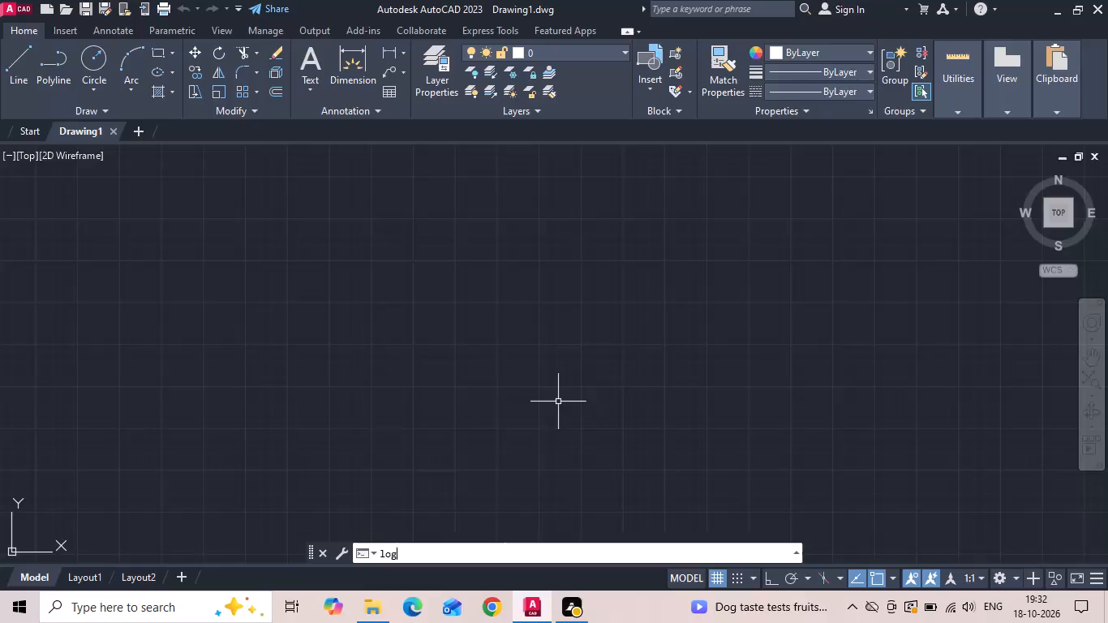
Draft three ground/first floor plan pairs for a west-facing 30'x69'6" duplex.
Turn on command-history logging with LOGFILEON.
{"action": "type", "text": "fil"}
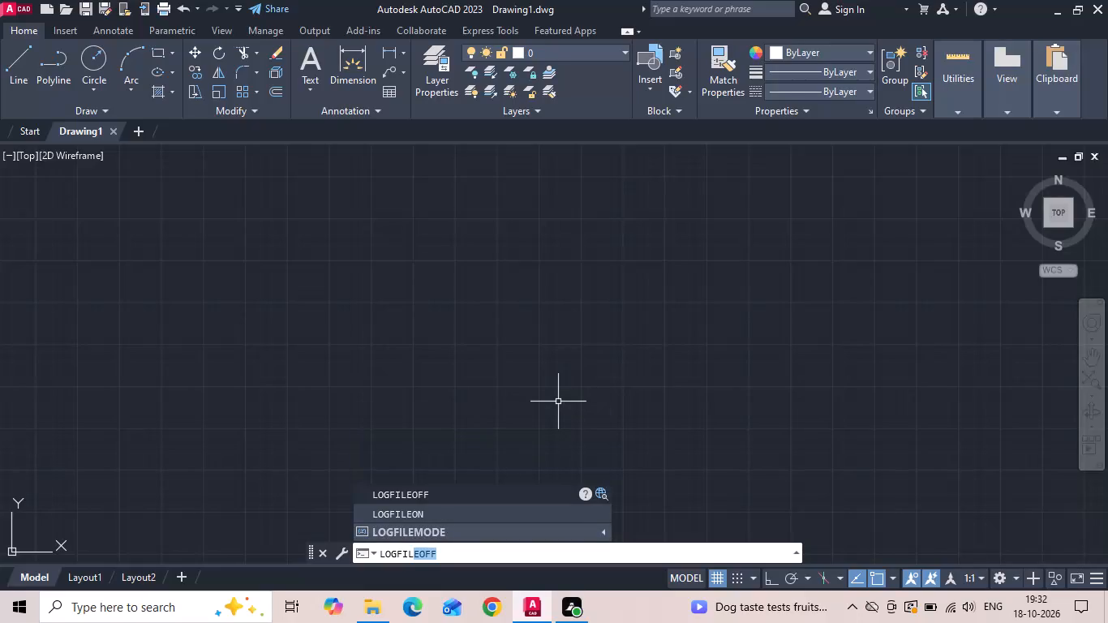
{"action": "type", "text": "eon"}
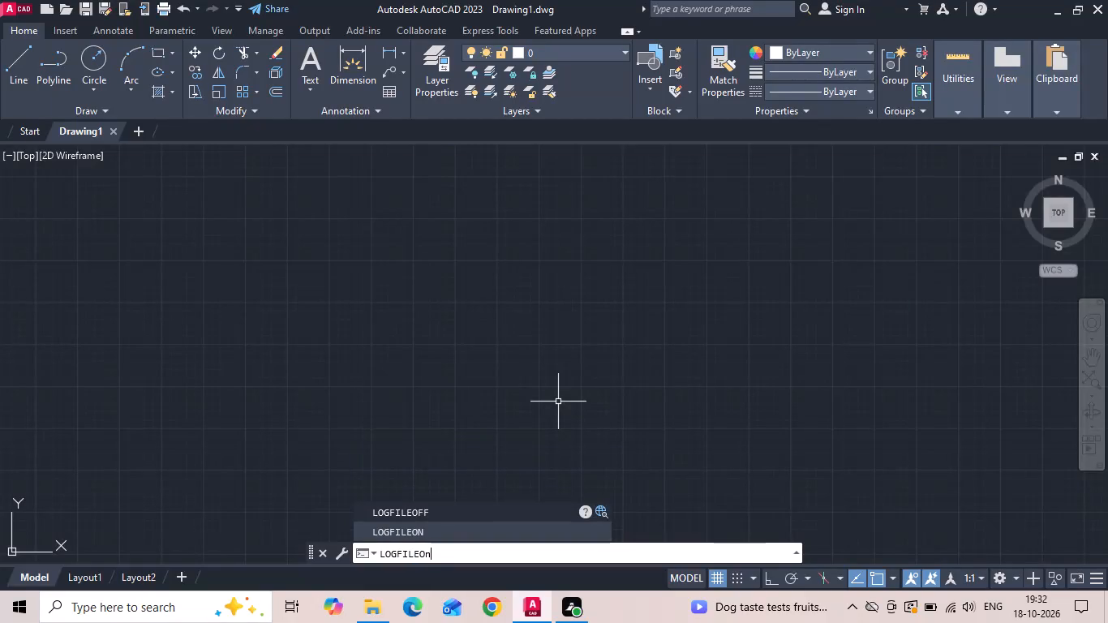
{"action": "key", "text": "Return"}
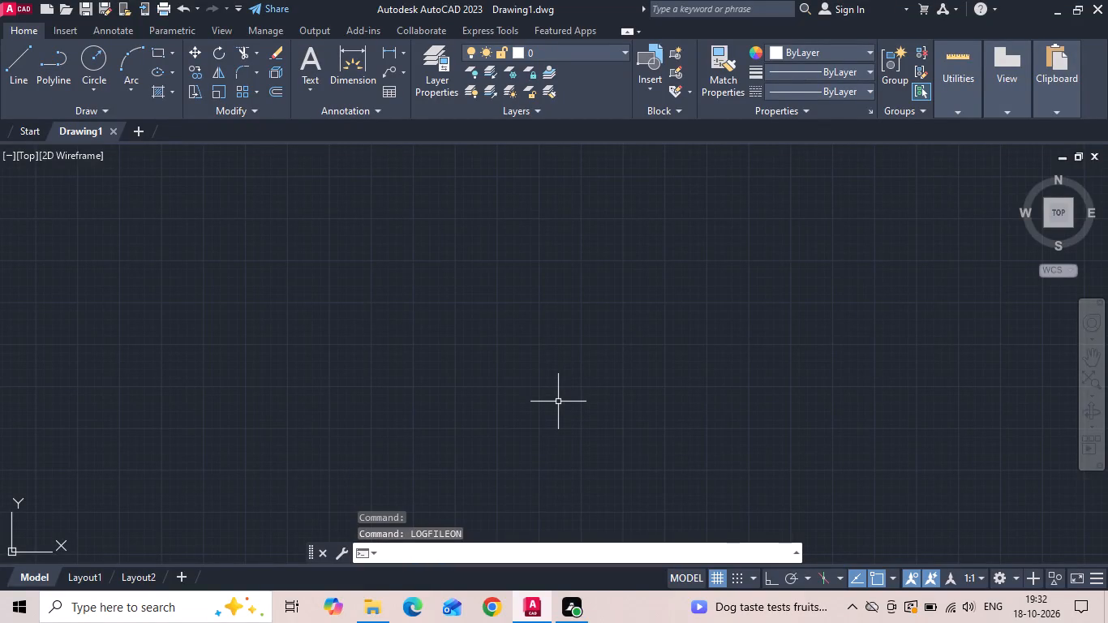
Configure the drawing units to Engineering length, 0'-0.0" precision and an insertion scale in inches.
{"action": "type", "text": "un"}
{"action": "key", "text": "space"}
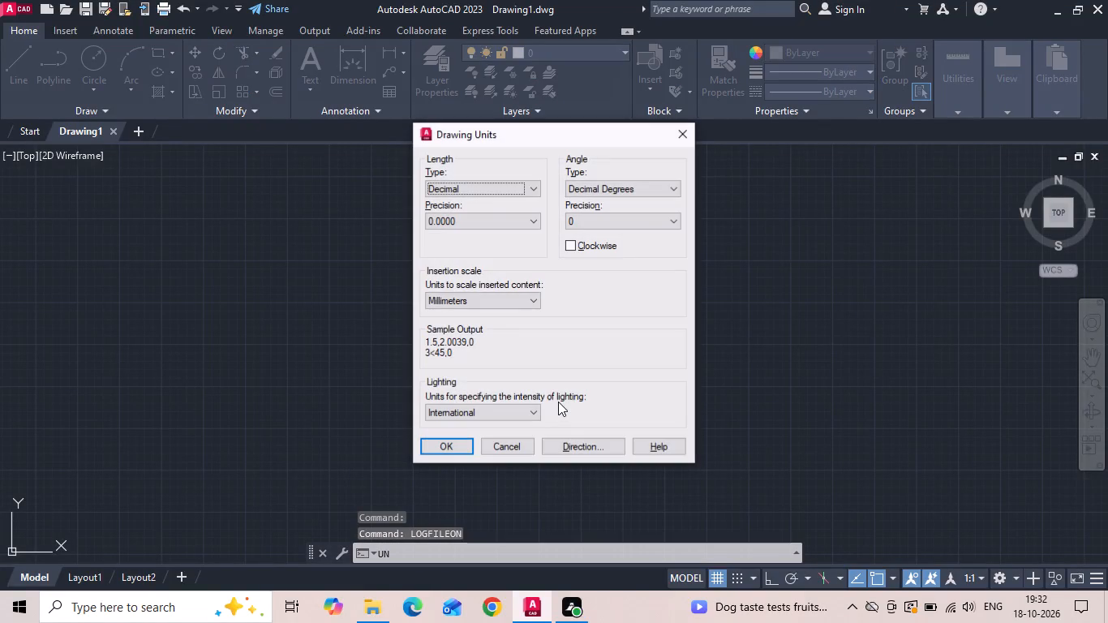
{"action": "left_click", "coordinate": [484, 186]}
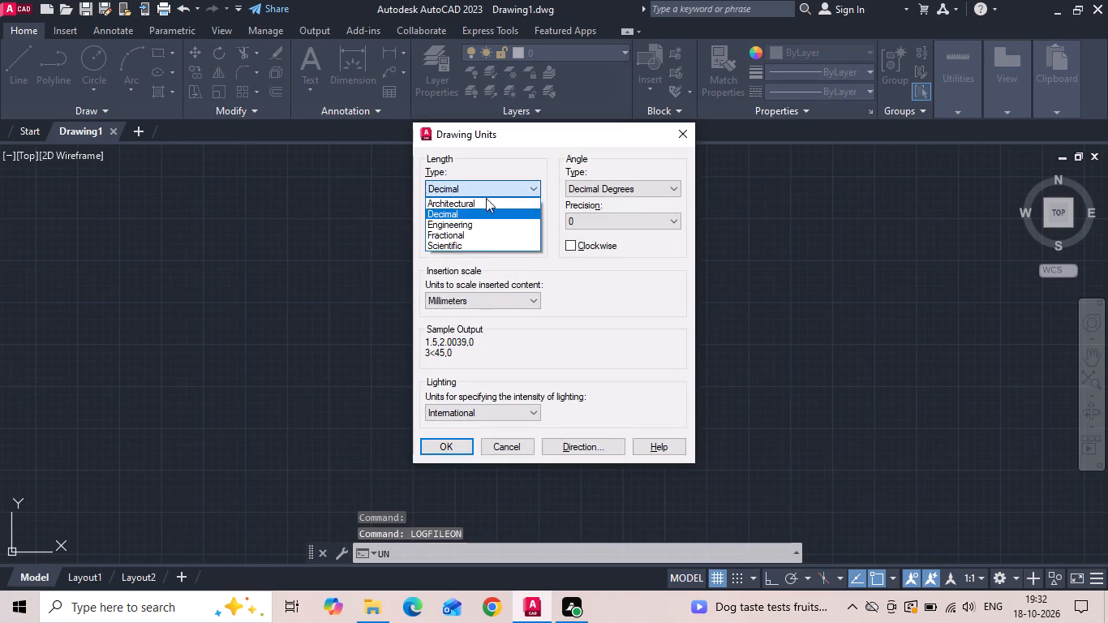
{"action": "left_click", "coordinate": [484, 224]}
{"action": "left_click", "coordinate": [487, 221]}
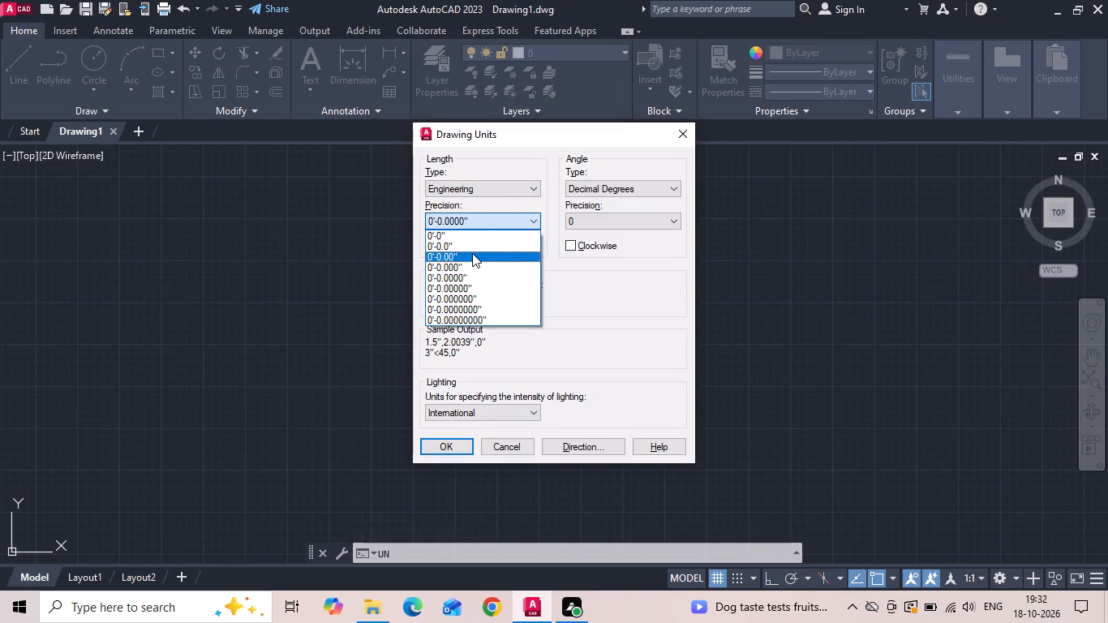
{"action": "left_click", "coordinate": [478, 247]}
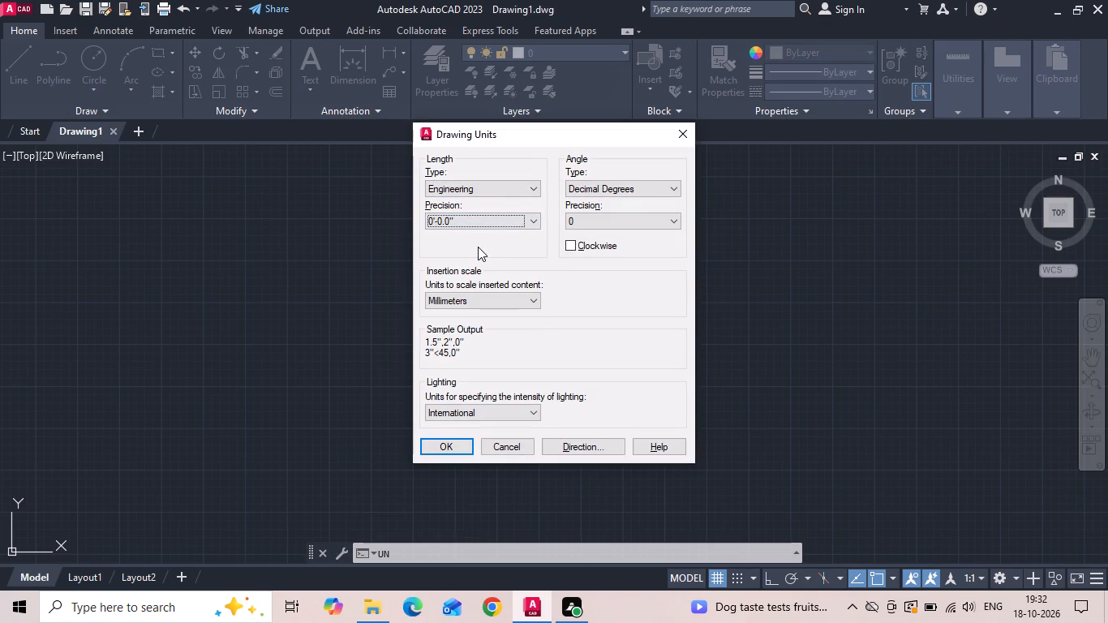
{"action": "left_click", "coordinate": [484, 294]}
{"action": "left_click", "coordinate": [466, 329]}
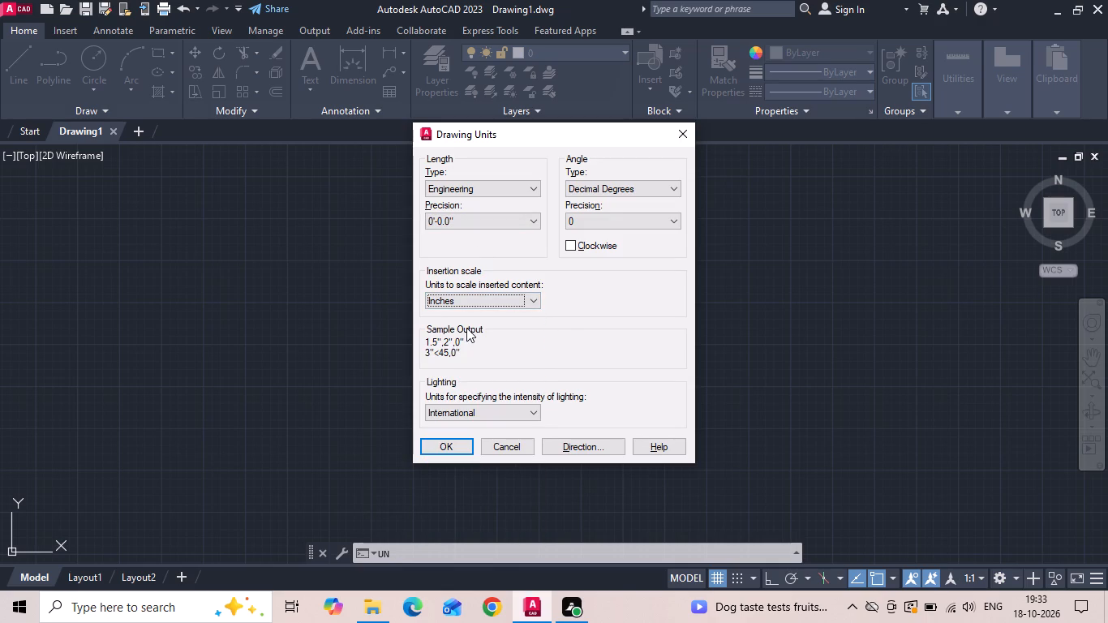
{"action": "left_click", "coordinate": [441, 441]}
Modify the ISO-25 dimension style's primary units to Engineering format with 0'-0.0" precision.
{"action": "type", "text": "d"}
{"action": "key", "text": "space"}
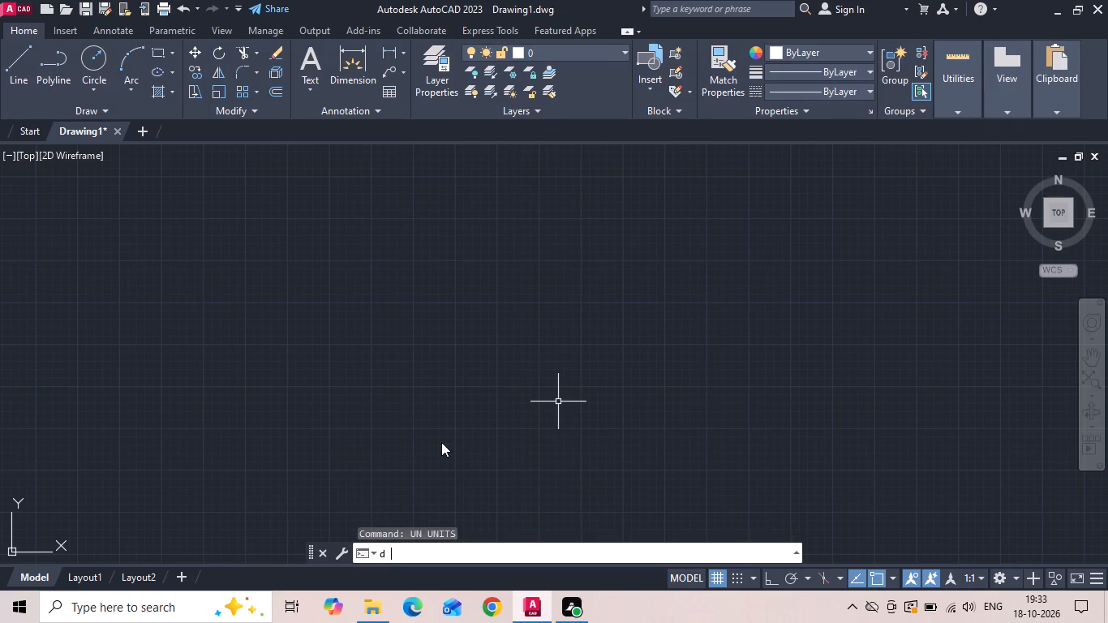
{"action": "left_click", "coordinate": [715, 260]}
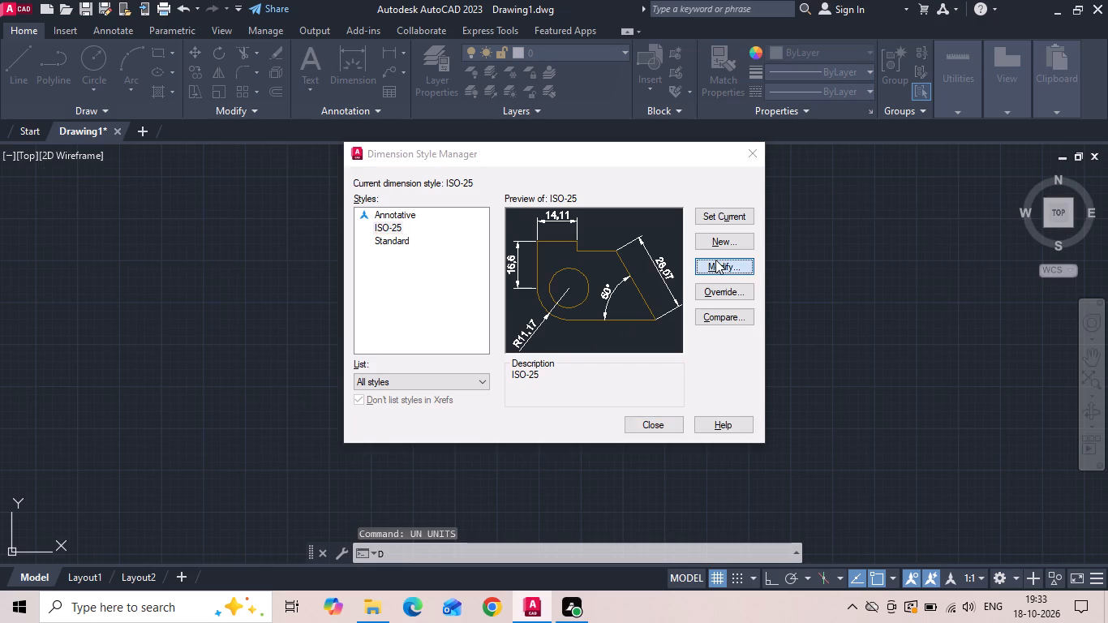
{"action": "left_click", "coordinate": [526, 121]}
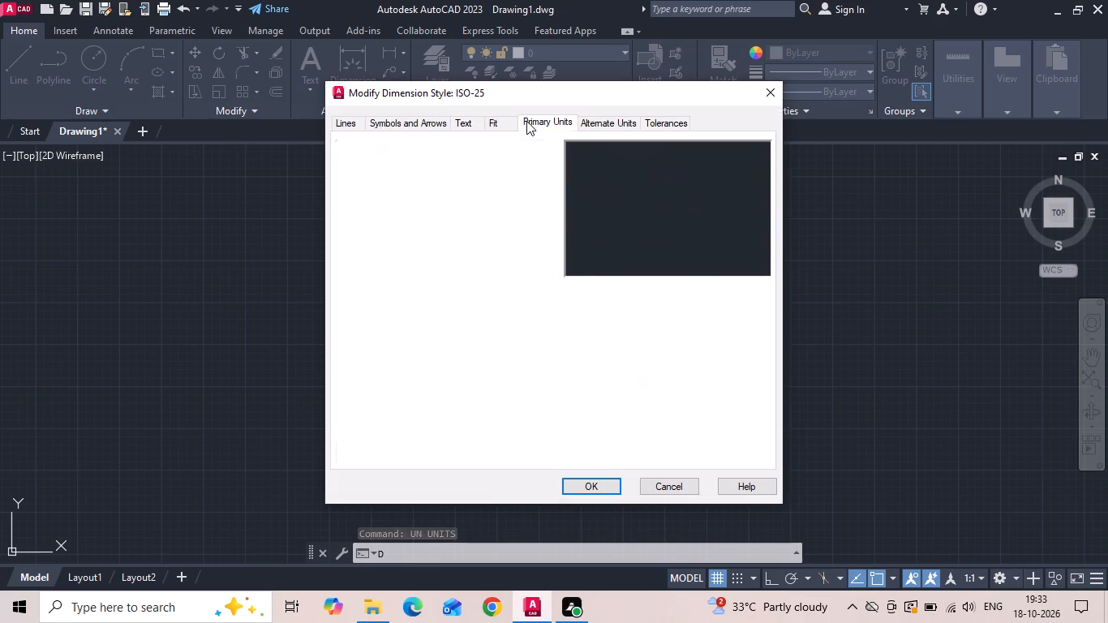
{"action": "left_click", "coordinate": [443, 156]}
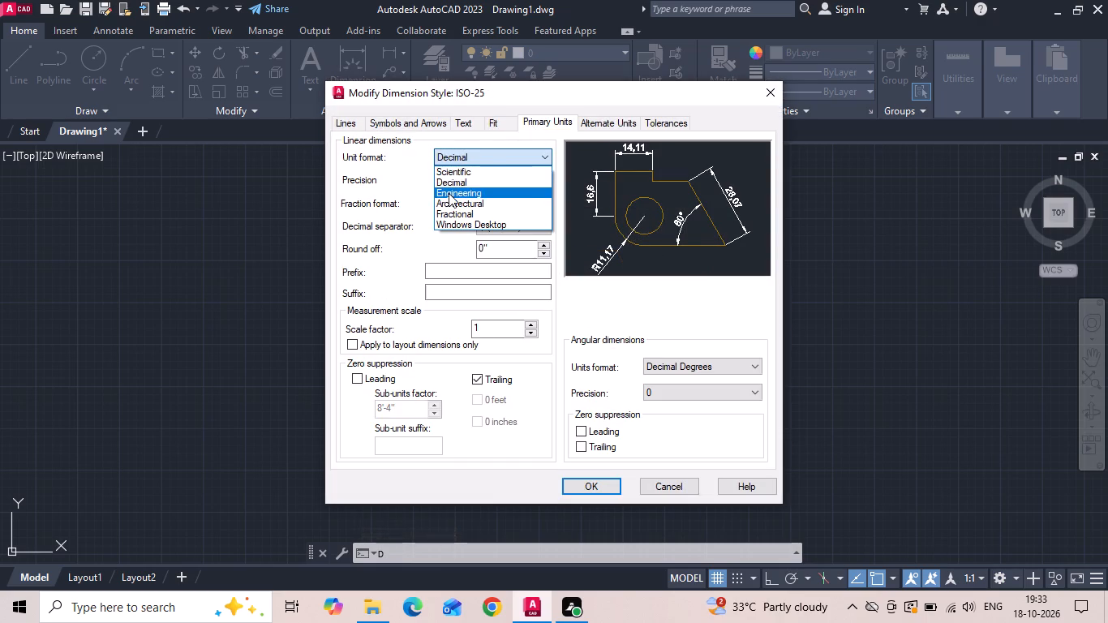
{"action": "left_click", "coordinate": [449, 193]}
{"action": "left_click", "coordinate": [505, 178]}
{"action": "left_click", "coordinate": [496, 207]}
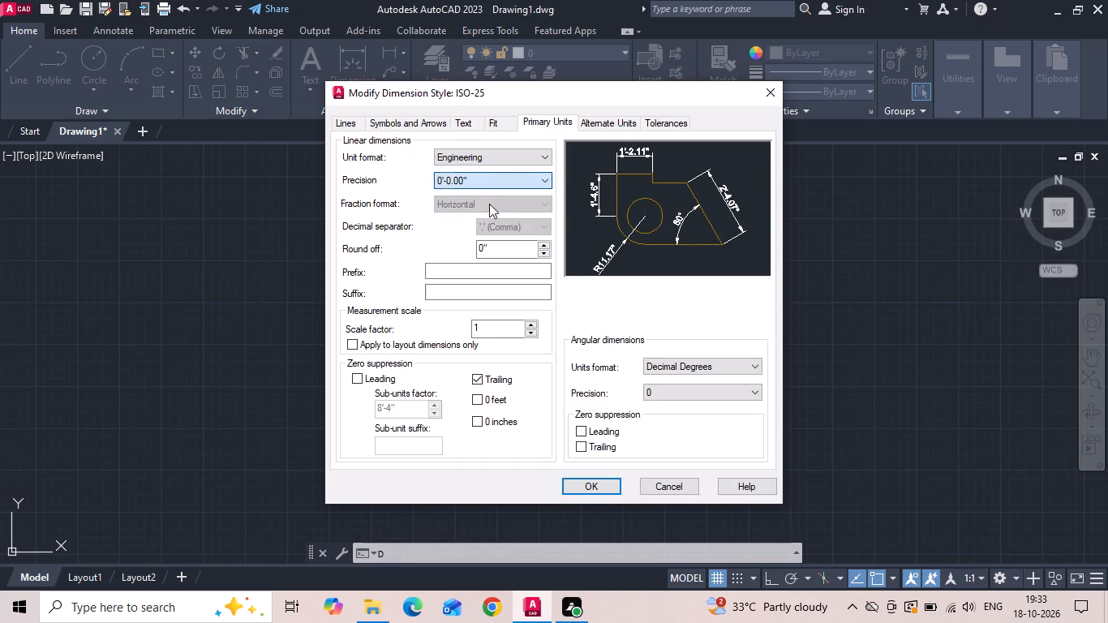
Set the ISO-25 dimension style's text height to 8" and make the style current.
{"action": "left_click", "coordinate": [470, 123]}
{"action": "left_click_drag", "start_coordinate": [518, 249], "coordinate": [454, 247]}
{"action": "left_click_drag", "start_coordinate": [514, 245], "coordinate": [414, 235]}
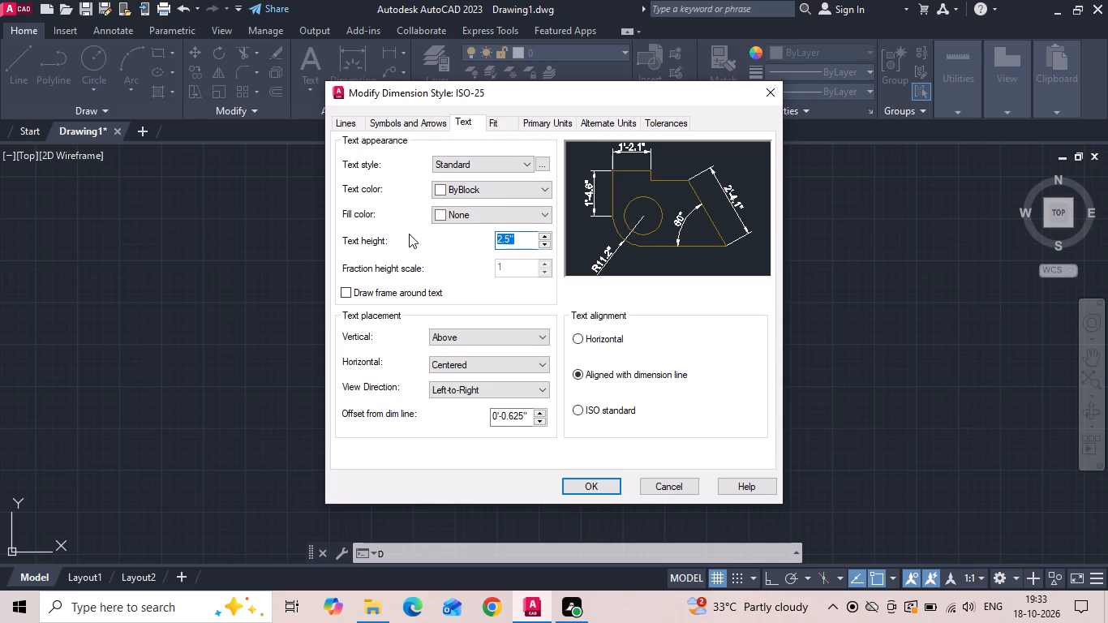
{"action": "key", "text": "BackSpace"}
{"action": "type", "text": "8\""}
{"action": "key", "text": "Return"}
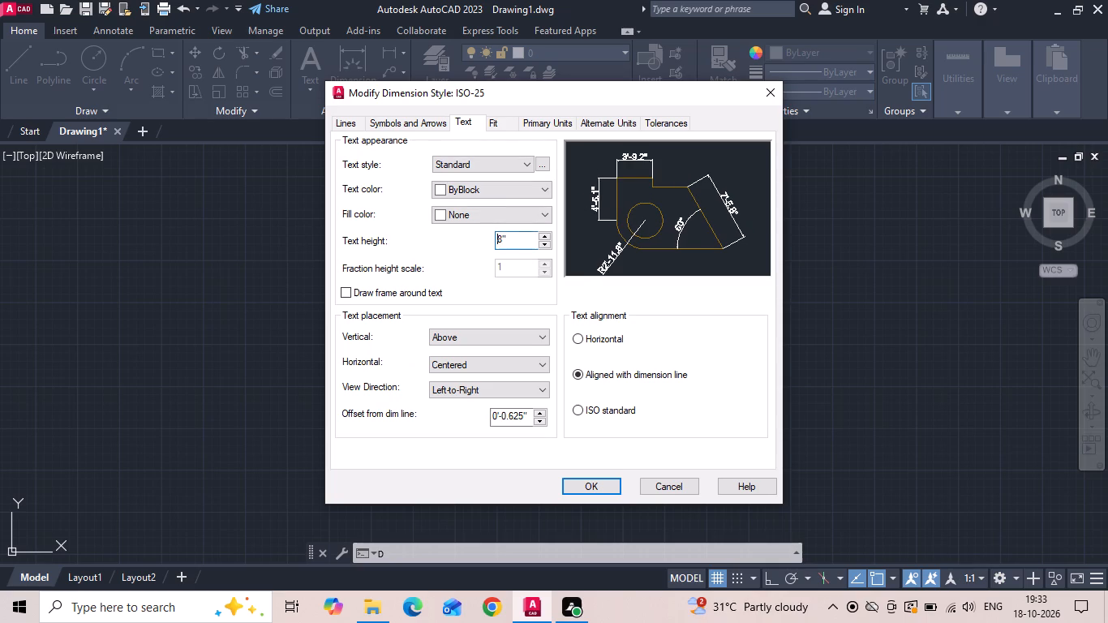
{"action": "left_click", "coordinate": [594, 498]}
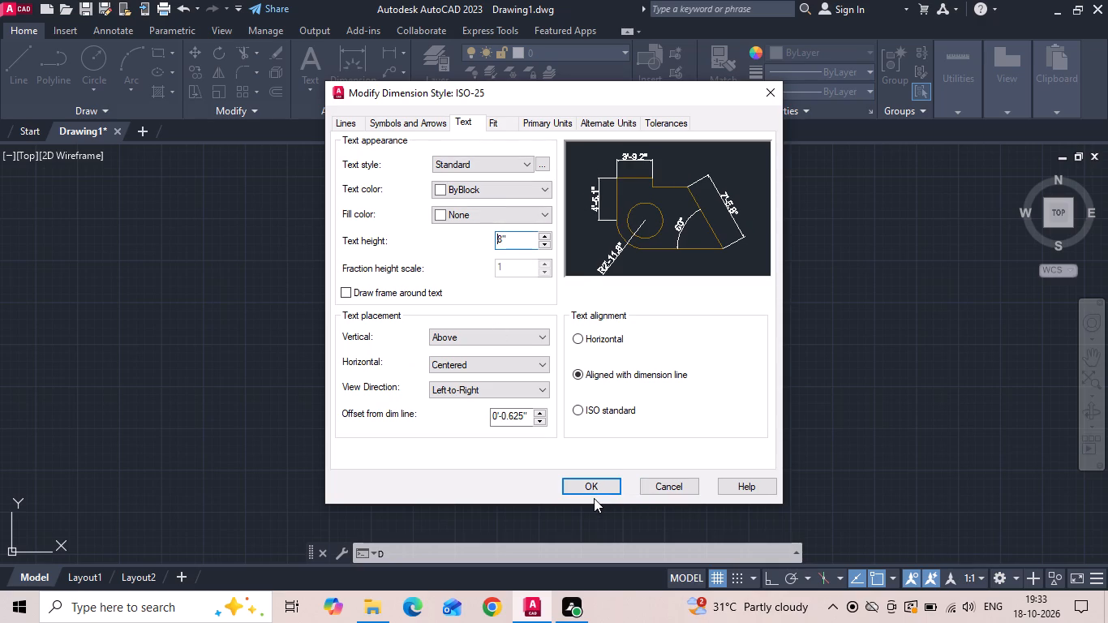
{"action": "left_click", "coordinate": [603, 490]}
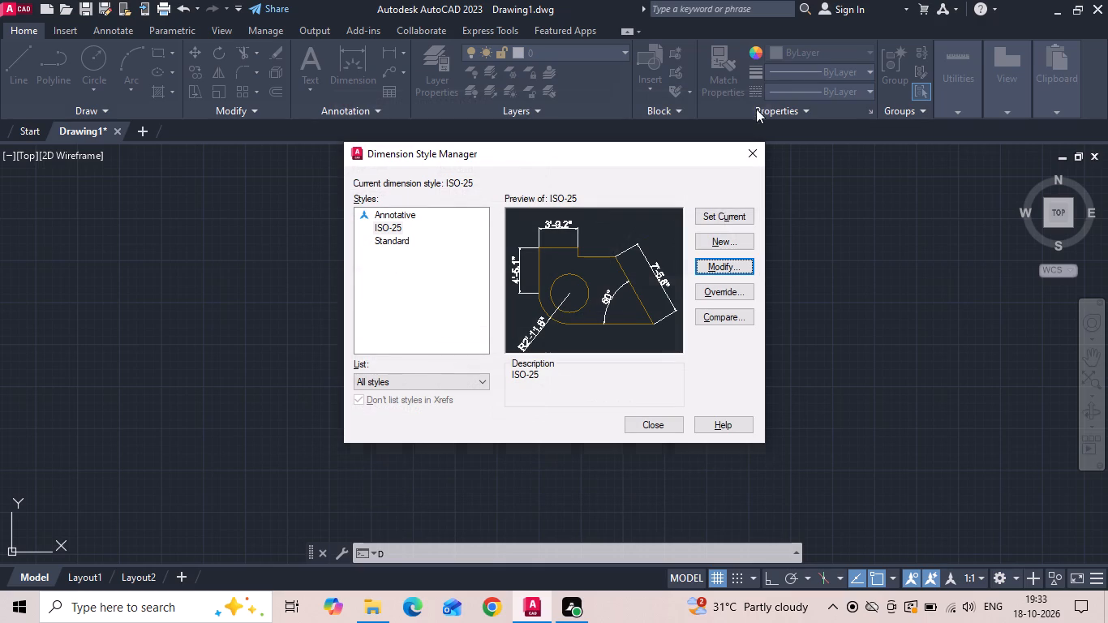
{"action": "left_click", "coordinate": [717, 211]}
{"action": "left_click", "coordinate": [645, 429]}
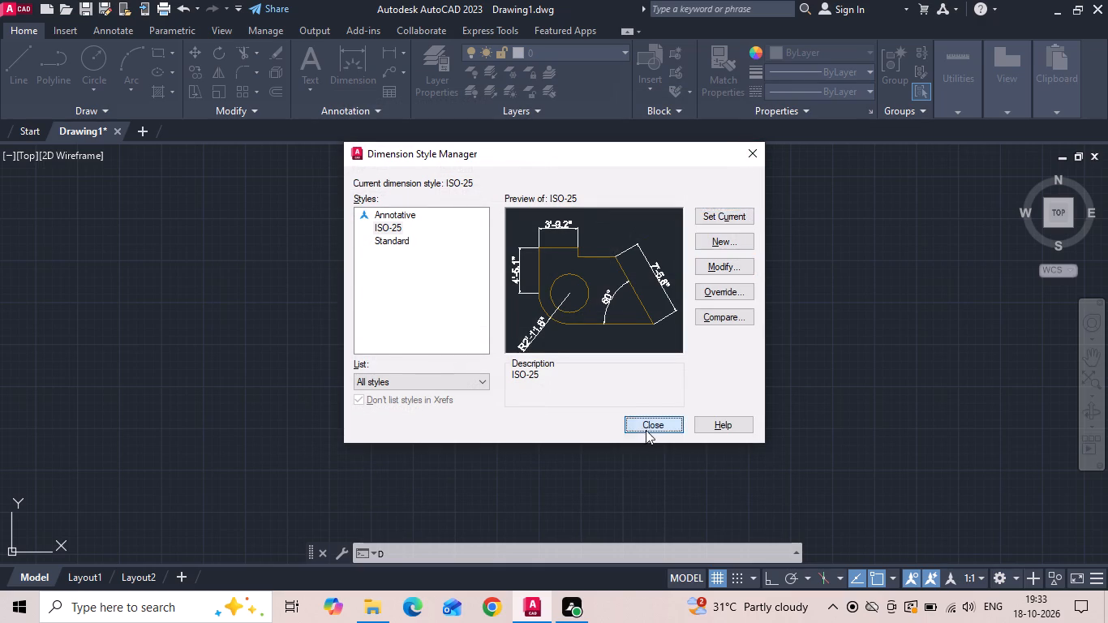
Paste the copied floor plan image into the empty model space with a rotation angle of 0.
{"action": "right_click", "coordinate": [359, 277]}
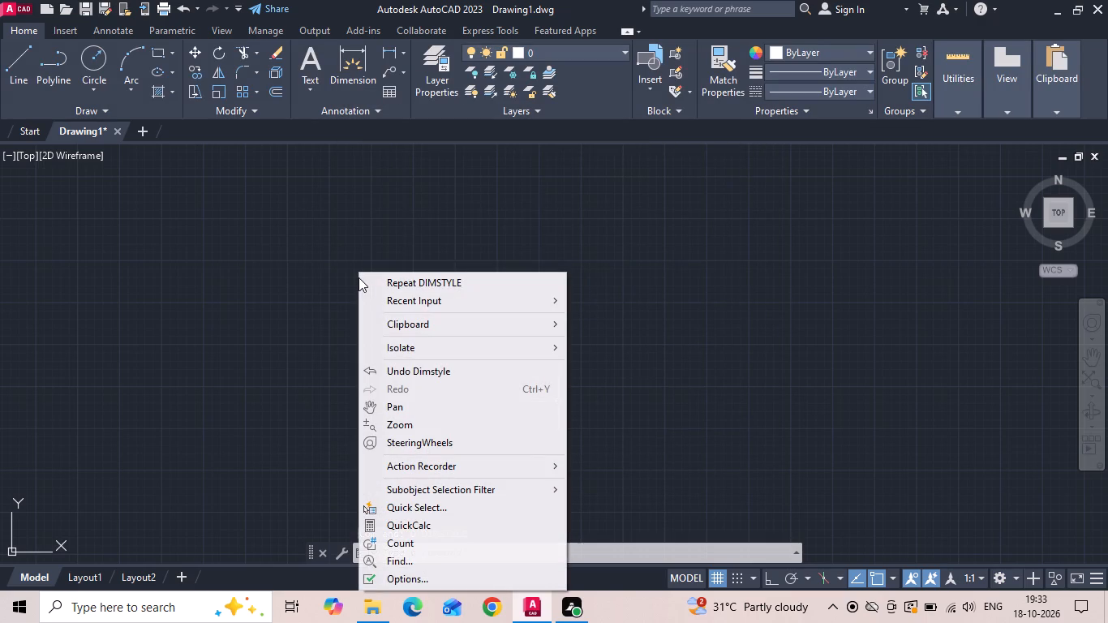
{"action": "key", "text": "ctrl+v"}
{"action": "left_click", "coordinate": [333, 285]}
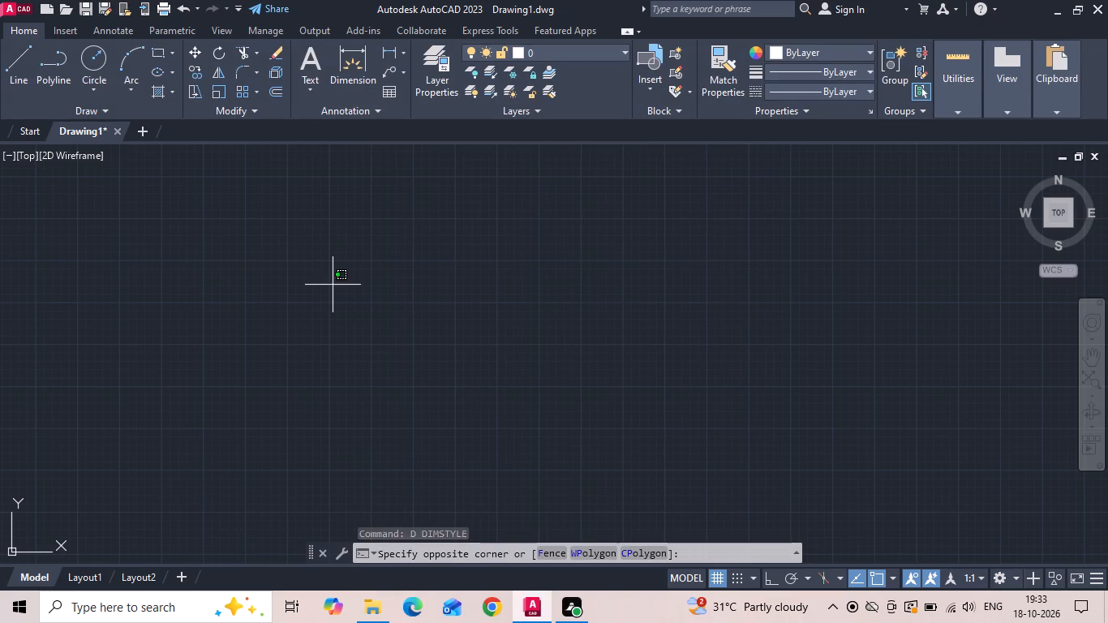
{"action": "left_click", "coordinate": [366, 392]}
{"action": "key", "text": "ctrl+v"}
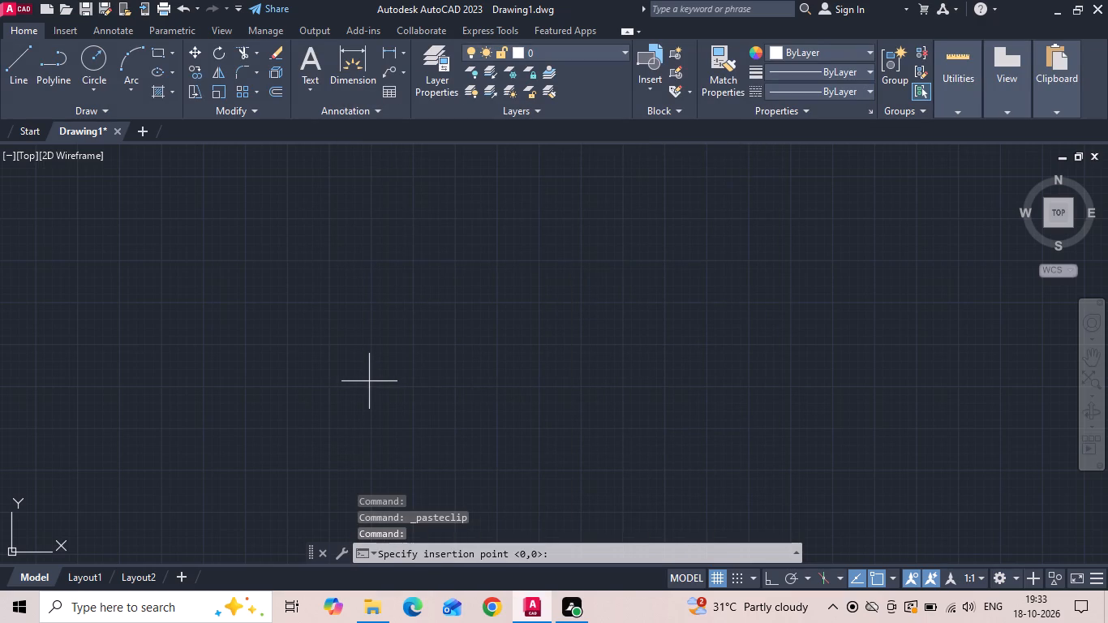
{"action": "left_click", "coordinate": [369, 381]}
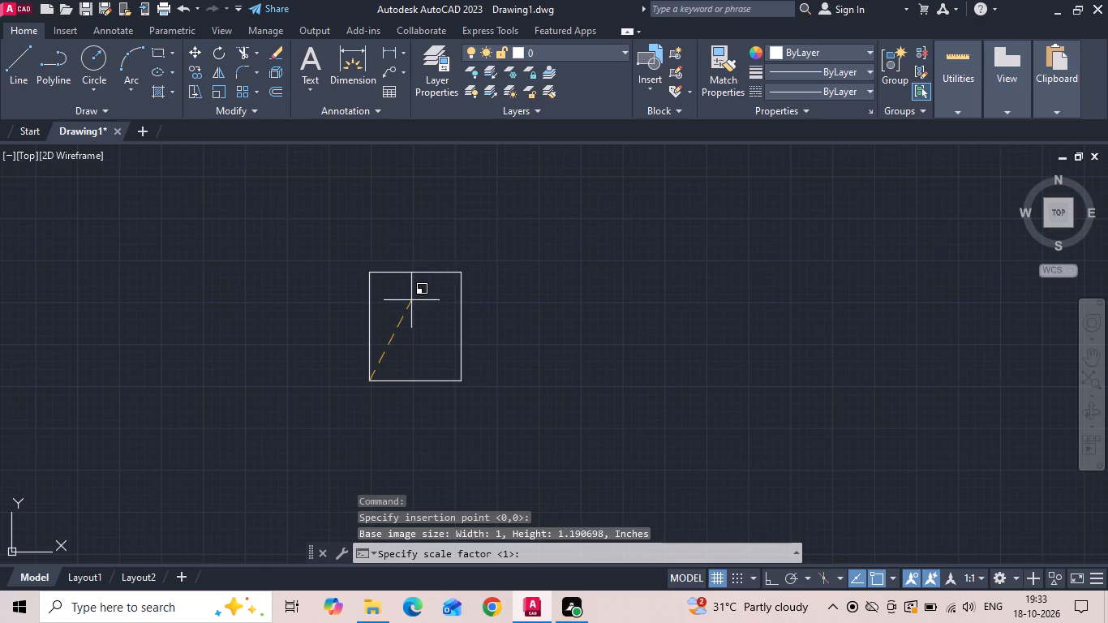
{"action": "left_click", "coordinate": [411, 300]}
{"action": "key", "text": "0"}
{"action": "key", "text": "space"}
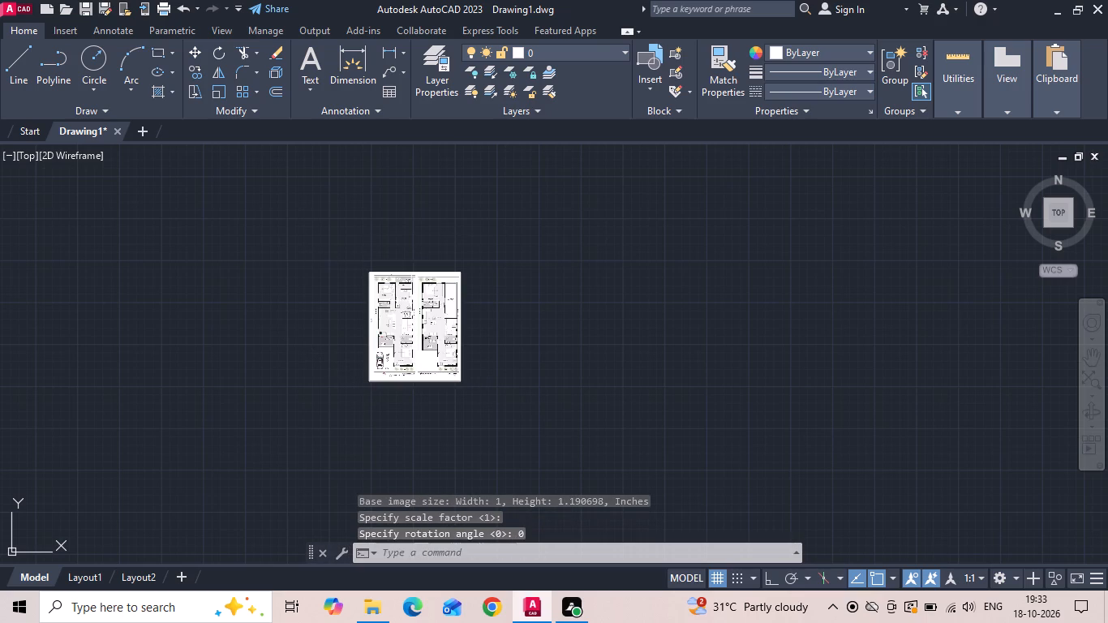
{"action": "scroll", "coordinate": [377, 340], "scroll_direction": "up", "scroll_amount": 2}
{"action": "scroll", "coordinate": [485, 265], "scroll_direction": "up", "scroll_amount": 1}
{"action": "middle_click_drag", "start_coordinate": [468, 273], "coordinate": [323, 360]}
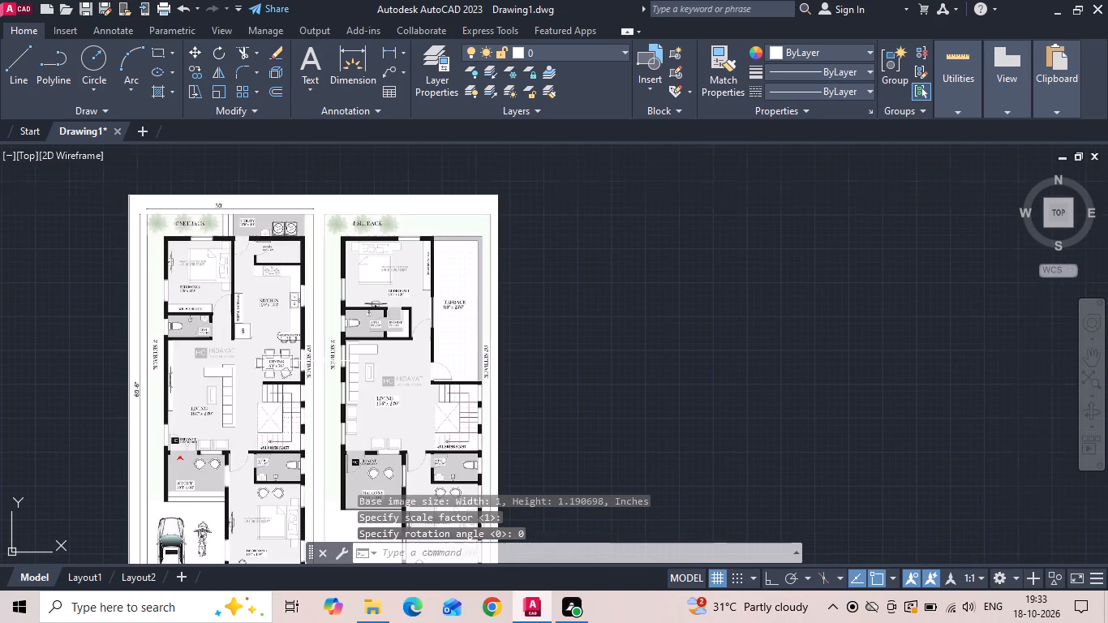
{"action": "key", "text": "Escape"}
Try to save the drawing in the Desktop's INTERNSHIP > 18102026 folder under the name 30'x69'6".
{"action": "key", "text": "ctrl+s"}
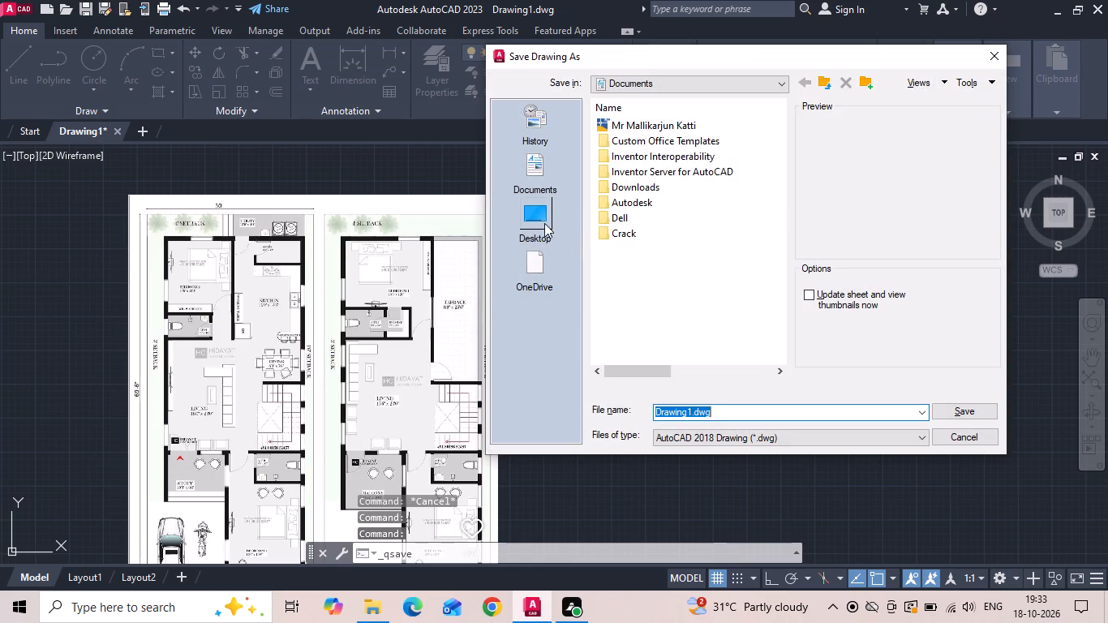
{"action": "left_click", "coordinate": [544, 223]}
{"action": "double_click", "coordinate": [653, 173]}
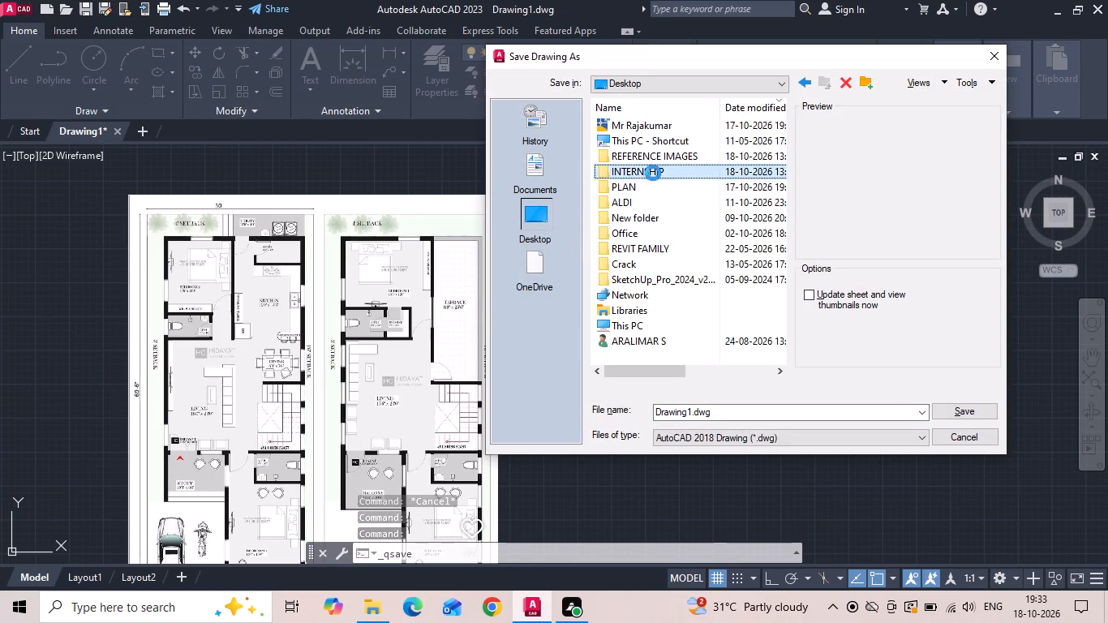
{"action": "double_click", "coordinate": [656, 125]}
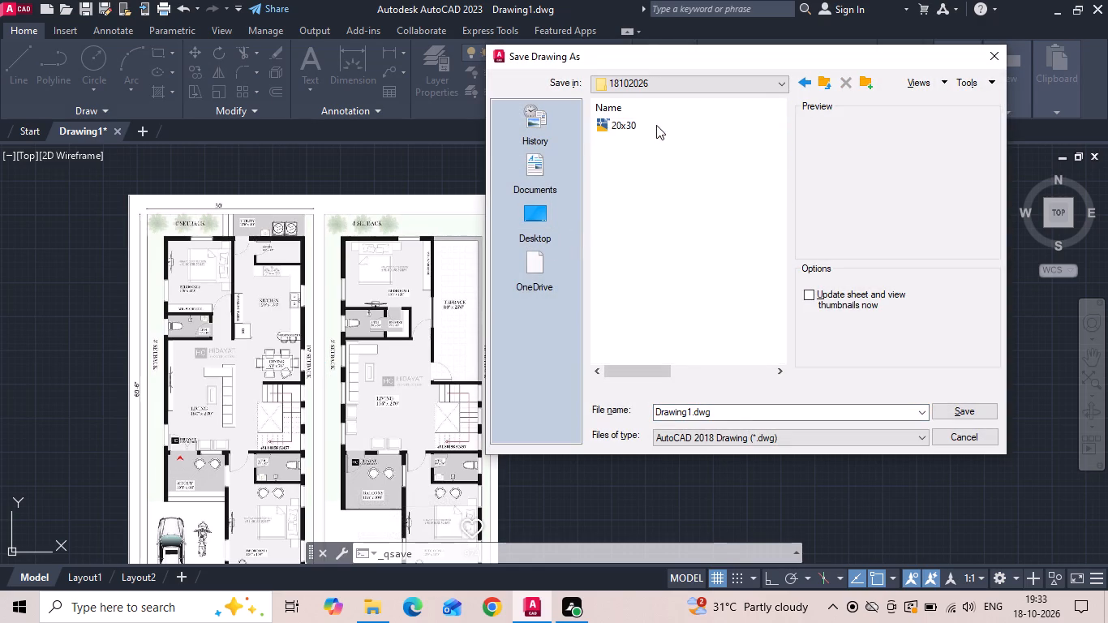
{"action": "left_click", "coordinate": [735, 410]}
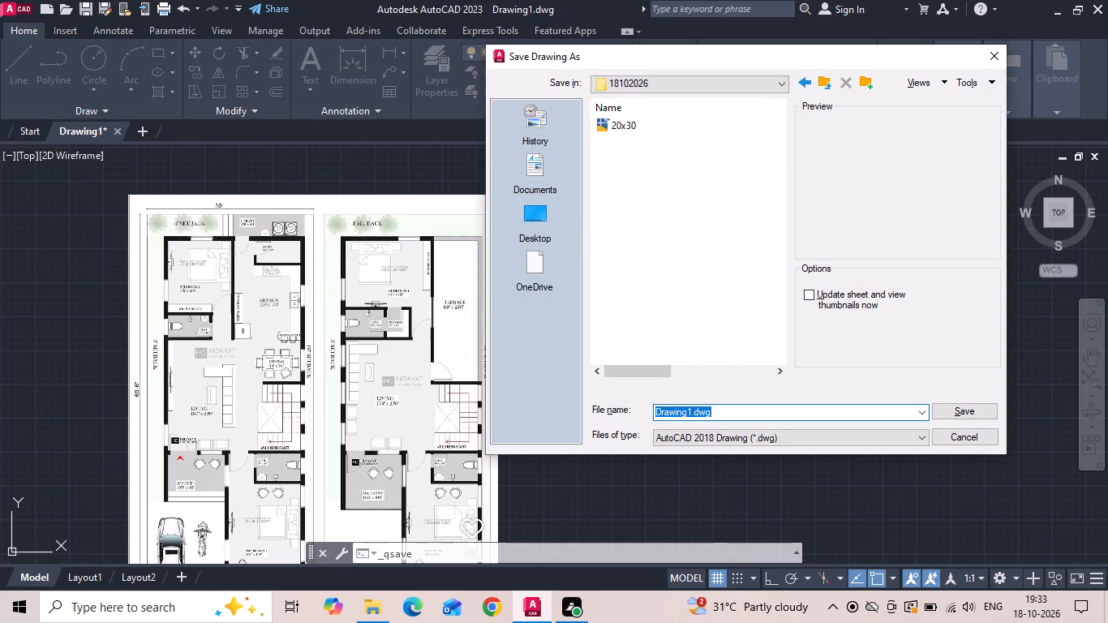
{"action": "key", "text": "BackSpace"}
{"action": "type", "text": "30'"}
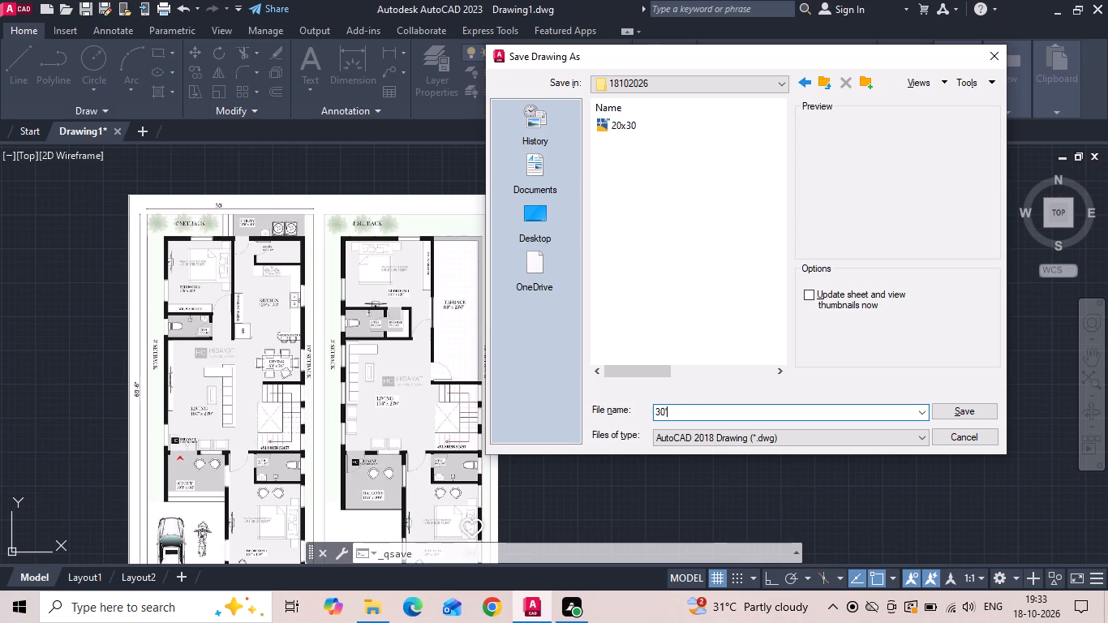
{"action": "key", "text": "6"}
{"action": "type", "text": "9'6"}
{"action": "key", "text": "shift+quotedbl"}
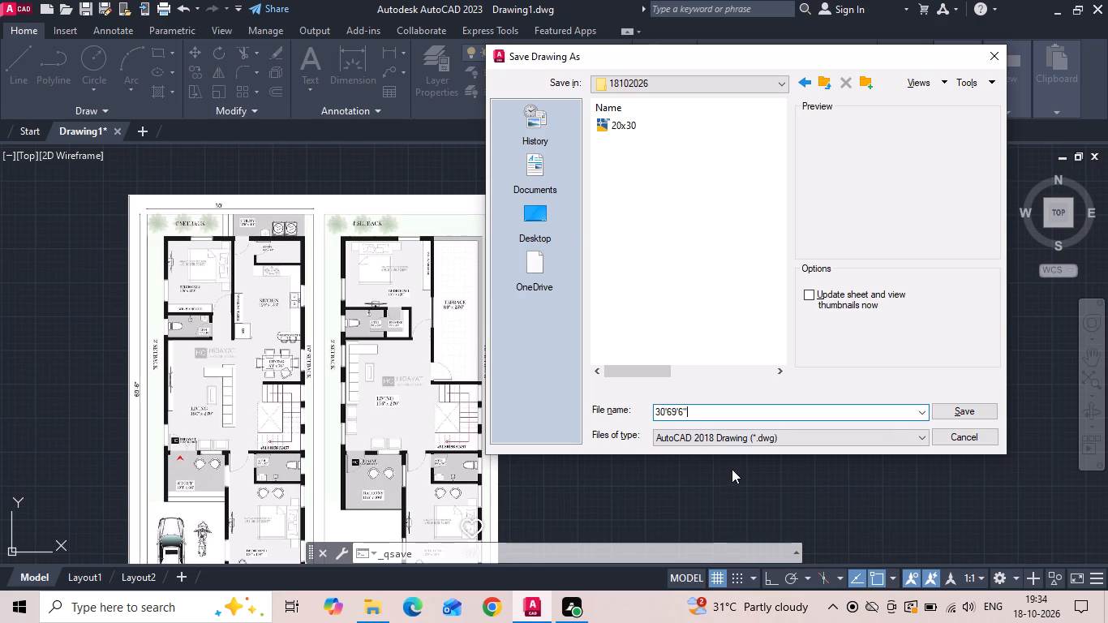
{"action": "left_click", "coordinate": [669, 415]}
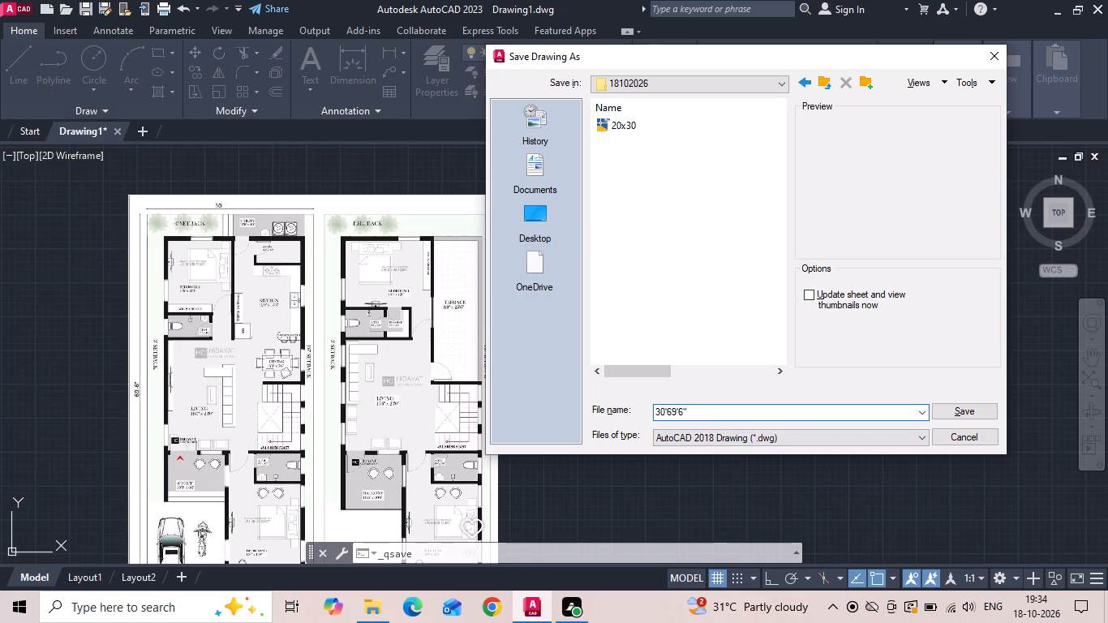
{"action": "left_click", "coordinate": [670, 411]}
{"action": "left_click", "coordinate": [666, 410]}
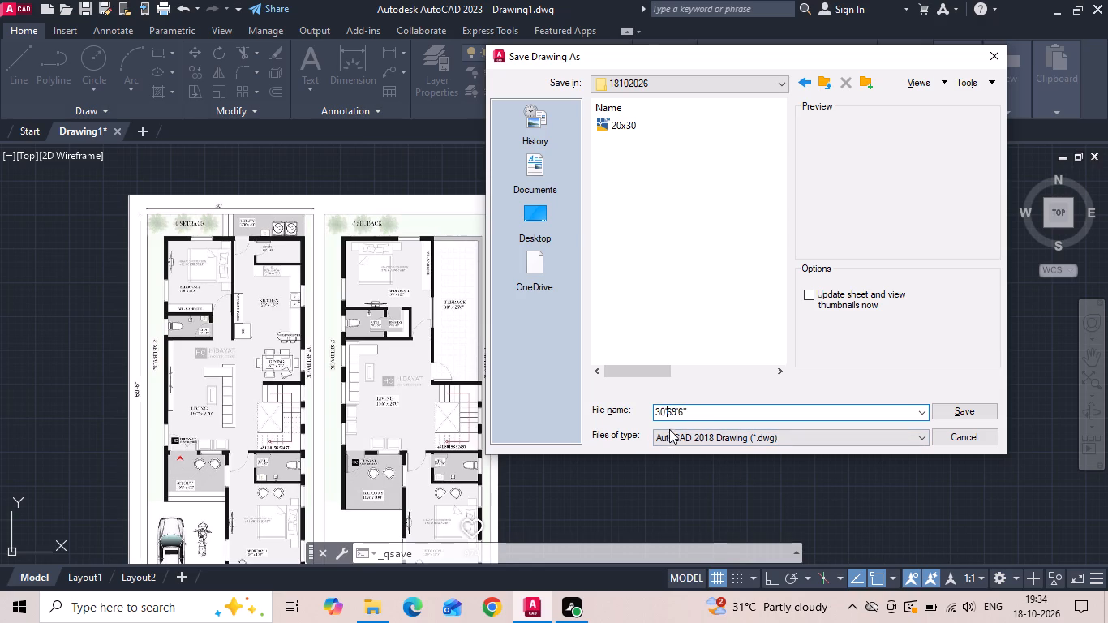
{"action": "key", "text": "x"}
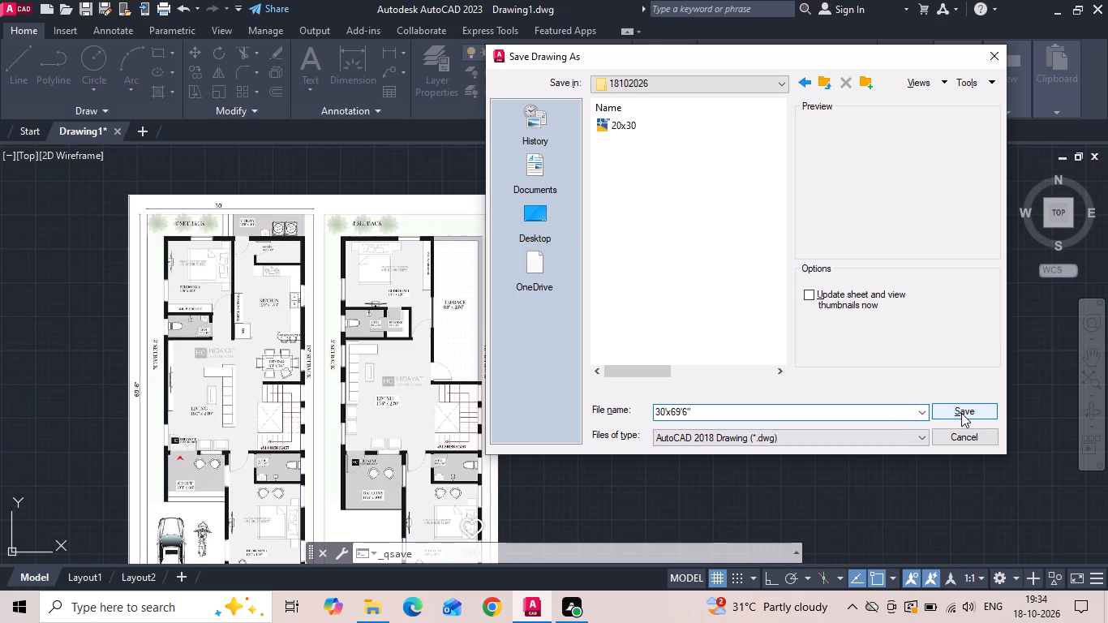
{"action": "left_click", "coordinate": [961, 413]}
{"action": "left_click", "coordinate": [681, 214]}
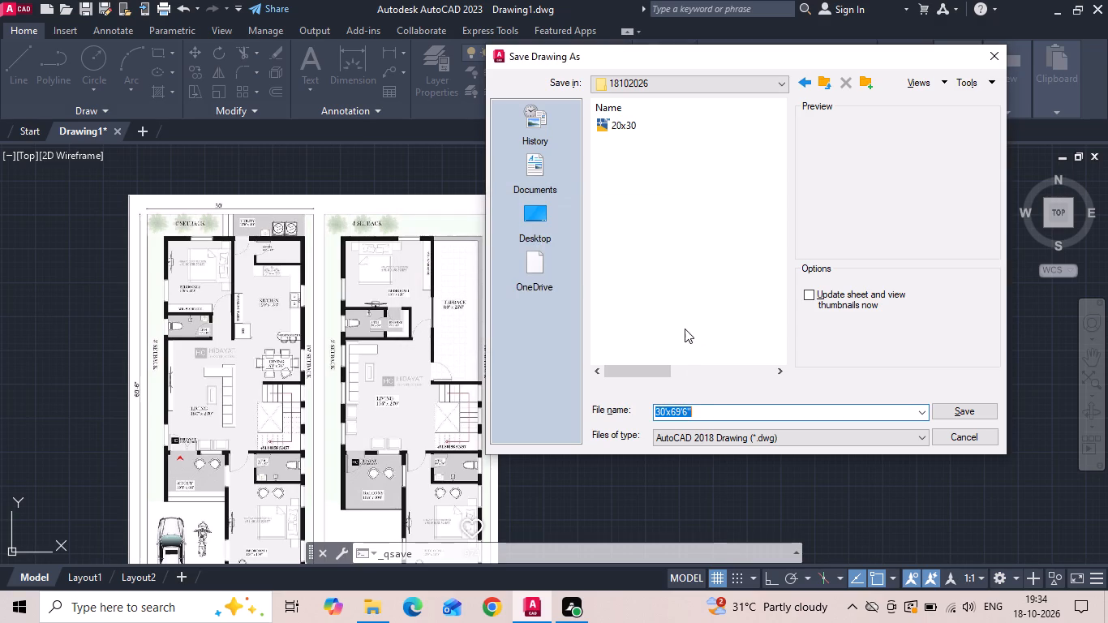
Remove the inch mark from the file name and save the drawing as 30'x69'6.
{"action": "left_click", "coordinate": [719, 410]}
{"action": "key", "text": "BackSpace"}
{"action": "key", "text": "BackSpace"}
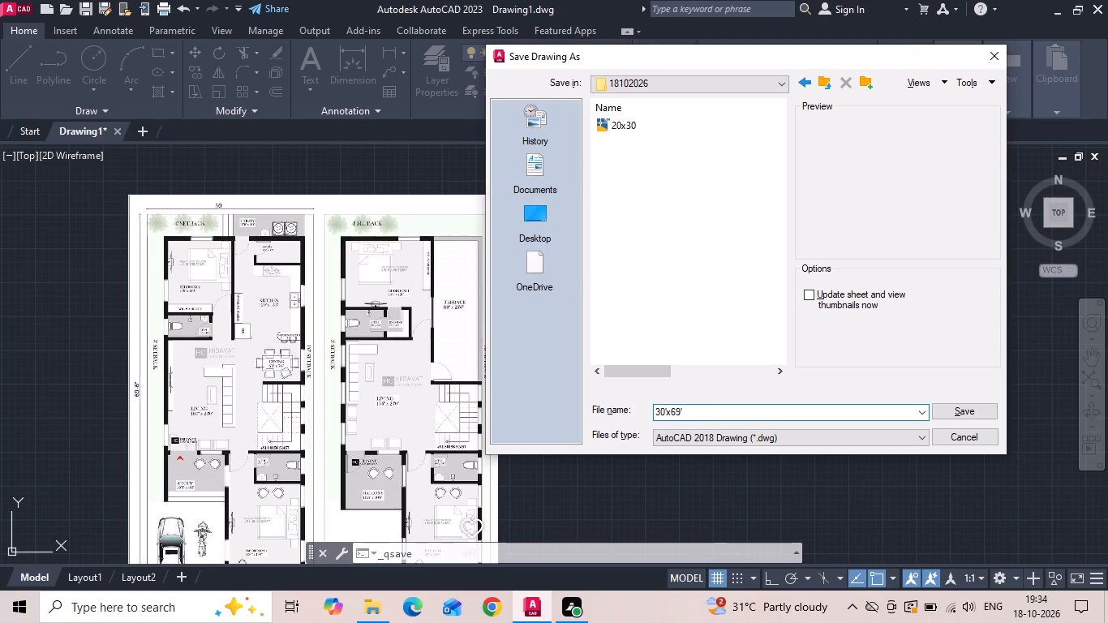
{"action": "key", "text": "6"}
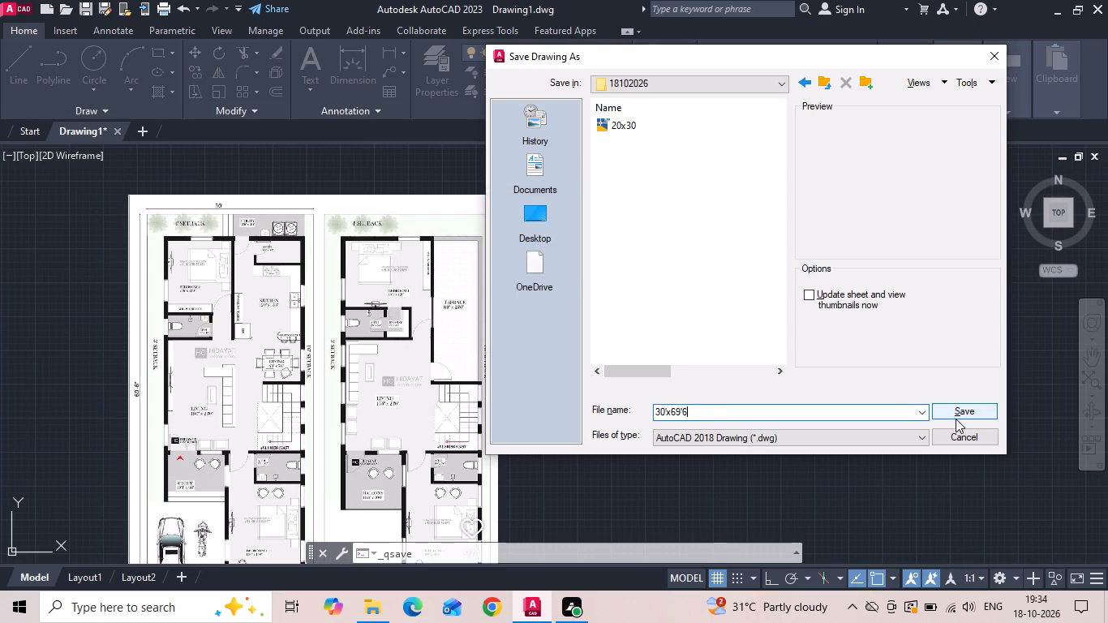
{"action": "left_click", "coordinate": [956, 419]}
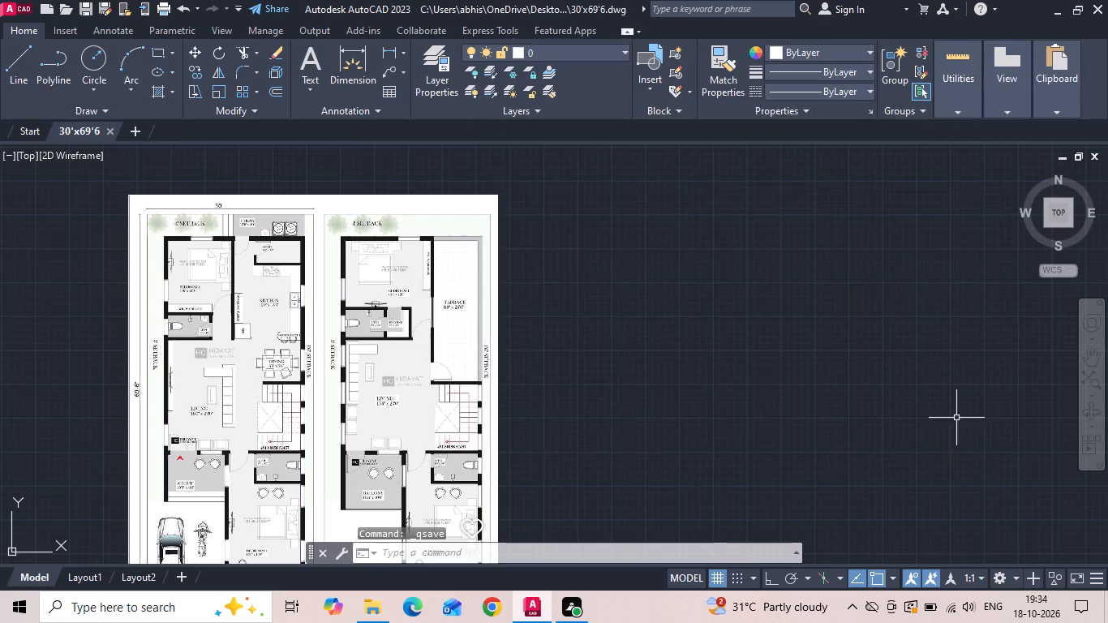
Draw a 30' by 69'6" rectangle as the plot boundary in the empty space beside the floor plan image.
{"action": "type", "text": "rec"}
{"action": "key", "text": "space"}
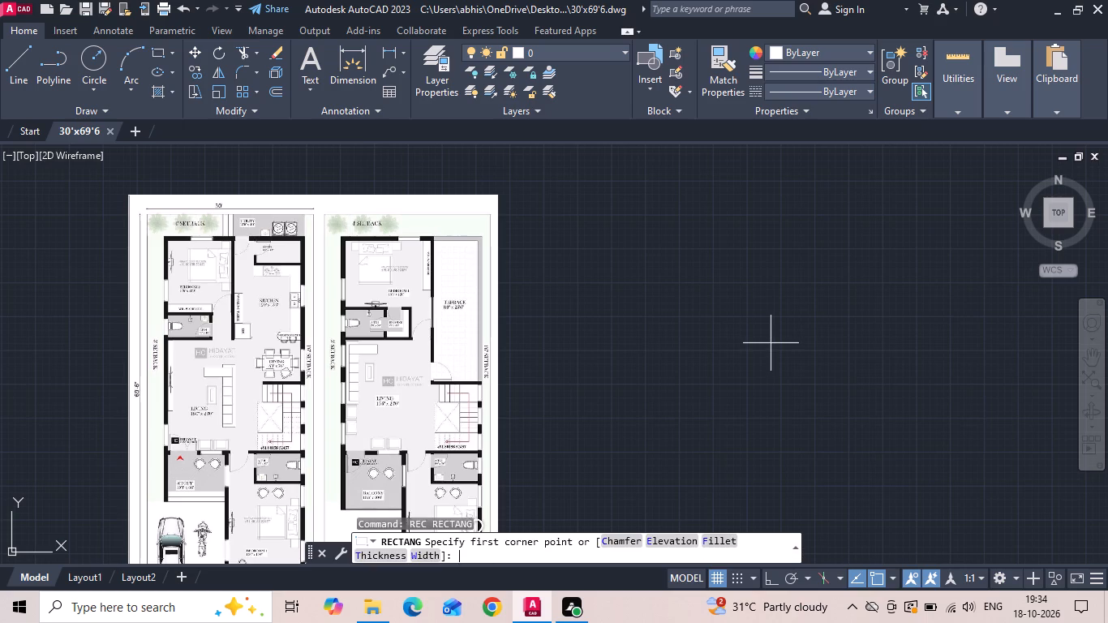
{"action": "left_click", "coordinate": [565, 214]}
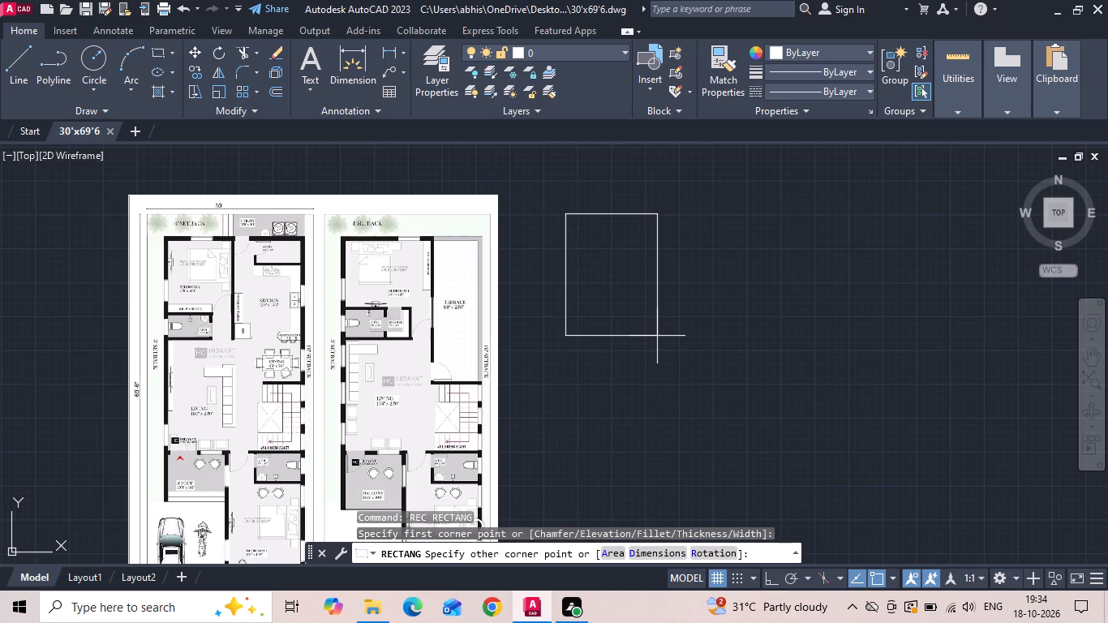
{"action": "type", "text": "d"}
{"action": "key", "text": "space"}
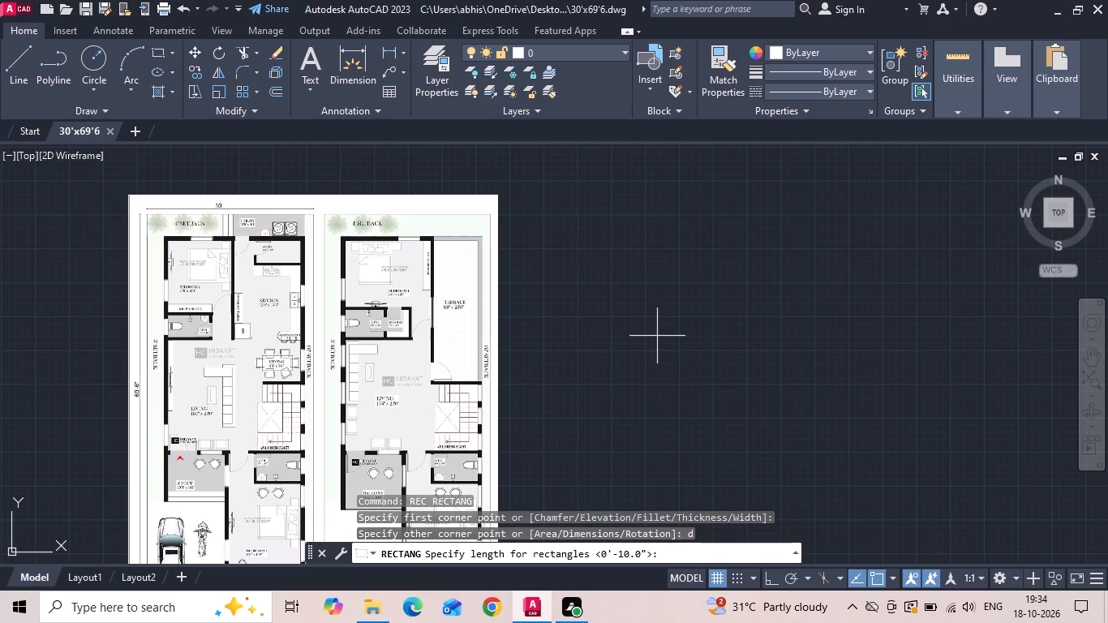
{"action": "type", "text": "30'"}
{"action": "key", "text": "Return"}
{"action": "type", "text": "69'6\""}
{"action": "key", "text": "Return"}
{"action": "left_click", "coordinate": [657, 336]}
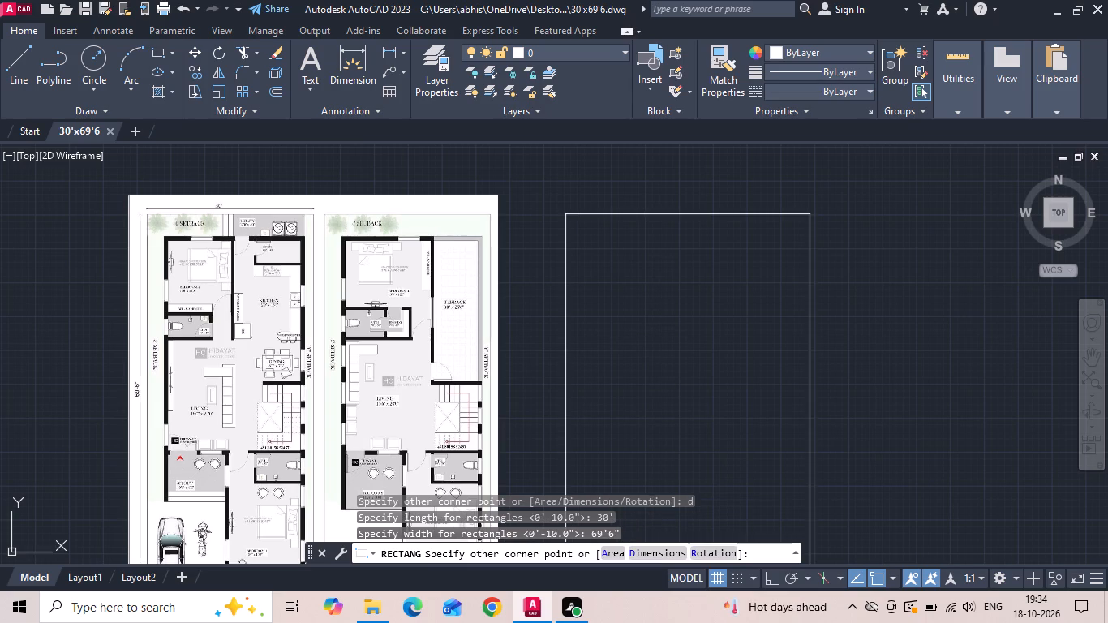
{"action": "left_click", "coordinate": [671, 413]}
Offset the plot boundary rectangle 4' inward for the setback line.
{"action": "middle_click_drag", "start_coordinate": [667, 406], "coordinate": [663, 405]}
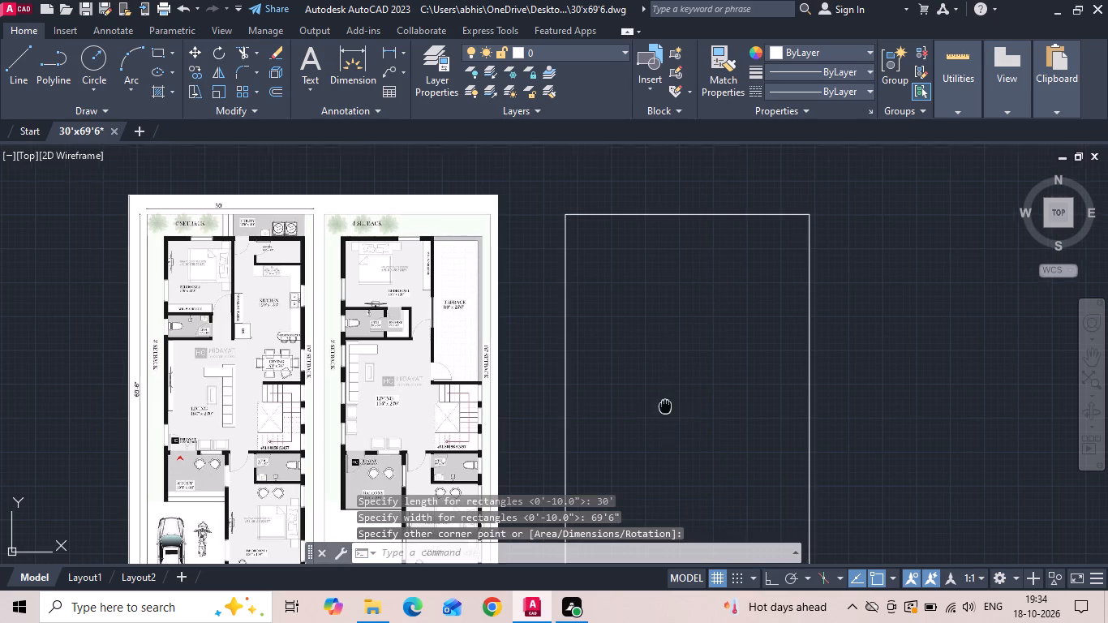
{"action": "middle_click_drag", "start_coordinate": [663, 405], "coordinate": [676, 338]}
{"action": "scroll", "coordinate": [676, 338], "scroll_direction": "down", "scroll_amount": 1}
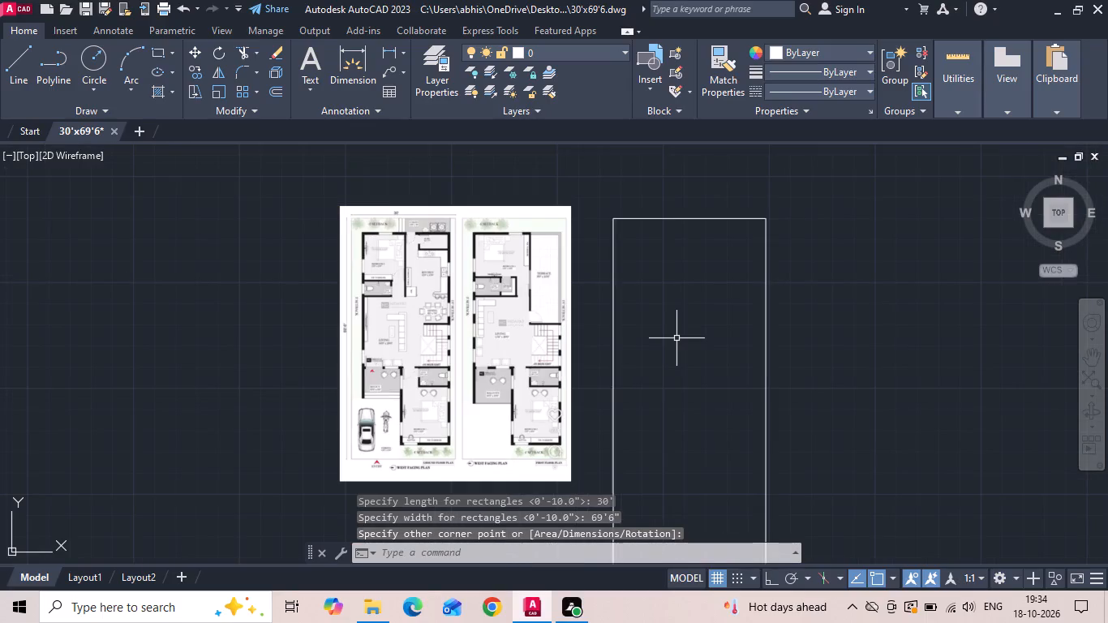
{"action": "middle_click_drag", "start_coordinate": [664, 363], "coordinate": [642, 320]}
{"action": "scroll", "coordinate": [368, 174], "scroll_direction": "up", "scroll_amount": 2}
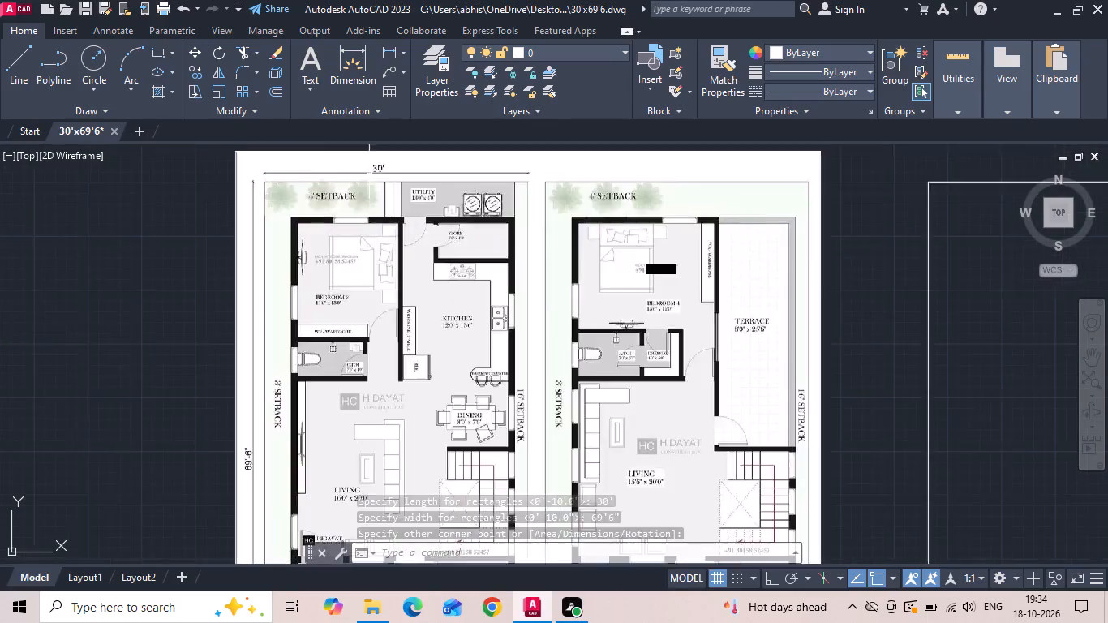
{"action": "scroll", "coordinate": [367, 170], "scroll_direction": "up", "scroll_amount": 2}
{"action": "scroll", "coordinate": [238, 232], "scroll_direction": "down", "scroll_amount": 2}
{"action": "type", "text": "o"}
{"action": "key", "text": "space"}
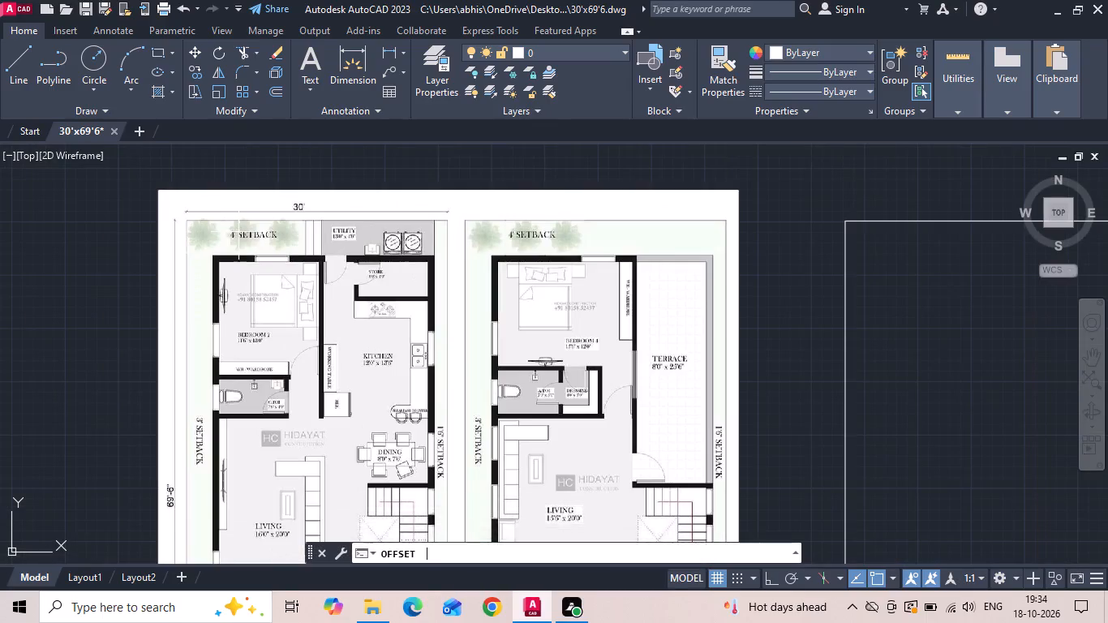
{"action": "type", "text": "4'"}
{"action": "key", "text": "Return"}
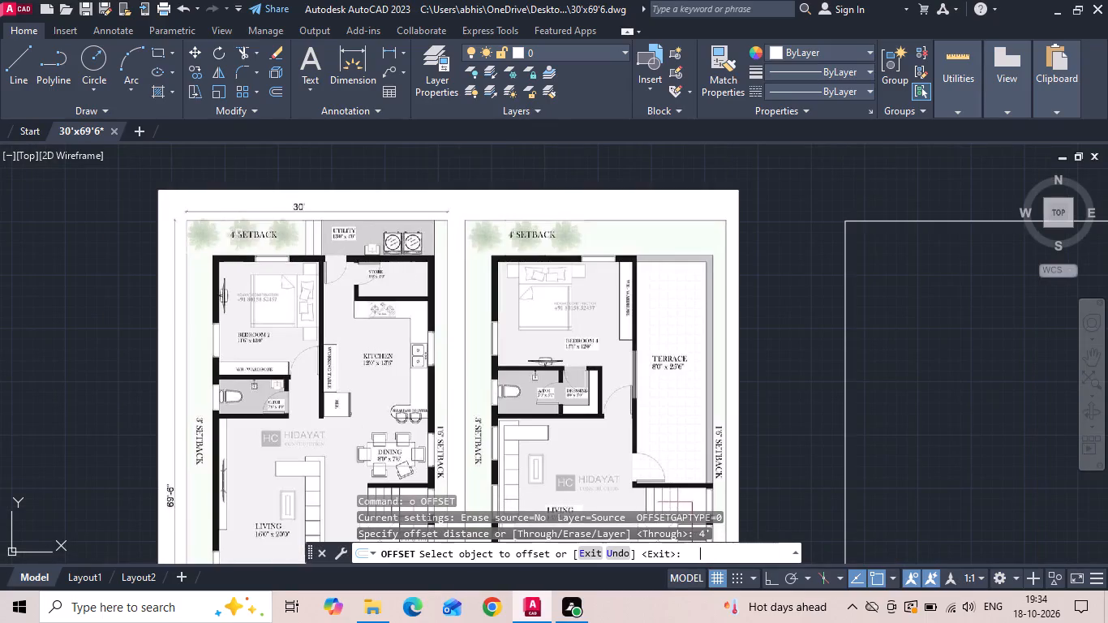
{"action": "left_click", "coordinate": [874, 222]}
{"action": "left_click", "coordinate": [882, 262]}
{"action": "middle_click_drag", "start_coordinate": [880, 264], "coordinate": [529, 270]}
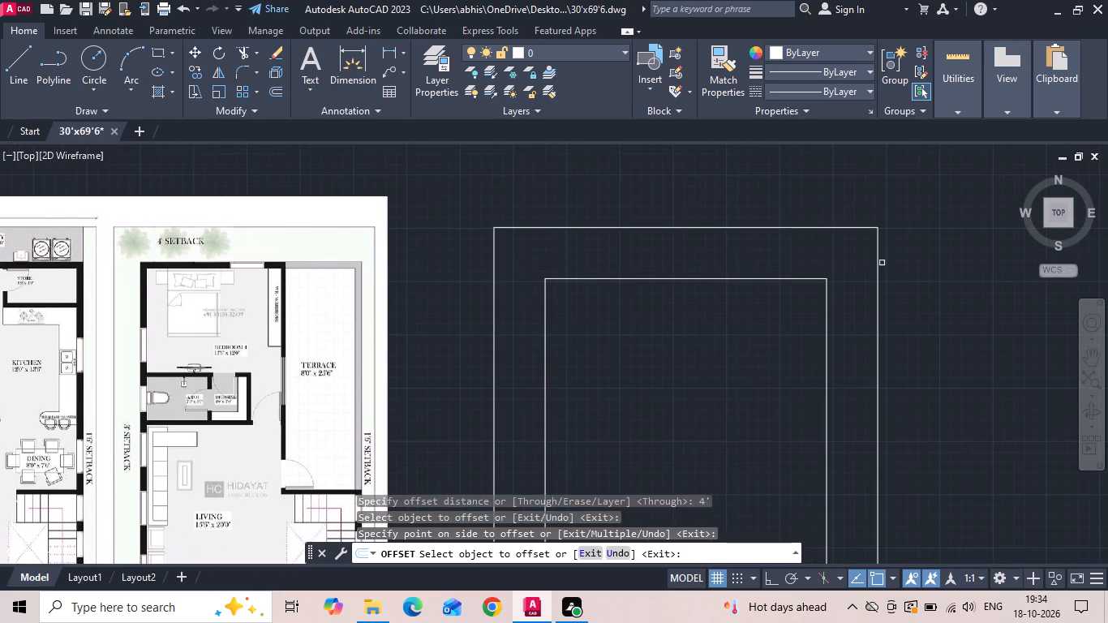
{"action": "key", "text": "Escape"}
Explode the inner setback rectangle into separate lines.
{"action": "type", "text": "x"}
{"action": "key", "text": "space"}
{"action": "left_click_drag", "start_coordinate": [616, 269], "coordinate": [599, 293]}
{"action": "left_click", "coordinate": [578, 311]}
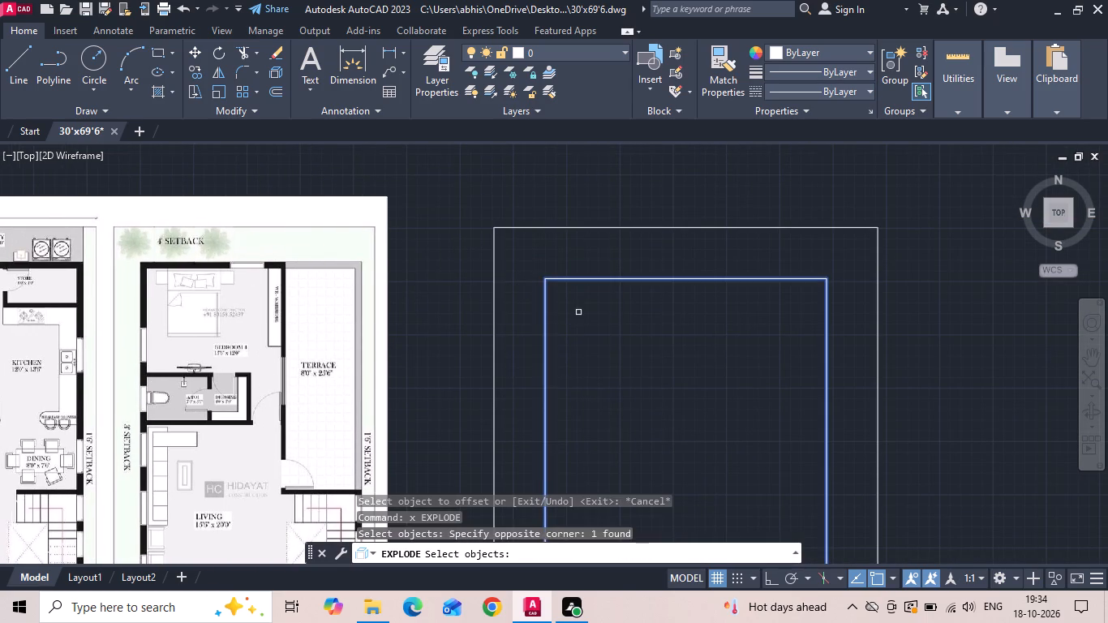
{"action": "key", "text": "space"}
{"action": "scroll", "coordinate": [625, 306], "scroll_direction": "down", "scroll_amount": 1}
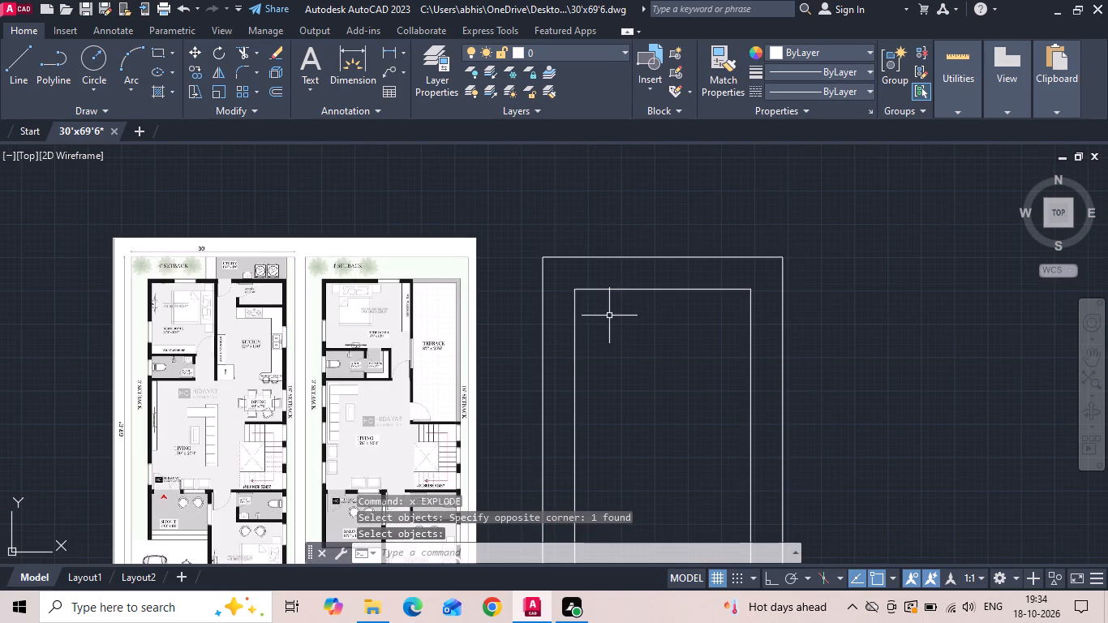
{"action": "key", "text": "Escape"}
Offset the top line of the inner outline 9" downward to form the rear wall's thickness.
{"action": "type", "text": "o 9"}
{"action": "key", "text": "space"}
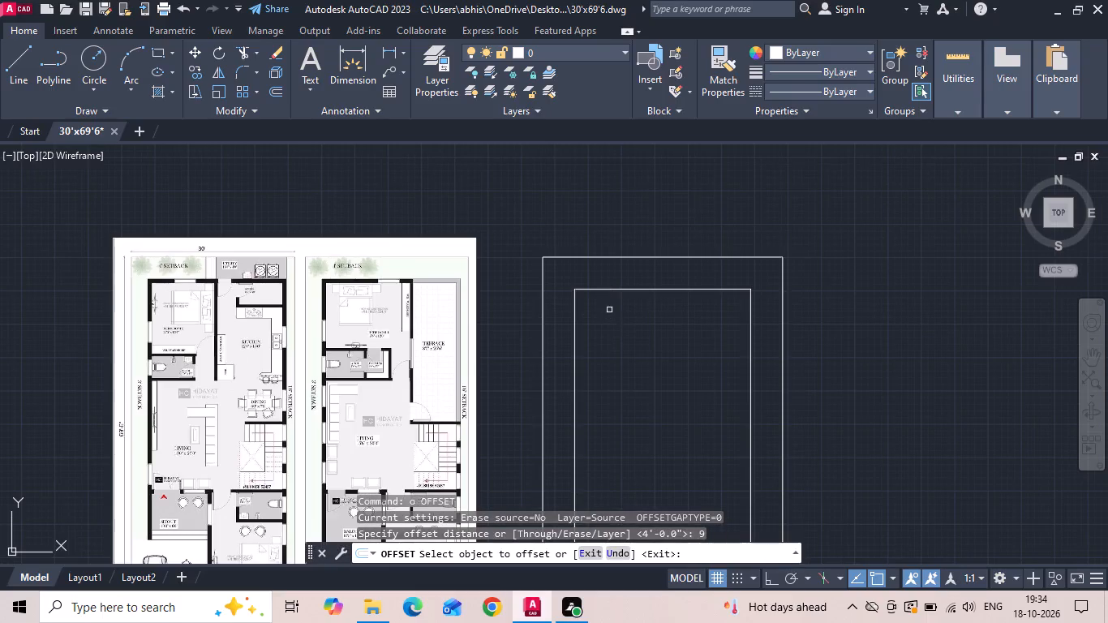
{"action": "left_click", "coordinate": [622, 289]}
{"action": "left_click", "coordinate": [624, 319]}
{"action": "scroll", "coordinate": [88, 295], "scroll_direction": "up", "scroll_amount": 1}
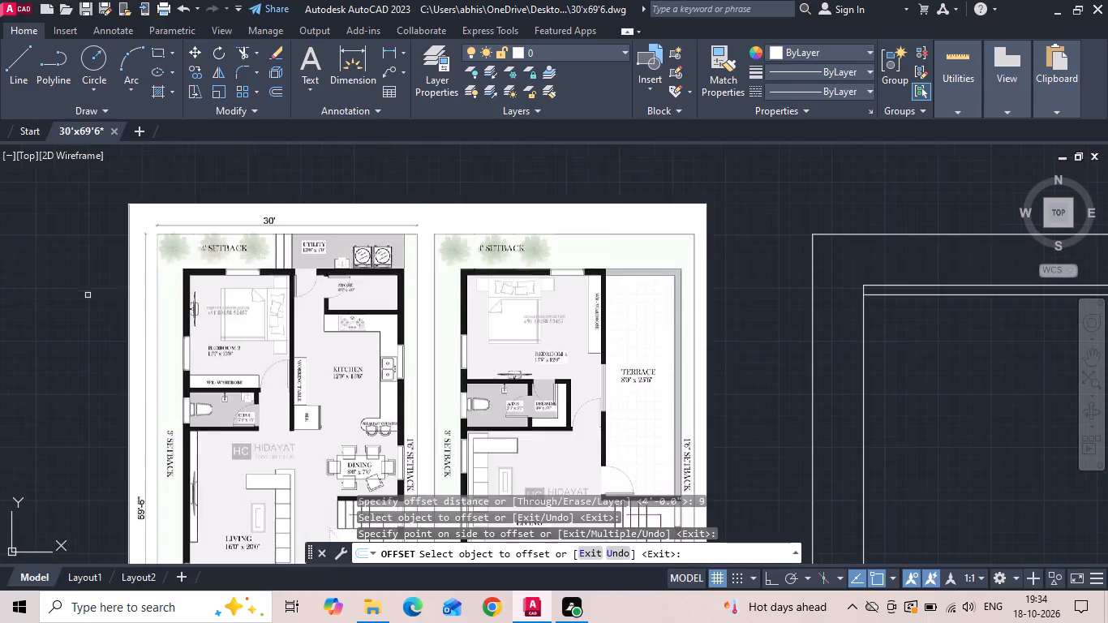
{"action": "scroll", "coordinate": [410, 301], "scroll_direction": "up", "scroll_amount": 1}
{"action": "key", "text": "Escape"}
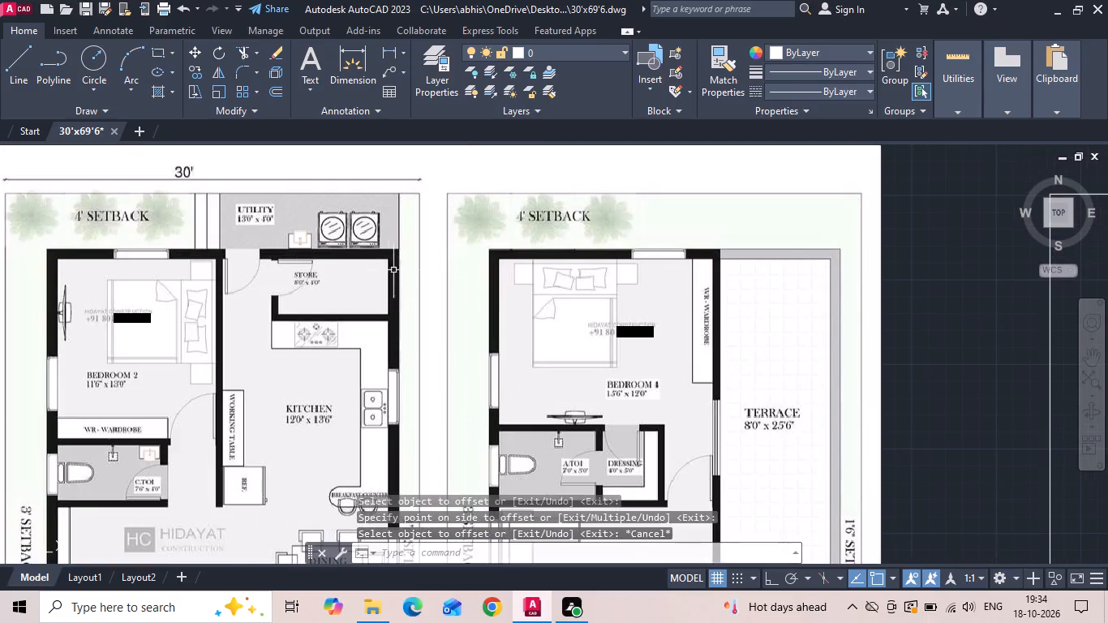
Offset the rear wall's inner line 13' downward to mark the depth of Bedroom 2.
{"action": "scroll", "coordinate": [337, 283], "scroll_direction": "up", "scroll_amount": 3}
{"action": "scroll", "coordinate": [319, 279], "scroll_direction": "down", "scroll_amount": 2}
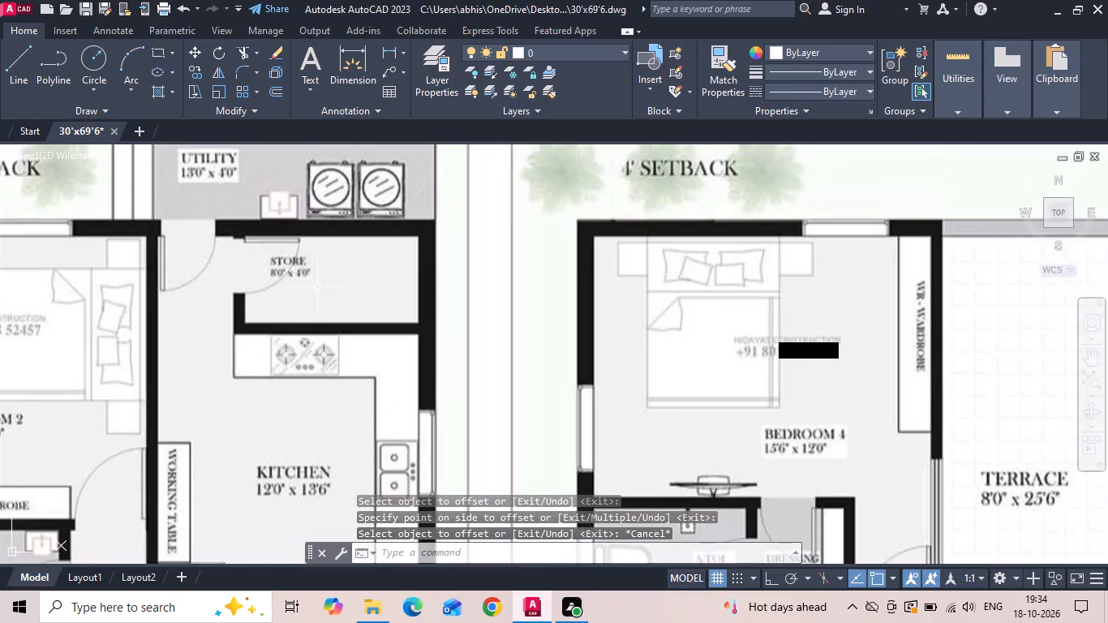
{"action": "scroll", "coordinate": [316, 289], "scroll_direction": "down", "scroll_amount": 1}
{"action": "scroll", "coordinate": [105, 406], "scroll_direction": "up", "scroll_amount": 1}
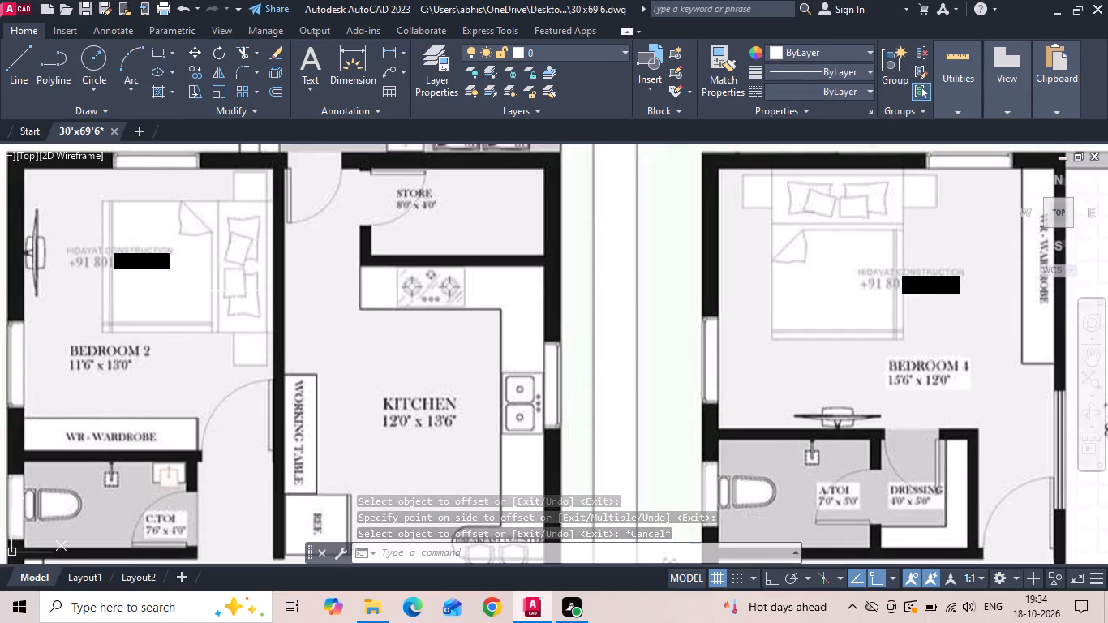
{"action": "key", "text": "Escape"}
{"action": "type", "text": "o"}
{"action": "key", "text": "space"}
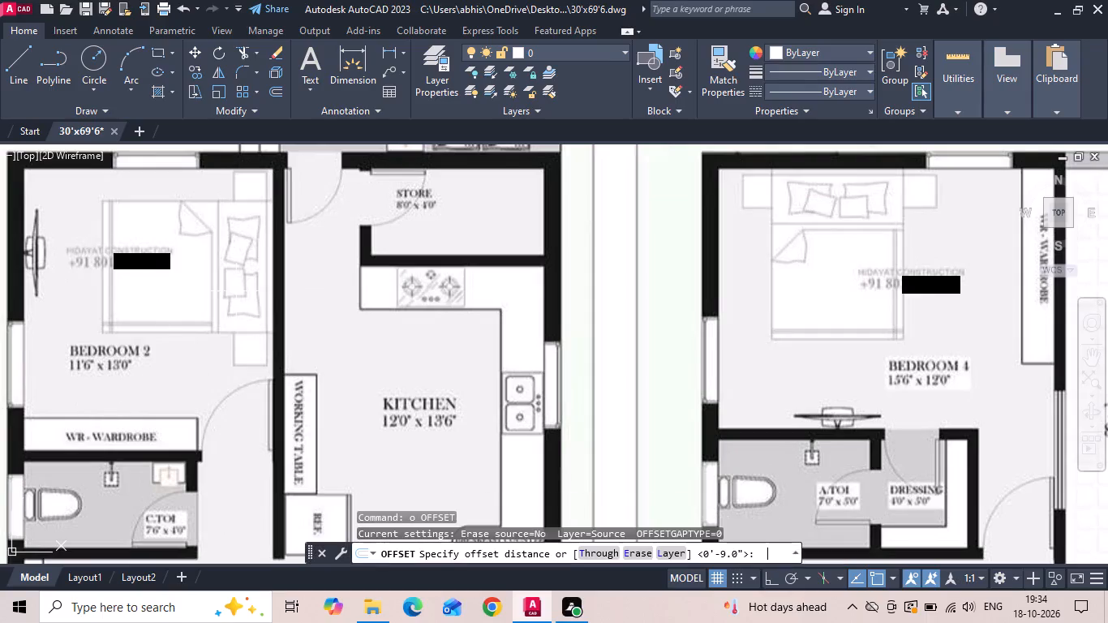
{"action": "key", "text": "1"}
{"action": "type", "text": "3'"}
{"action": "key", "text": "Return"}
{"action": "scroll", "coordinate": [238, 290], "scroll_direction": "down", "scroll_amount": 2}
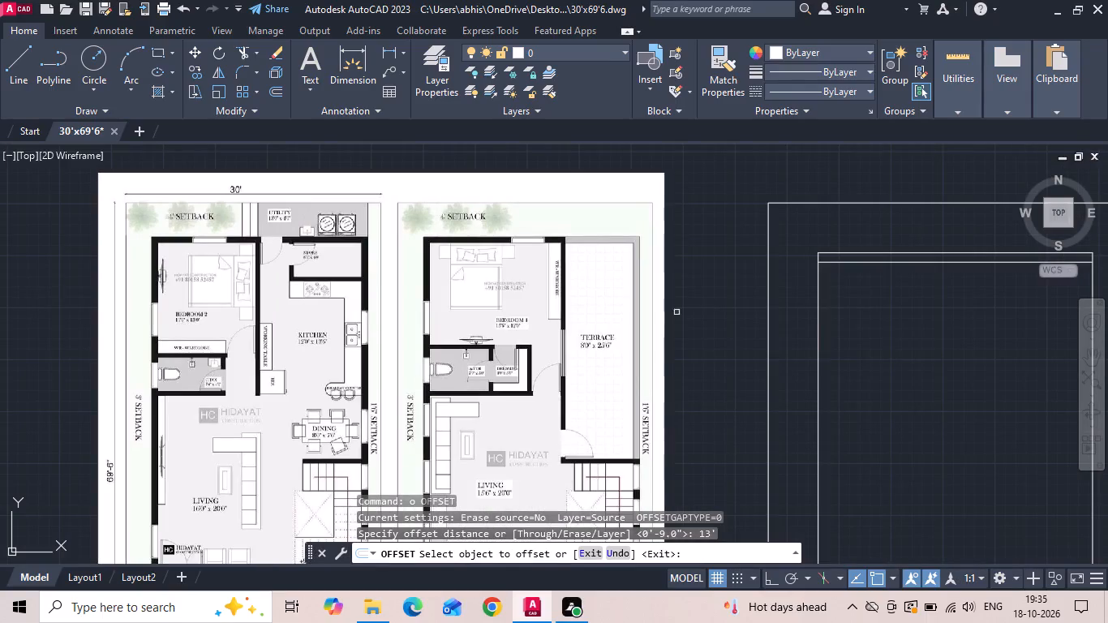
{"action": "left_click", "coordinate": [865, 263]}
{"action": "left_click", "coordinate": [861, 330]}
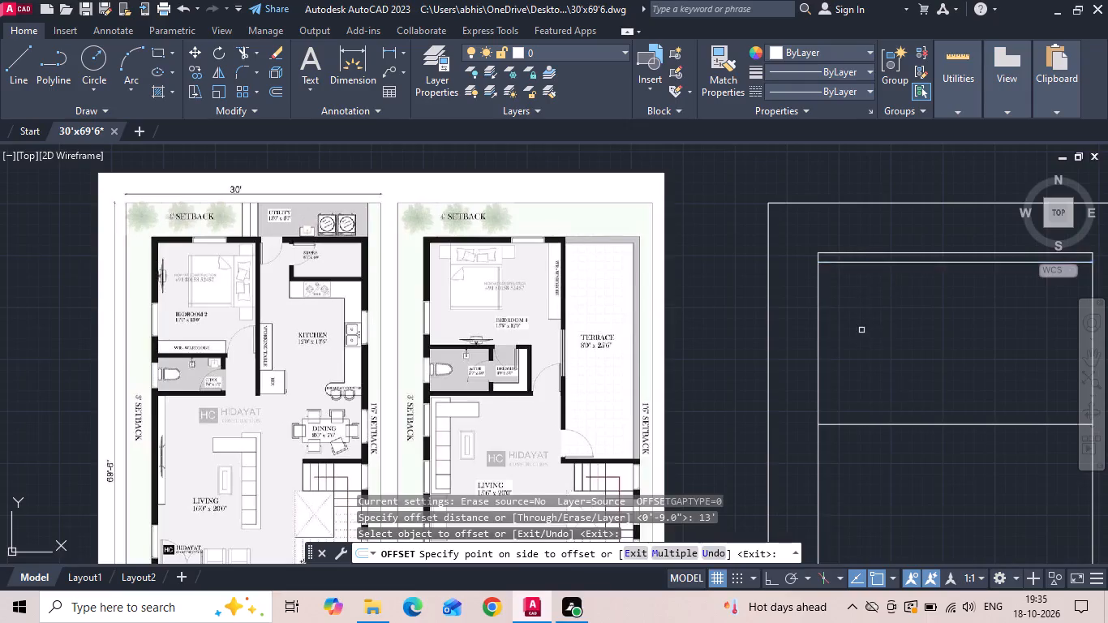
{"action": "middle_click_drag", "start_coordinate": [852, 340], "coordinate": [700, 330]}
{"action": "key", "text": "Escape"}
{"action": "scroll", "coordinate": [710, 332], "scroll_direction": "down", "scroll_amount": 1}
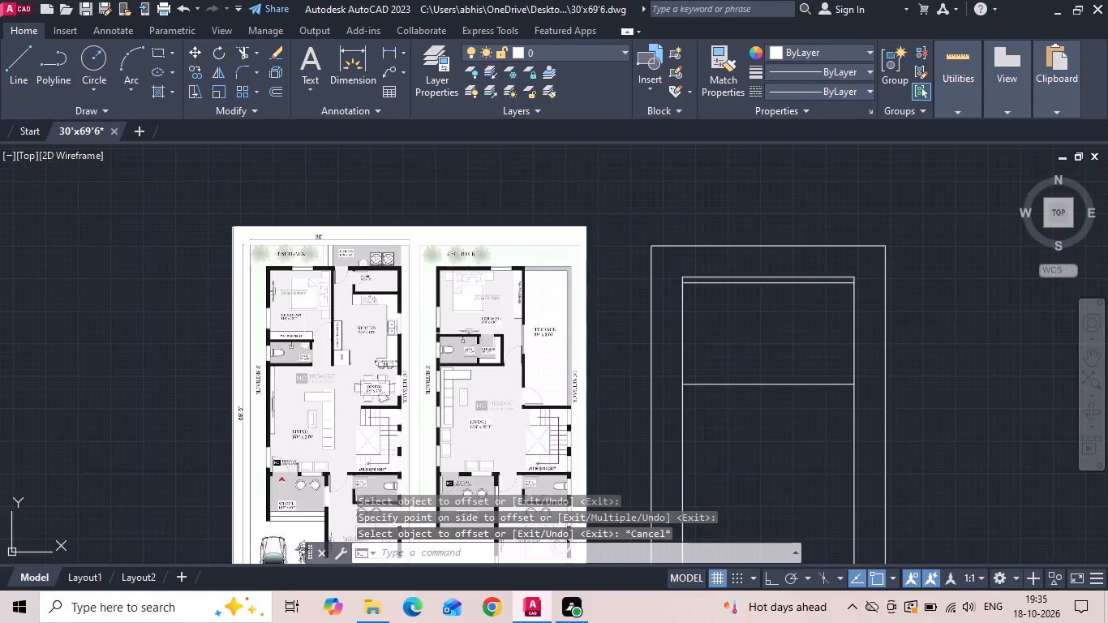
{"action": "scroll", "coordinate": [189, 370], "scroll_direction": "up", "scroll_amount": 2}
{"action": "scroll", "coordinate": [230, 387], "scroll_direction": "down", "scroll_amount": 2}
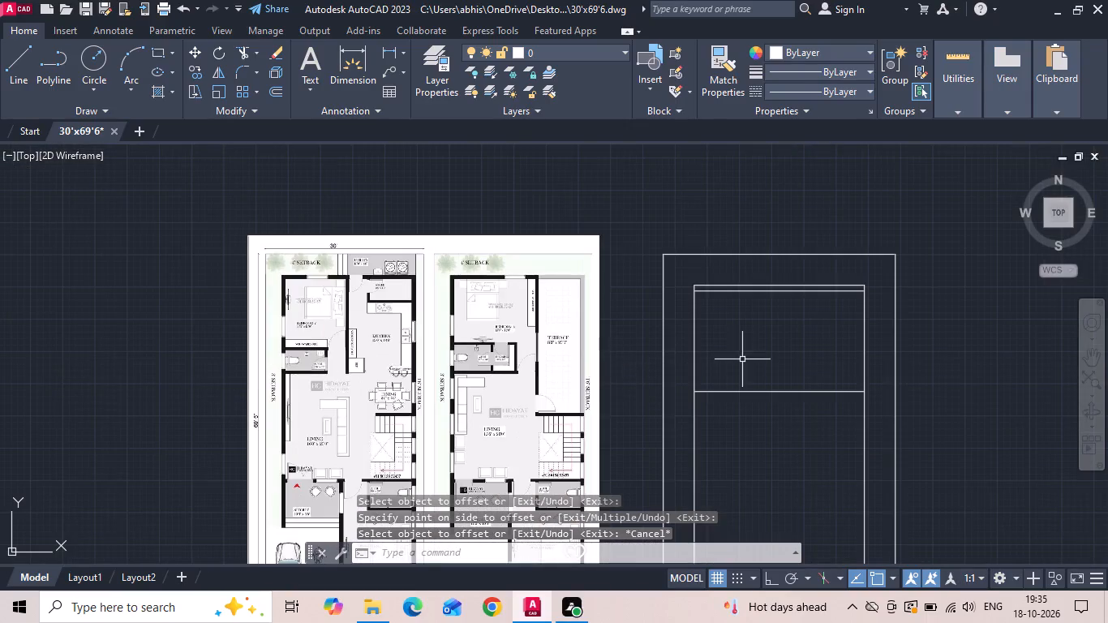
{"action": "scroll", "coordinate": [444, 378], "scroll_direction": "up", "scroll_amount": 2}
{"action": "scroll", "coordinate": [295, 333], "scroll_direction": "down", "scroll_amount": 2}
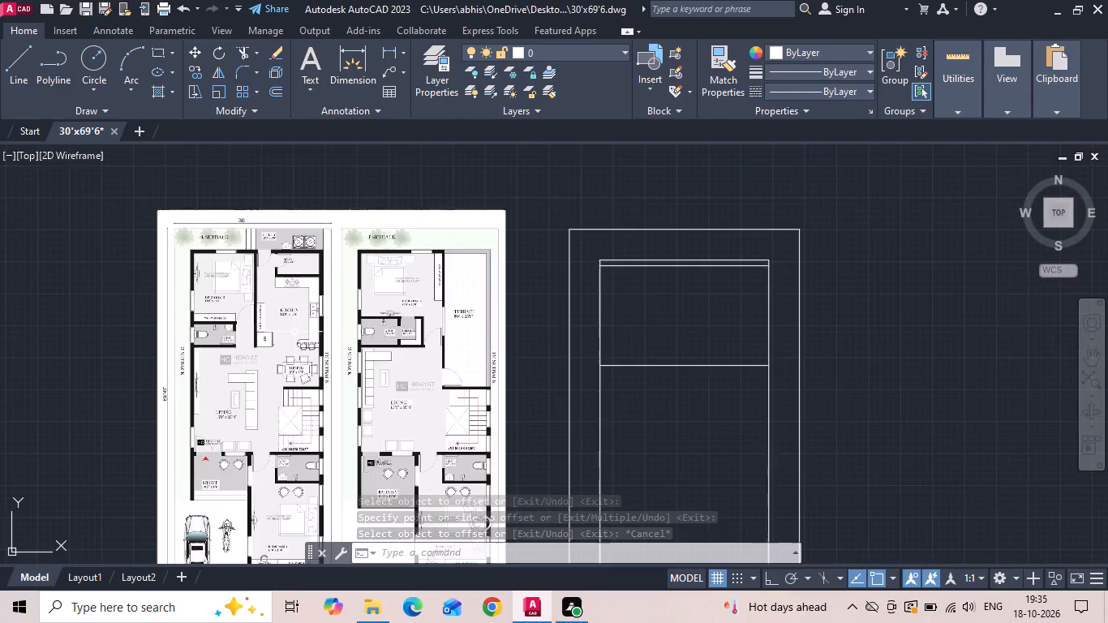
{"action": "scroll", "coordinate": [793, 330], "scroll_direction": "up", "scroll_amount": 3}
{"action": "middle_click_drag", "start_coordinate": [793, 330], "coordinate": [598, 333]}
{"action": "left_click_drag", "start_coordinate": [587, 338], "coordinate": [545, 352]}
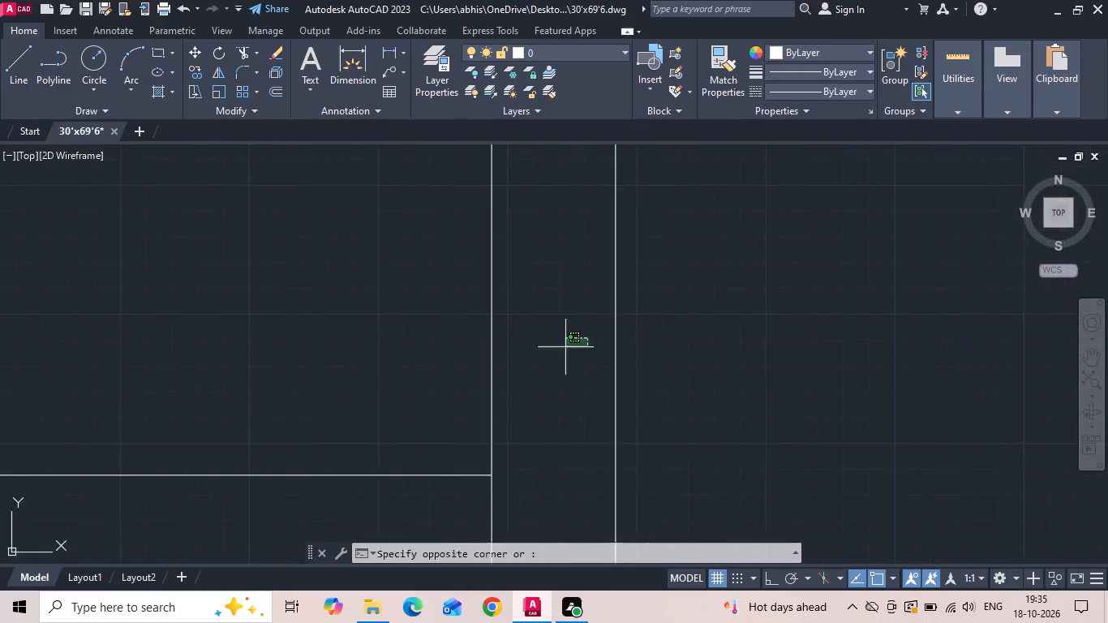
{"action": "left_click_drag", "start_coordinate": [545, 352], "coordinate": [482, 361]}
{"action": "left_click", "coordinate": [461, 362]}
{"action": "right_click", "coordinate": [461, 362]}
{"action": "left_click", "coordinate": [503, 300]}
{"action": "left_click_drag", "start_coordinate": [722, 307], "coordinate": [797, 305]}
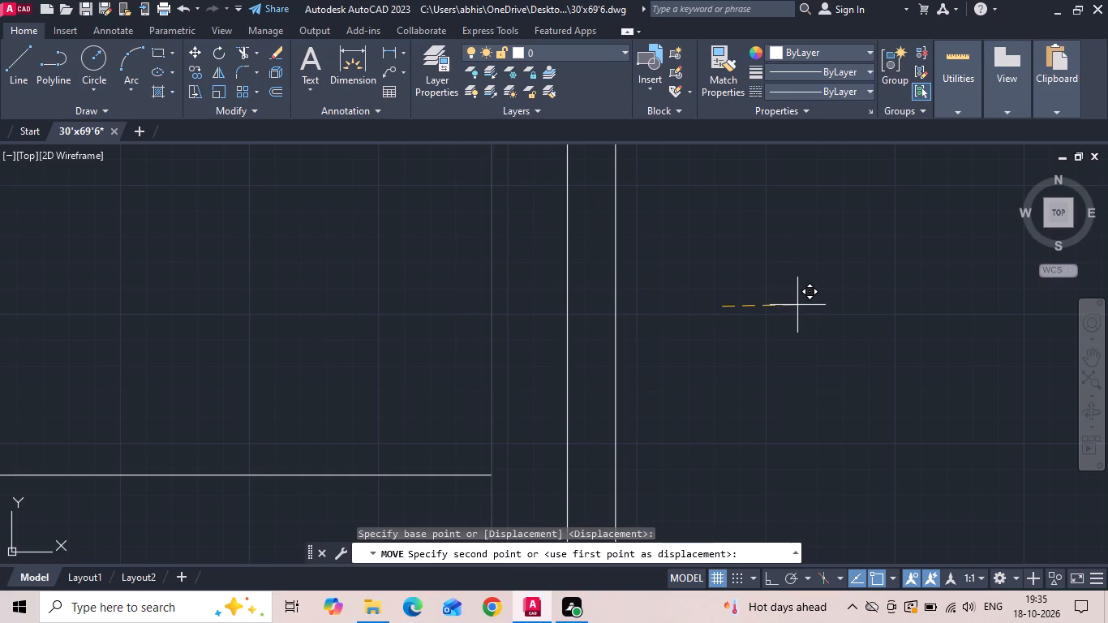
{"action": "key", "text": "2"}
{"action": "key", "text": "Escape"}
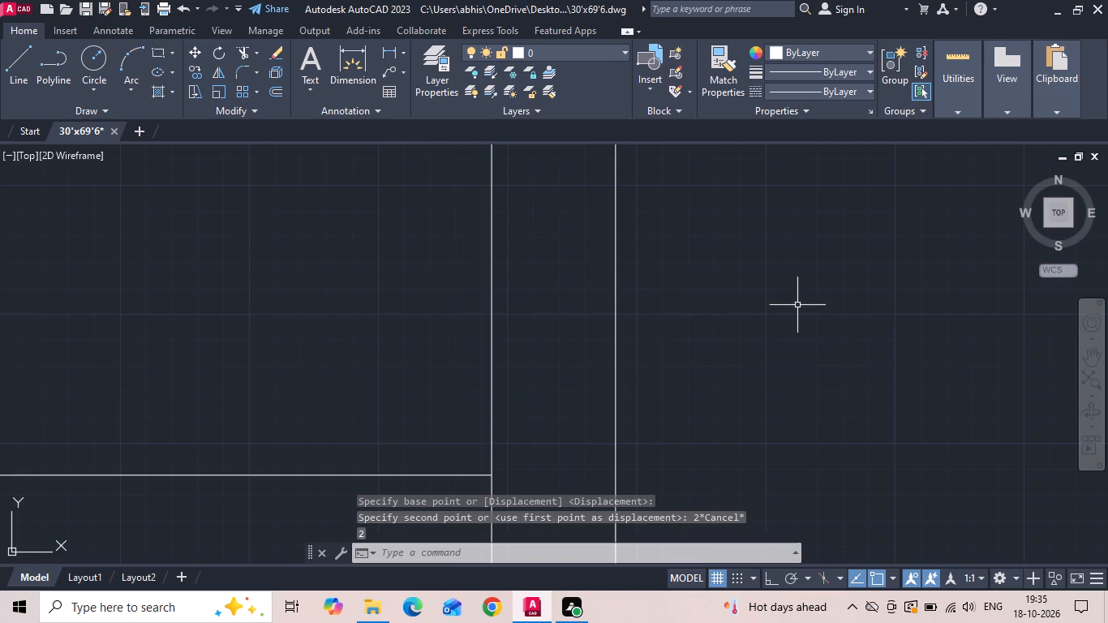
Move the right line of the inner outline 2'6" outward toward the plot boundary, with Ortho on.
{"action": "left_click_drag", "start_coordinate": [530, 339], "coordinate": [402, 362]}
{"action": "left_click", "coordinate": [401, 362]}
{"action": "key", "text": "F8"}
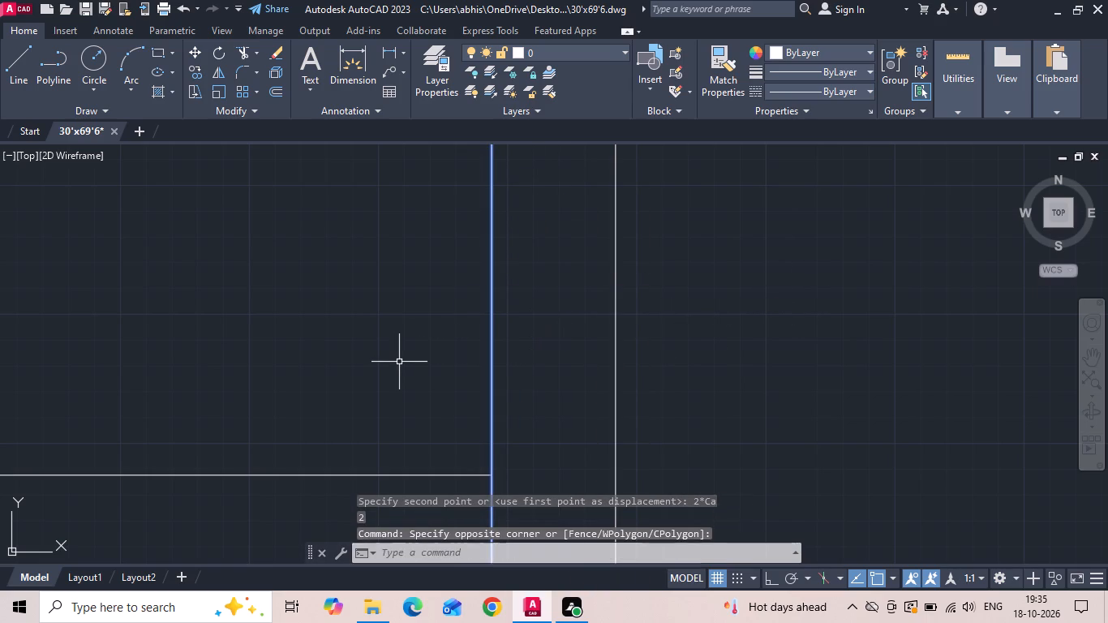
{"action": "right_click", "coordinate": [399, 362]}
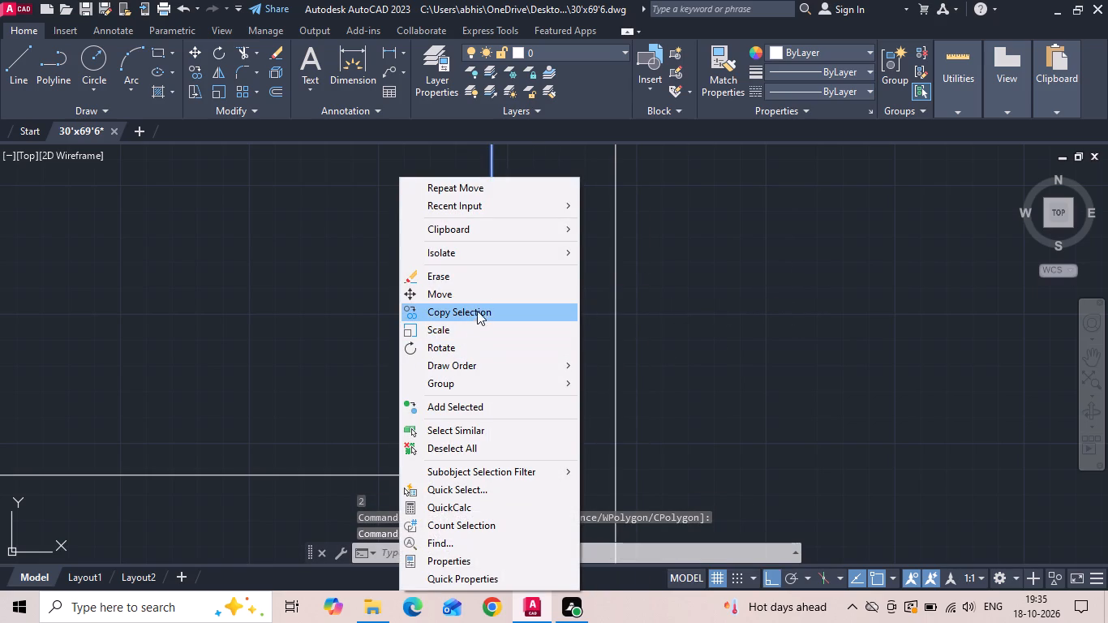
{"action": "left_click", "coordinate": [492, 299]}
{"action": "left_click_drag", "start_coordinate": [840, 297], "coordinate": [868, 293]}
{"action": "type", "text": "2'6"}
{"action": "key", "text": "Return"}
Move the left line of the inner outline 1' outward toward the plot boundary.
{"action": "scroll", "coordinate": [886, 294], "scroll_direction": "down", "scroll_amount": 2}
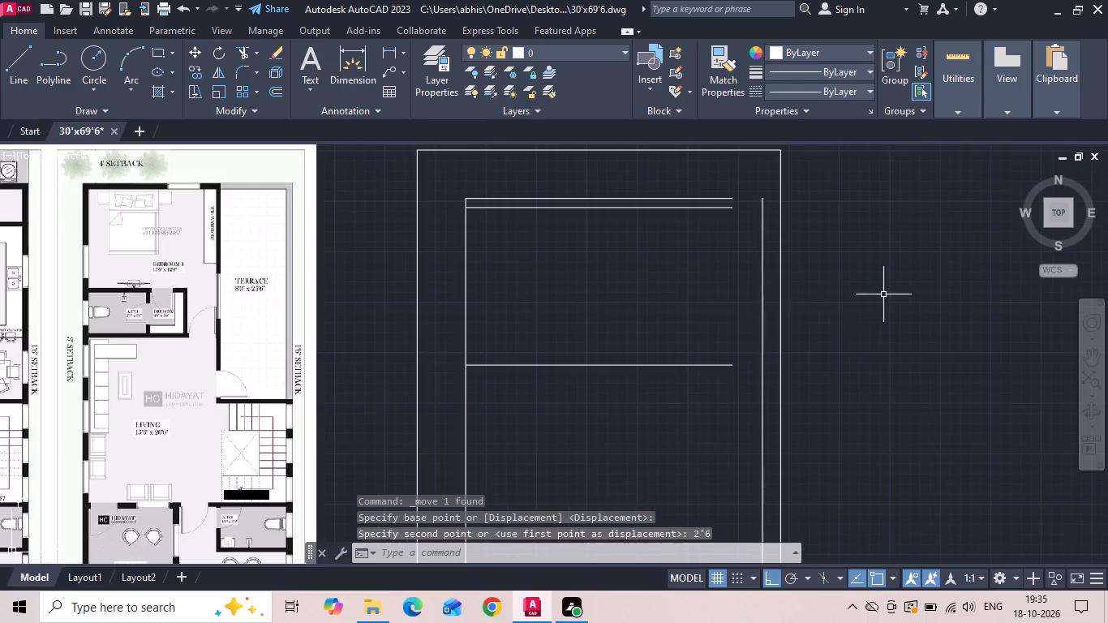
{"action": "left_click", "coordinate": [457, 359]}
{"action": "left_click", "coordinate": [457, 320]}
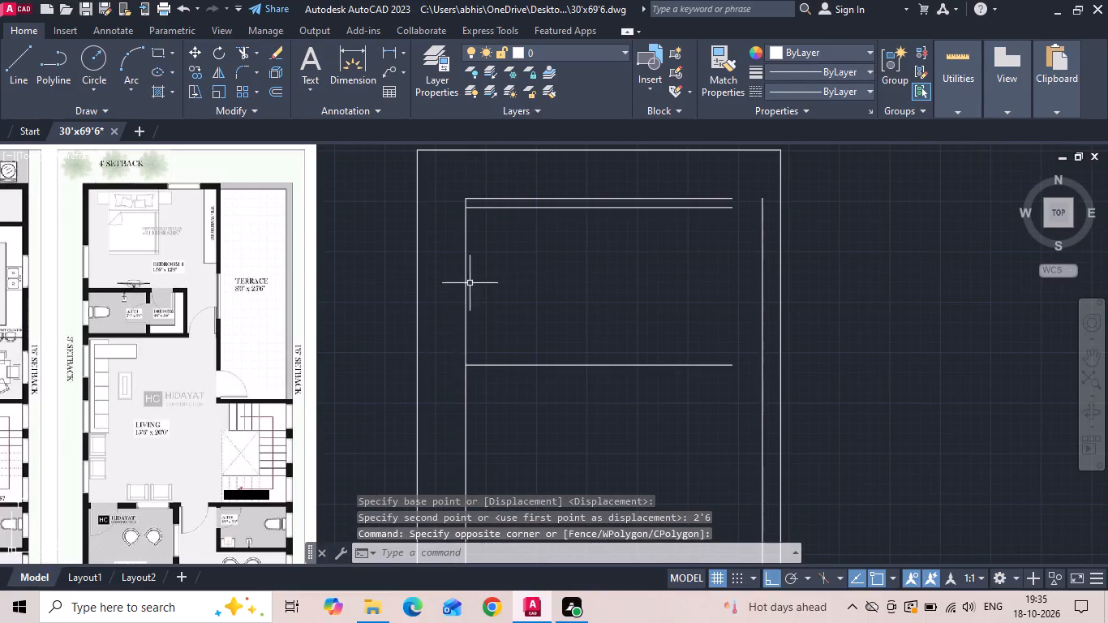
{"action": "left_click", "coordinate": [471, 281]}
{"action": "left_click", "coordinate": [436, 313]}
{"action": "right_click", "coordinate": [436, 313]}
{"action": "left_click", "coordinate": [480, 299]}
{"action": "left_click", "coordinate": [631, 299]}
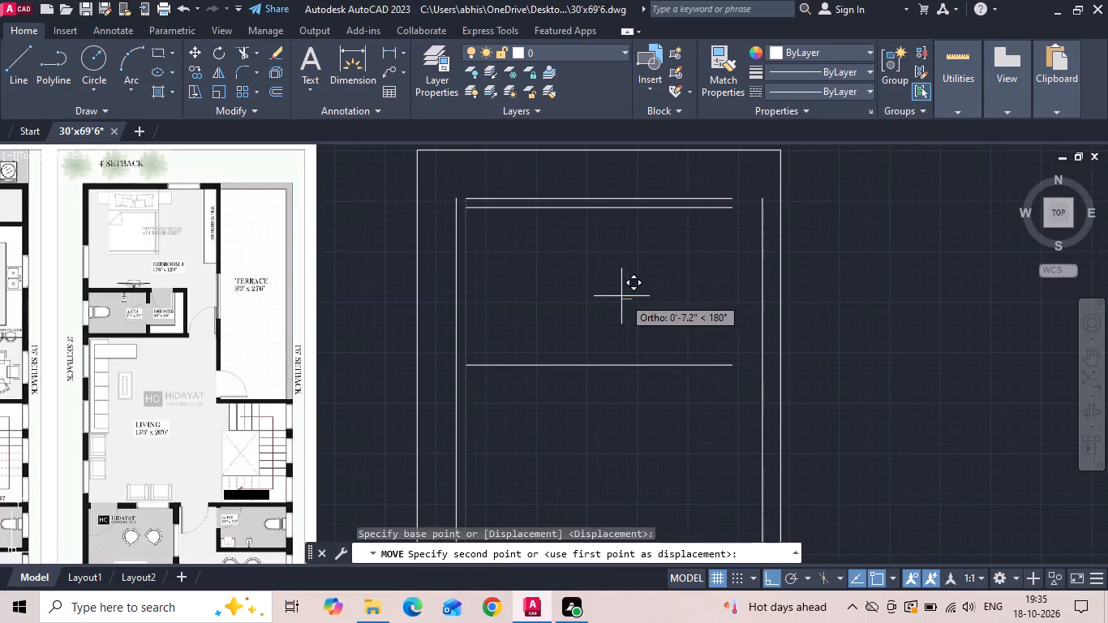
{"action": "type", "text": "1'"}
{"action": "key", "text": "Return"}
{"action": "key", "text": "Escape"}
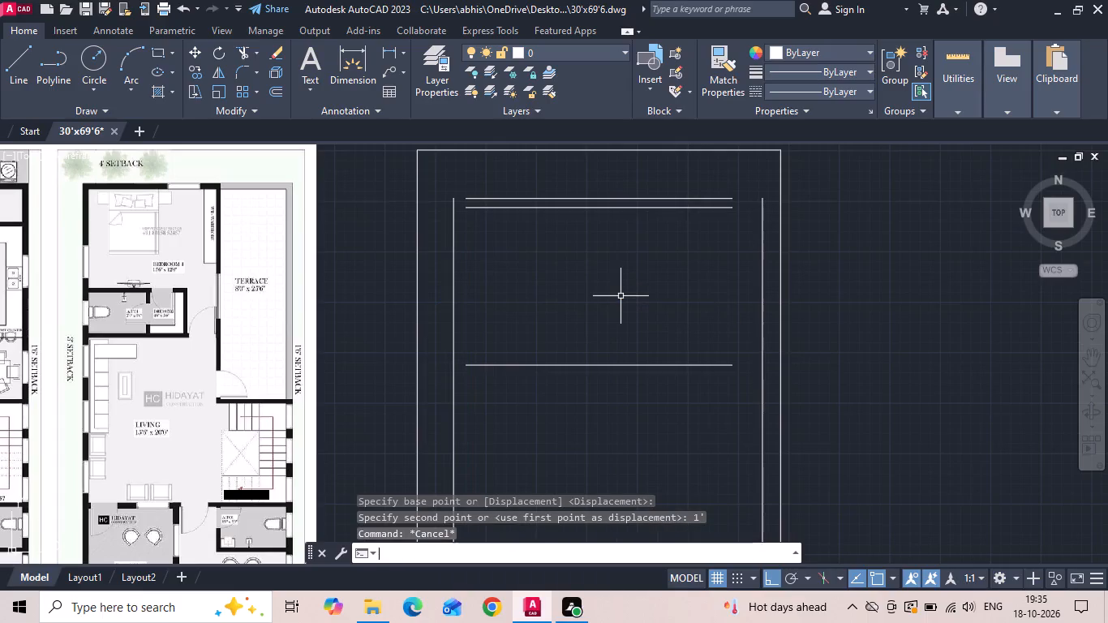
Extend the rear wall lines to both moved side lines, and the Bedroom 2 depth line to the left one.
{"action": "type", "text": "ex"}
{"action": "key", "text": "space"}
{"action": "key", "text": "space"}
{"action": "left_click_drag", "start_coordinate": [510, 187], "coordinate": [505, 261]}
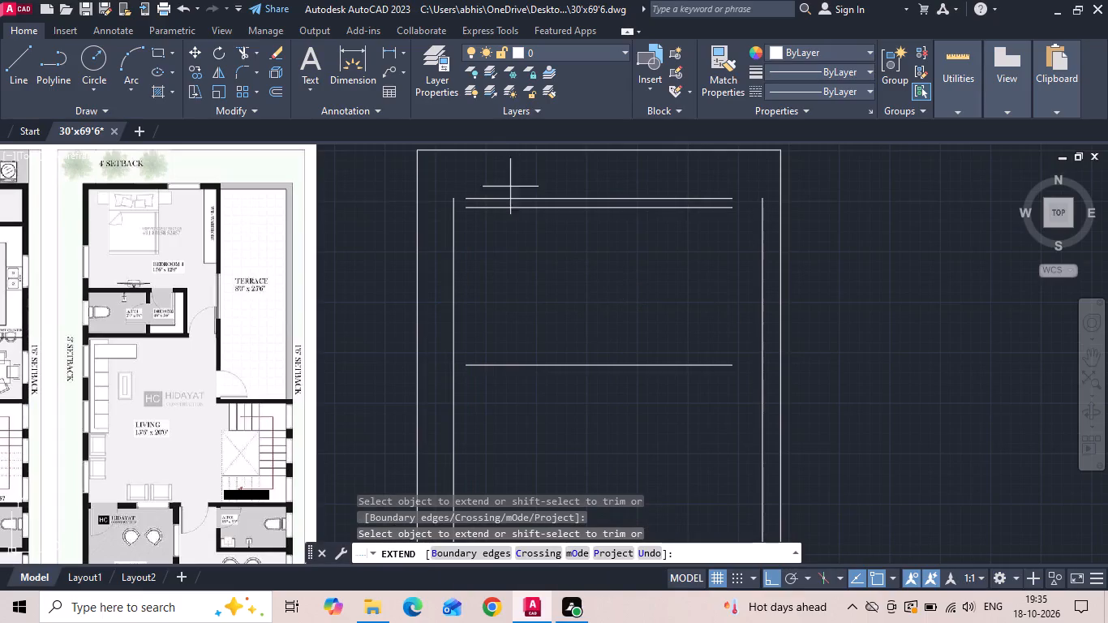
{"action": "left_click_drag", "start_coordinate": [505, 261], "coordinate": [505, 290]}
{"action": "left_click_drag", "start_coordinate": [507, 317], "coordinate": [507, 403]}
{"action": "left_click_drag", "start_coordinate": [737, 191], "coordinate": [737, 202]}
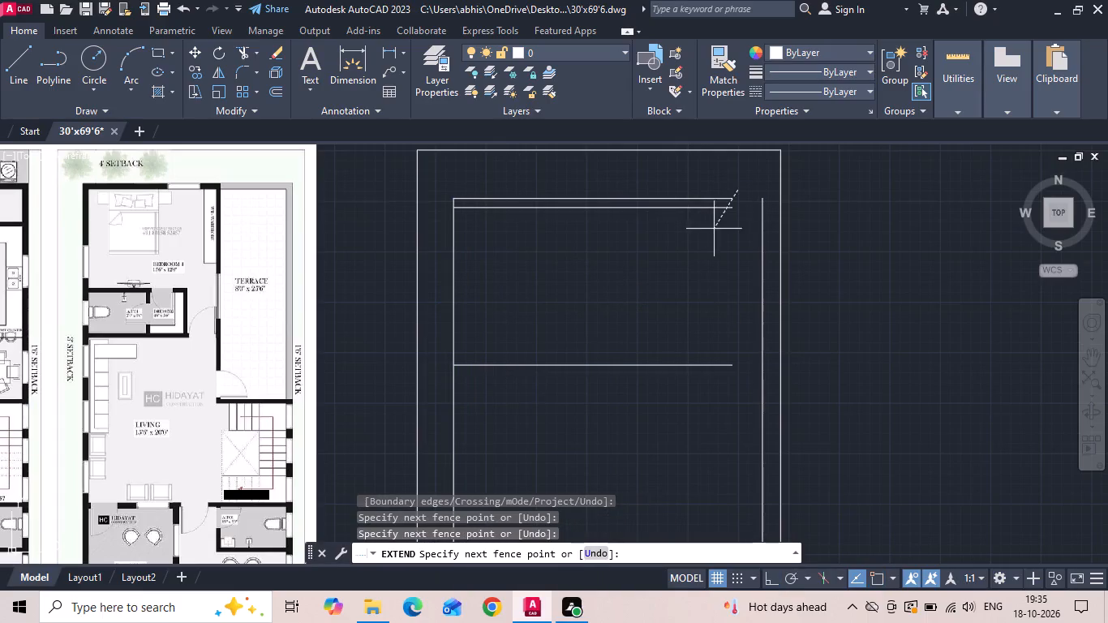
{"action": "left_click", "coordinate": [708, 210]}
{"action": "key", "text": "Escape"}
Offset the left and right outer side lines 9" inward to form the side walls' thickness.
{"action": "type", "text": "o"}
{"action": "key", "text": "space"}
{"action": "type", "text": "9"}
{"action": "key", "text": "space"}
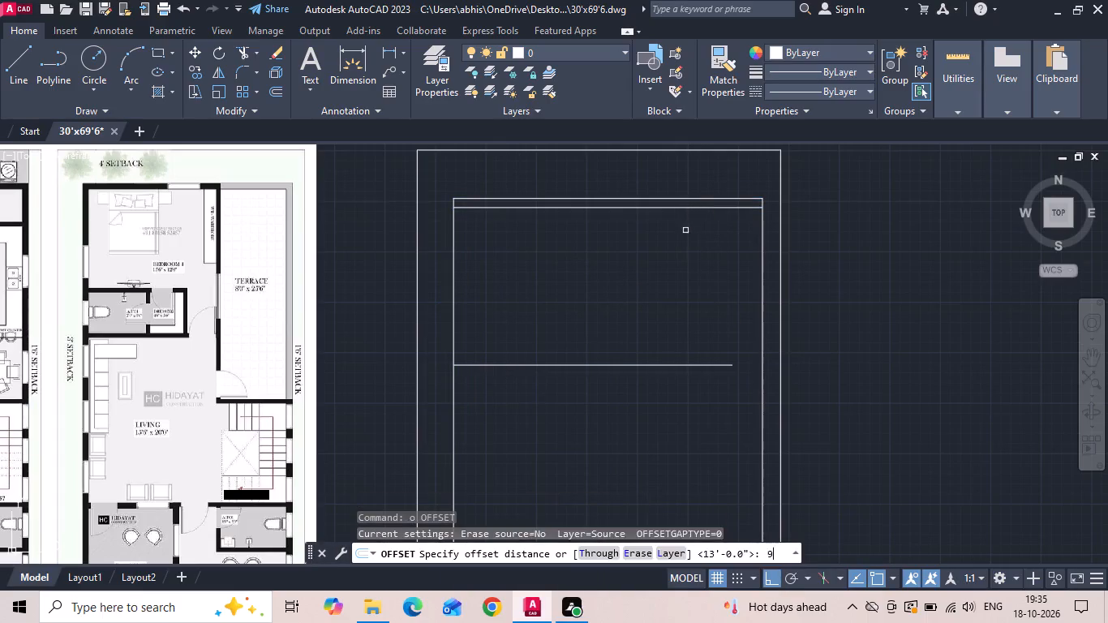
{"action": "left_click_drag", "start_coordinate": [454, 327], "coordinate": [471, 322]}
{"action": "left_click", "coordinate": [547, 299]}
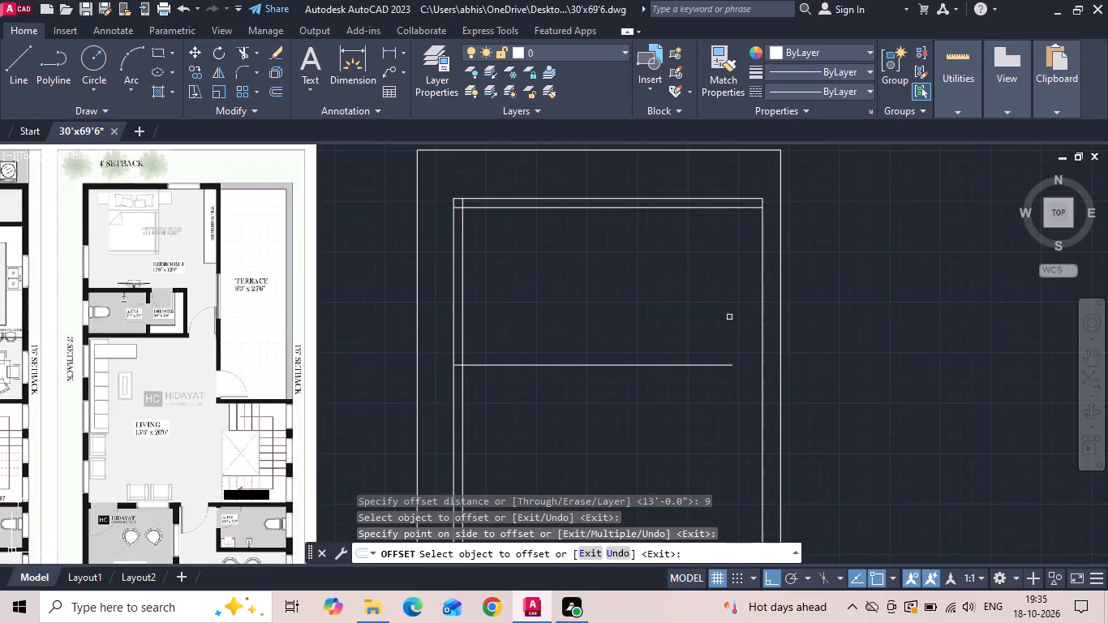
{"action": "left_click", "coordinate": [759, 304]}
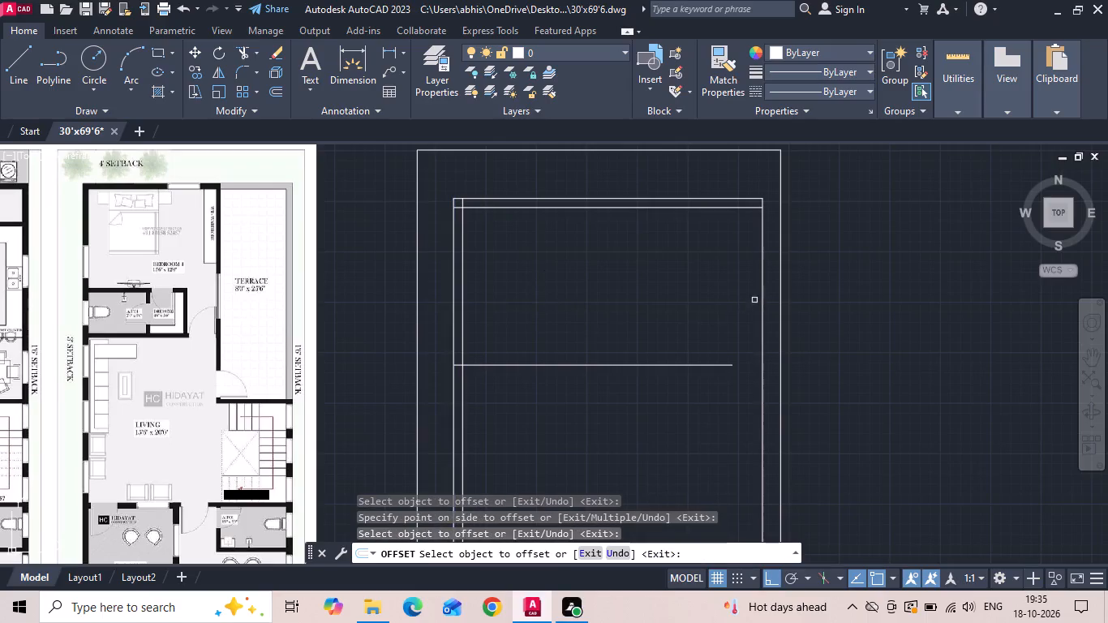
{"action": "left_click_drag", "start_coordinate": [761, 290], "coordinate": [731, 291]}
{"action": "left_click", "coordinate": [698, 297]}
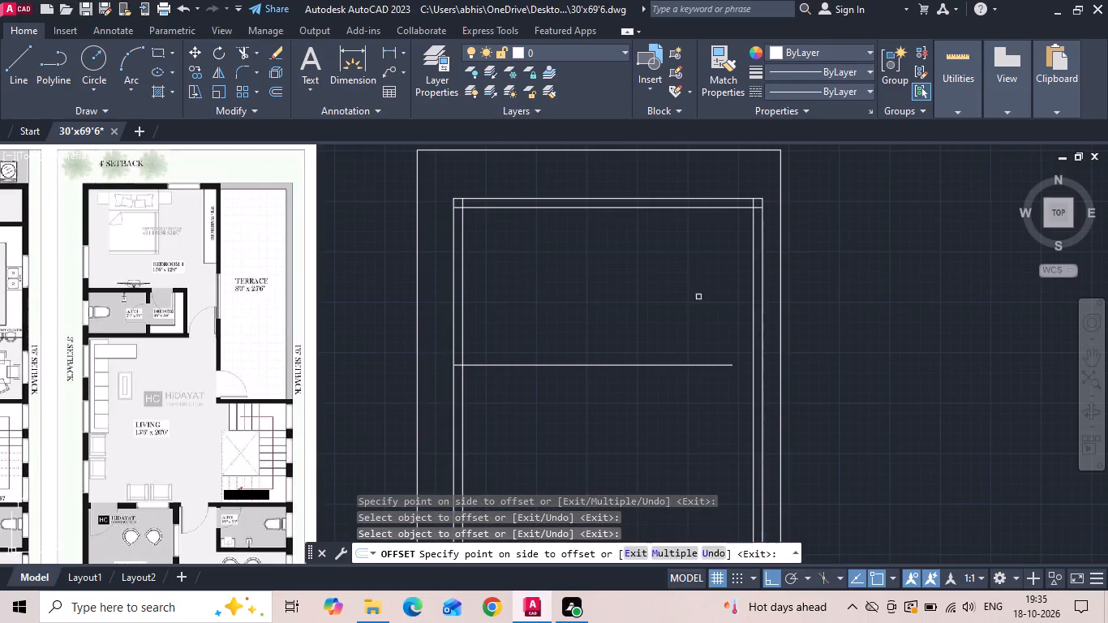
{"action": "key", "text": "Escape"}
Extend the Bedroom 2 depth line to the inner line of the right side wall.
{"action": "type", "text": "ex"}
{"action": "key", "text": "space"}
{"action": "left_click_drag", "start_coordinate": [697, 298], "coordinate": [681, 413]}
{"action": "key", "text": "Escape"}
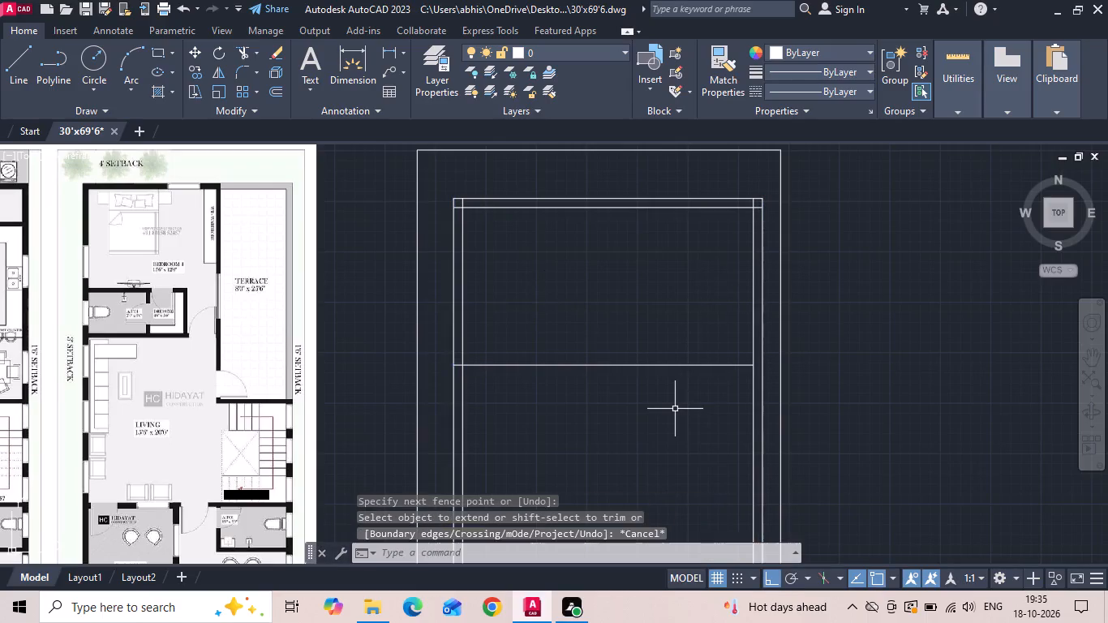
Offset the Bedroom 2 depth line 6" downward to form the partition wall's thickness.
{"action": "type", "text": "o 6"}
{"action": "key", "text": "space"}
{"action": "left_click", "coordinate": [500, 366]}
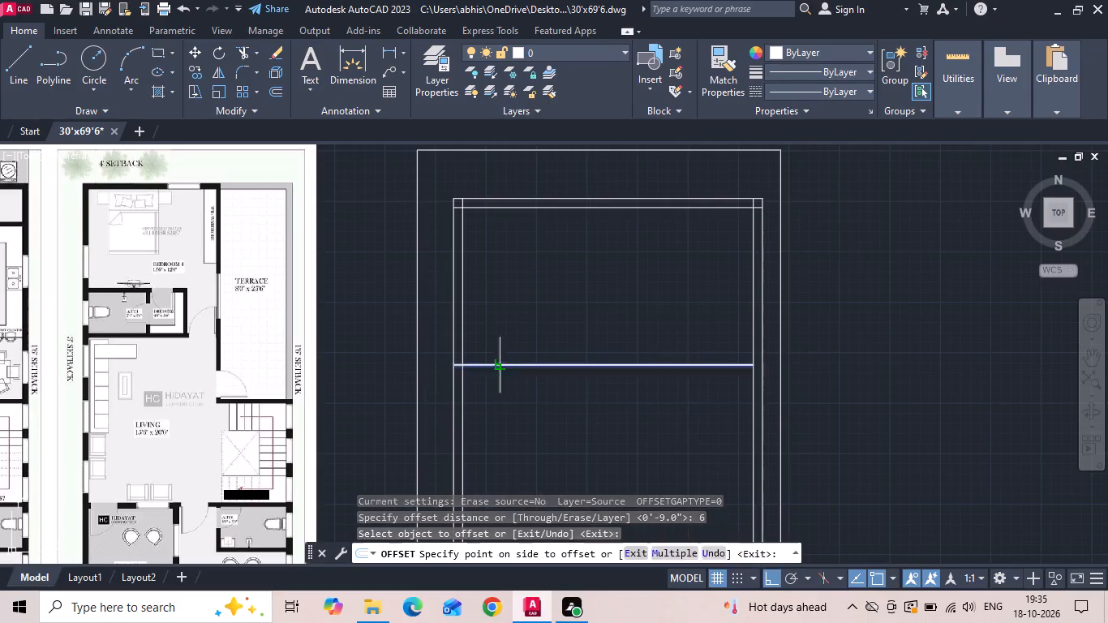
{"action": "left_click", "coordinate": [487, 401]}
{"action": "scroll", "coordinate": [622, 395], "scroll_direction": "down", "scroll_amount": 1}
{"action": "key", "text": "Escape"}
Offset the left wall's inner line 11'6" to the right to mark the width of Bedroom 2.
{"action": "scroll", "coordinate": [144, 293], "scroll_direction": "up", "scroll_amount": 2}
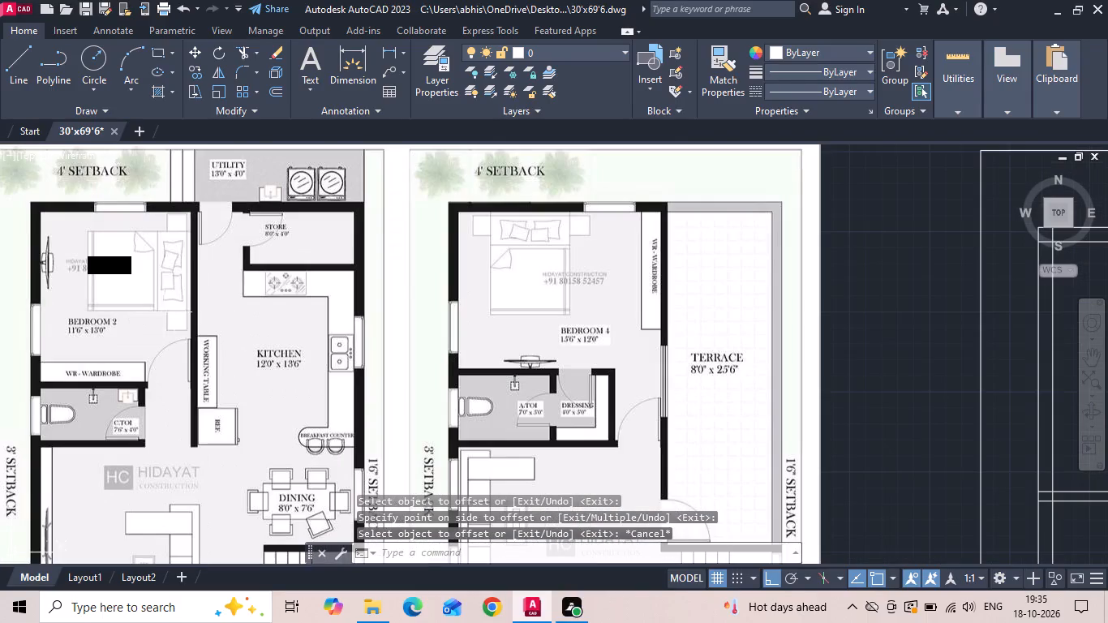
{"action": "type", "text": "o"}
{"action": "key", "text": "space"}
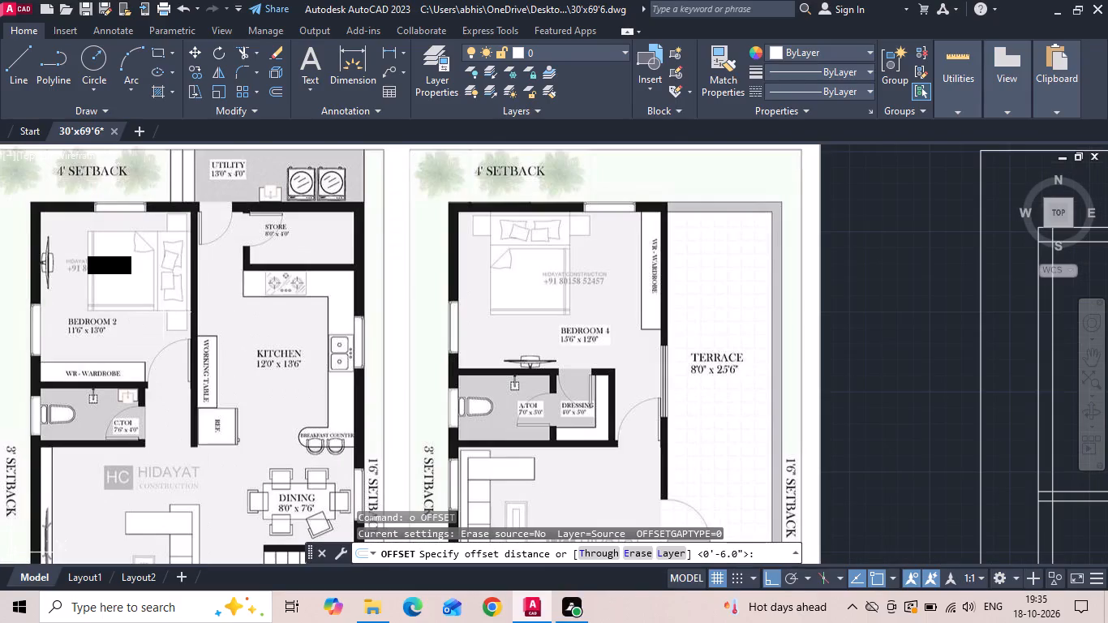
{"action": "type", "text": "11"}
{"action": "key", "text": "apostrophe"}
{"action": "type", "text": "6"}
{"action": "key", "text": "space"}
{"action": "scroll", "coordinate": [131, 295], "scroll_direction": "down", "scroll_amount": 1}
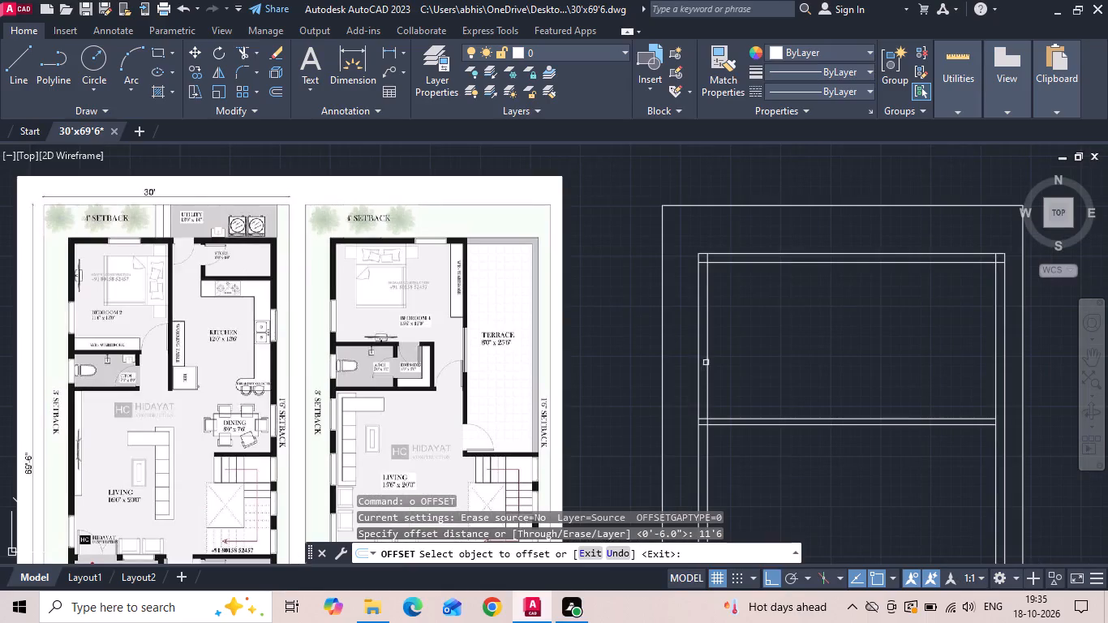
{"action": "left_click", "coordinate": [706, 361]}
{"action": "left_click", "coordinate": [745, 357]}
{"action": "middle_click_drag", "start_coordinate": [780, 354], "coordinate": [698, 363]}
{"action": "key", "text": "Escape"}
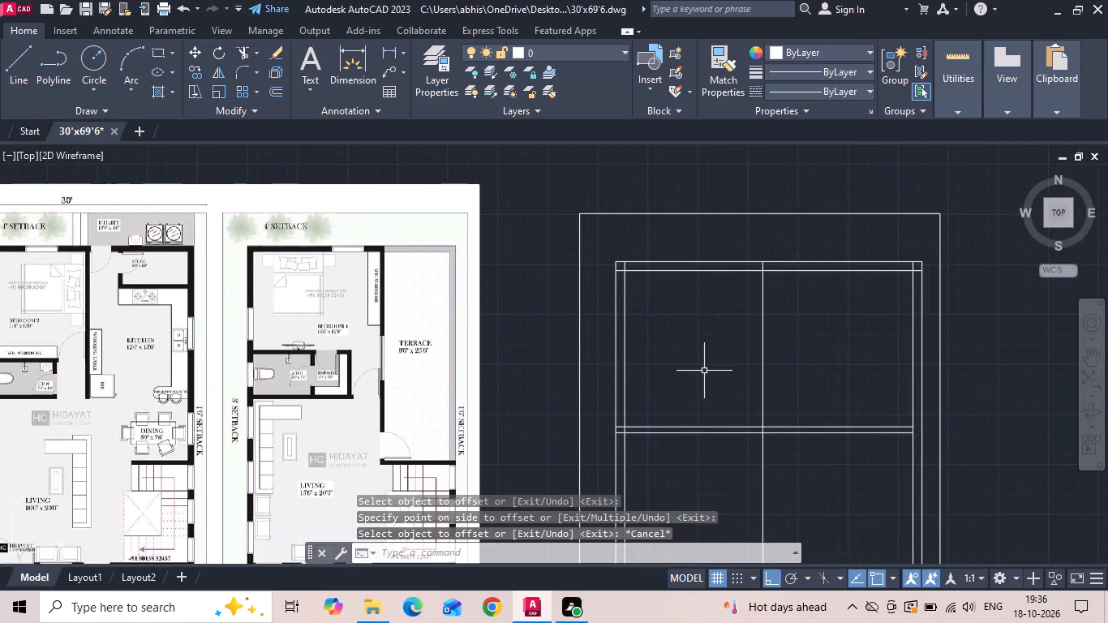
Offset the Bedroom 2 width line 6" to the right to form the vertical partition's thickness.
{"action": "type", "text": "o 6"}
{"action": "key", "text": "space"}
{"action": "left_click_drag", "start_coordinate": [763, 335], "coordinate": [771, 332]}
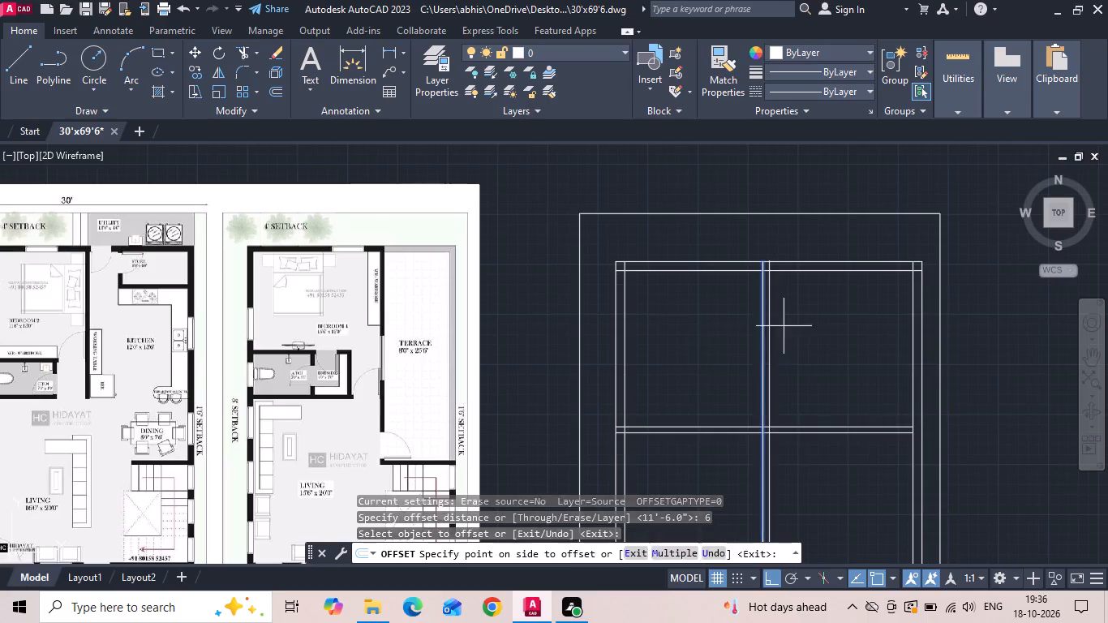
{"action": "left_click", "coordinate": [784, 325]}
{"action": "key", "text": "Escape"}
Trim the overlapping wall lines at both rear corners and where the vertical Bedroom 2 partition meets the rear wall.
{"action": "scroll", "coordinate": [104, 267], "scroll_direction": "up", "scroll_amount": 4}
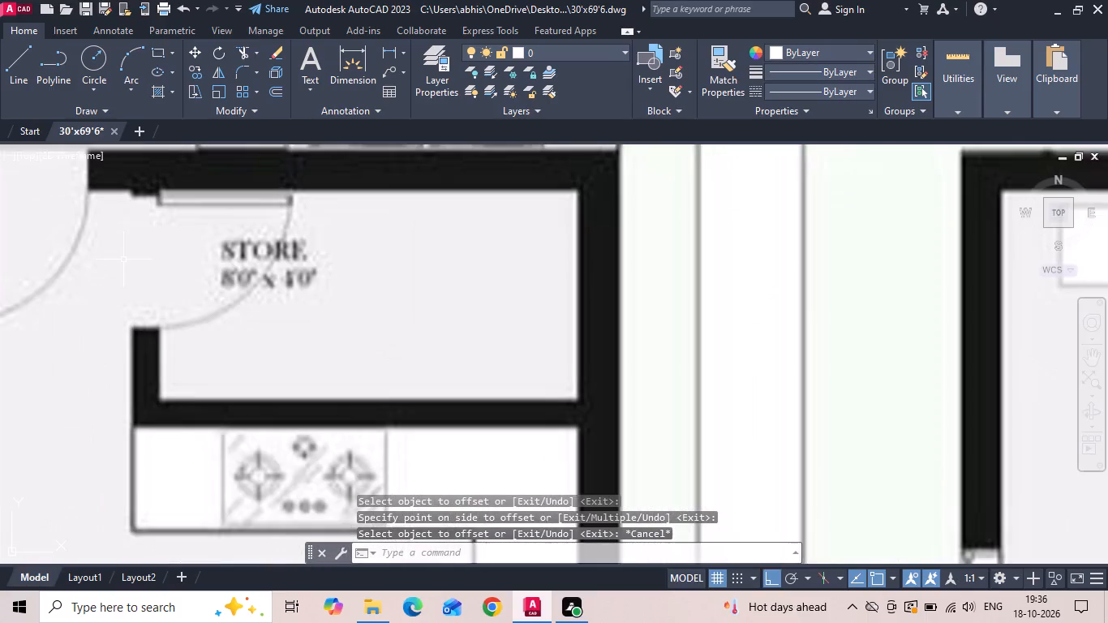
{"action": "scroll", "coordinate": [125, 260], "scroll_direction": "down", "scroll_amount": 4}
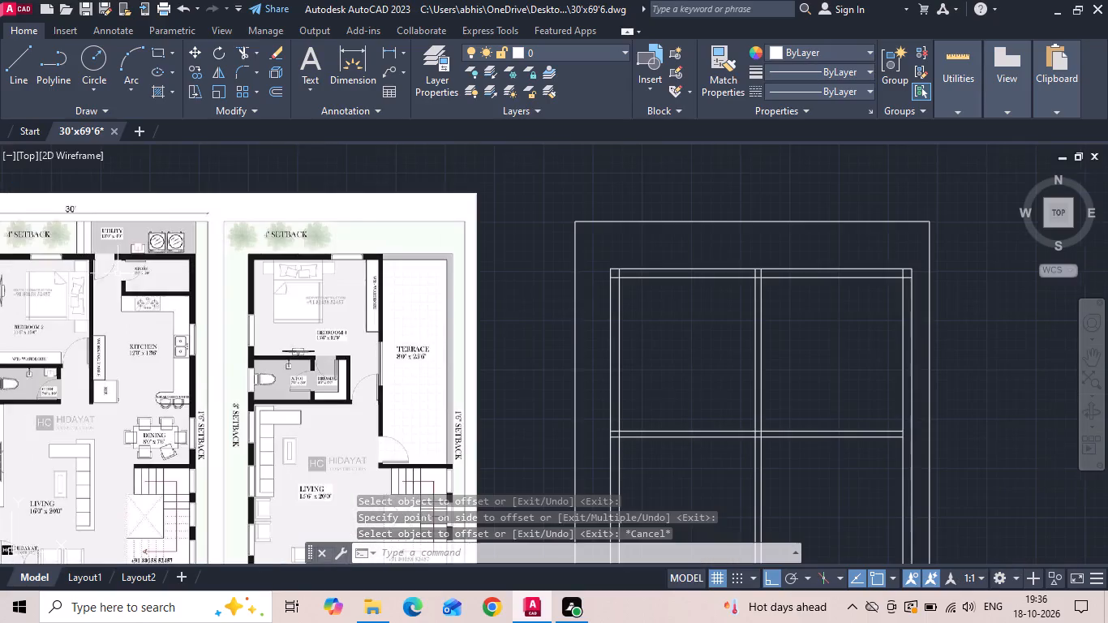
{"action": "scroll", "coordinate": [839, 304], "scroll_direction": "up", "scroll_amount": 2}
{"action": "middle_click_drag", "start_coordinate": [839, 304], "coordinate": [549, 338]}
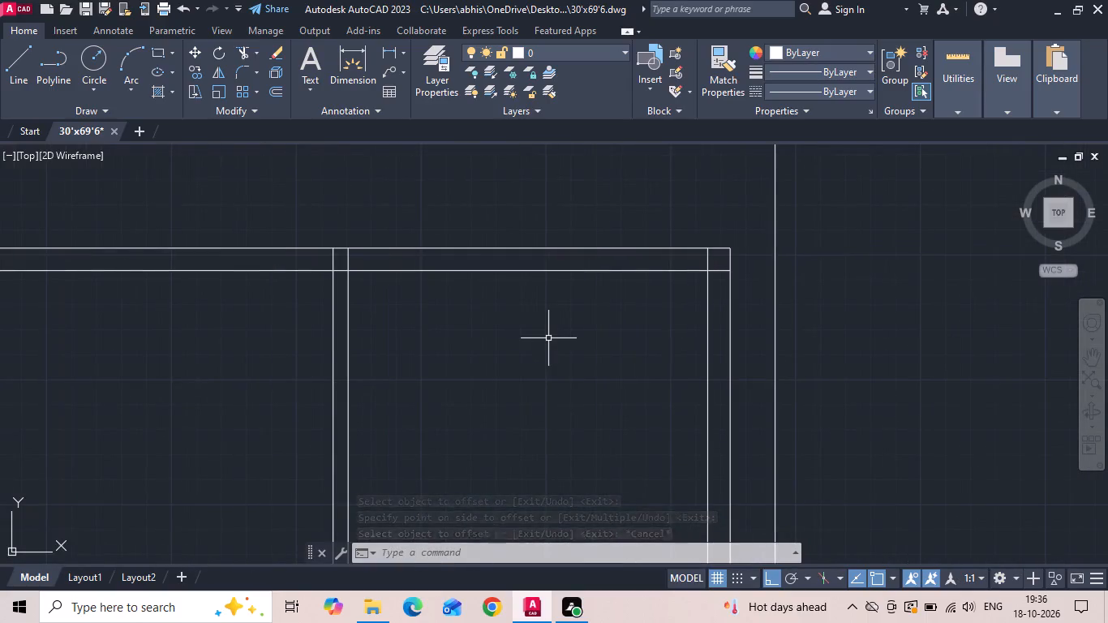
{"action": "key", "text": "r"}
{"action": "key", "text": "Escape"}
{"action": "type", "text": "tr"}
{"action": "key", "text": "space"}
{"action": "key", "text": "space"}
{"action": "left_click", "coordinate": [719, 275]}
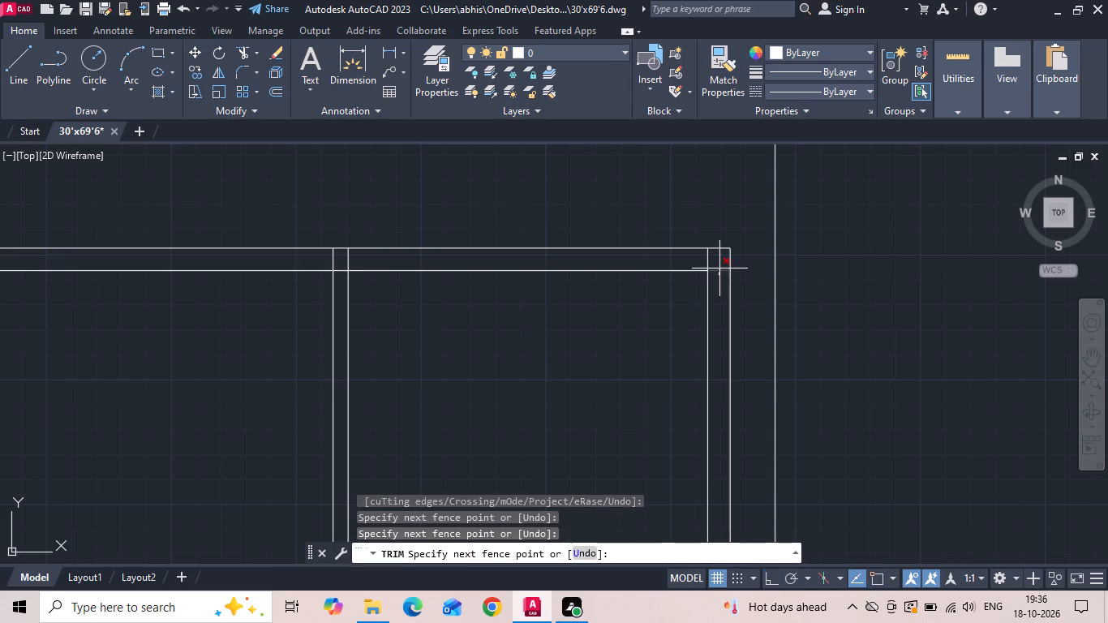
{"action": "left_click", "coordinate": [719, 269]}
{"action": "left_click", "coordinate": [719, 261]}
{"action": "scroll", "coordinate": [718, 260], "scroll_direction": "down", "scroll_amount": 1}
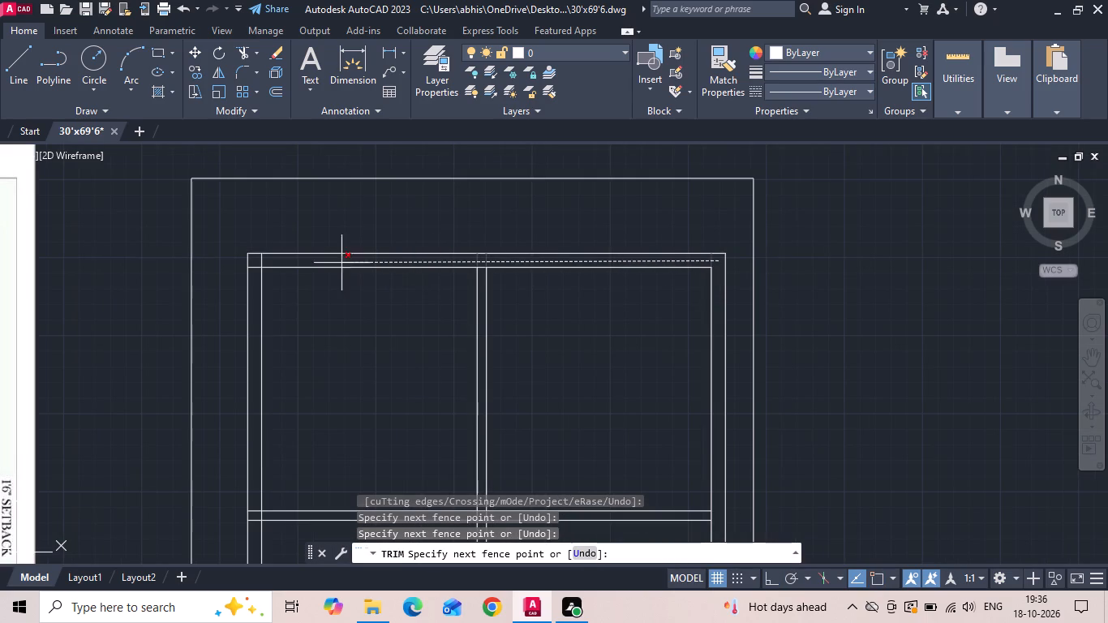
{"action": "left_click", "coordinate": [254, 262]}
{"action": "left_click", "coordinate": [251, 268]}
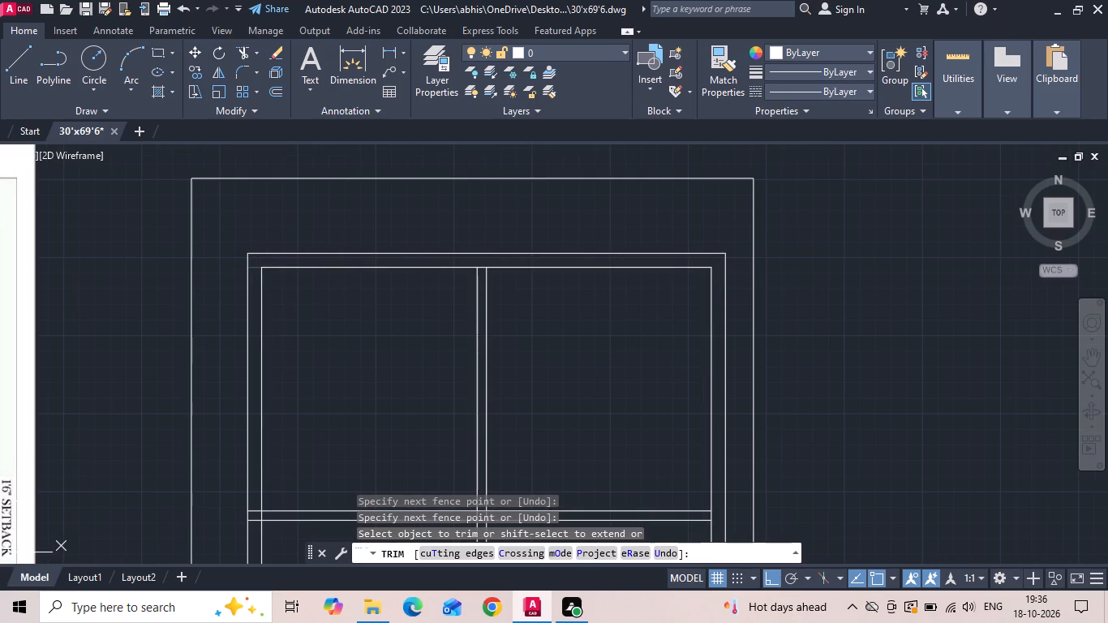
{"action": "scroll", "coordinate": [710, 280], "scroll_direction": "up", "scroll_amount": 1}
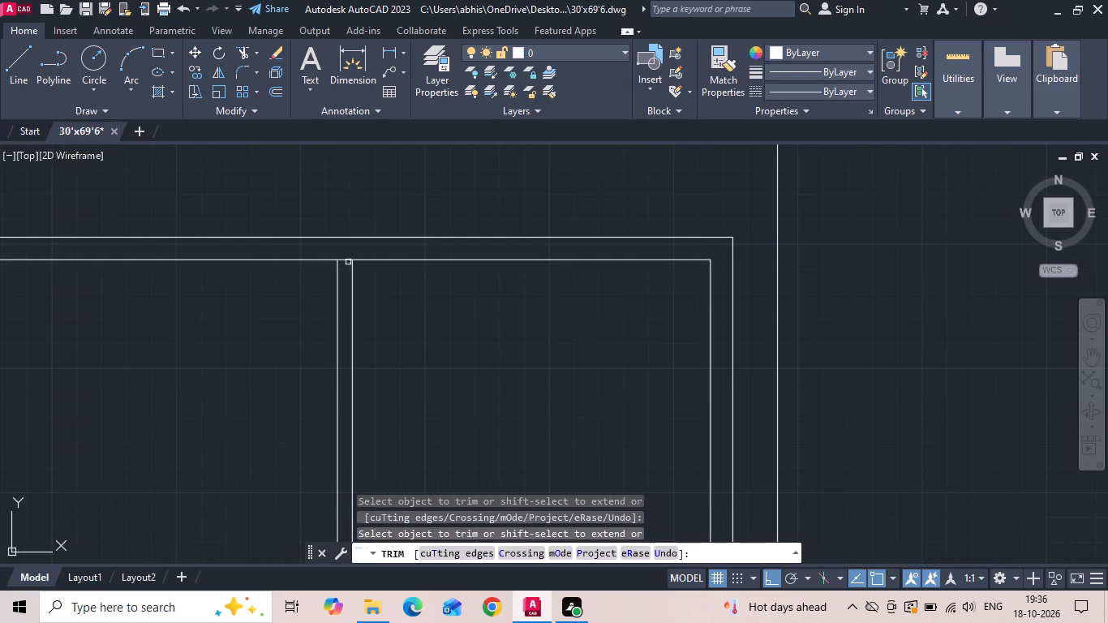
{"action": "left_click", "coordinate": [347, 261]}
{"action": "key", "text": "Escape"}
Copy the rear wall's inner line between the partition and right wall 4' downward to mark the store's depth.
{"action": "left_click", "coordinate": [423, 260]}
{"action": "right_click", "coordinate": [424, 260]}
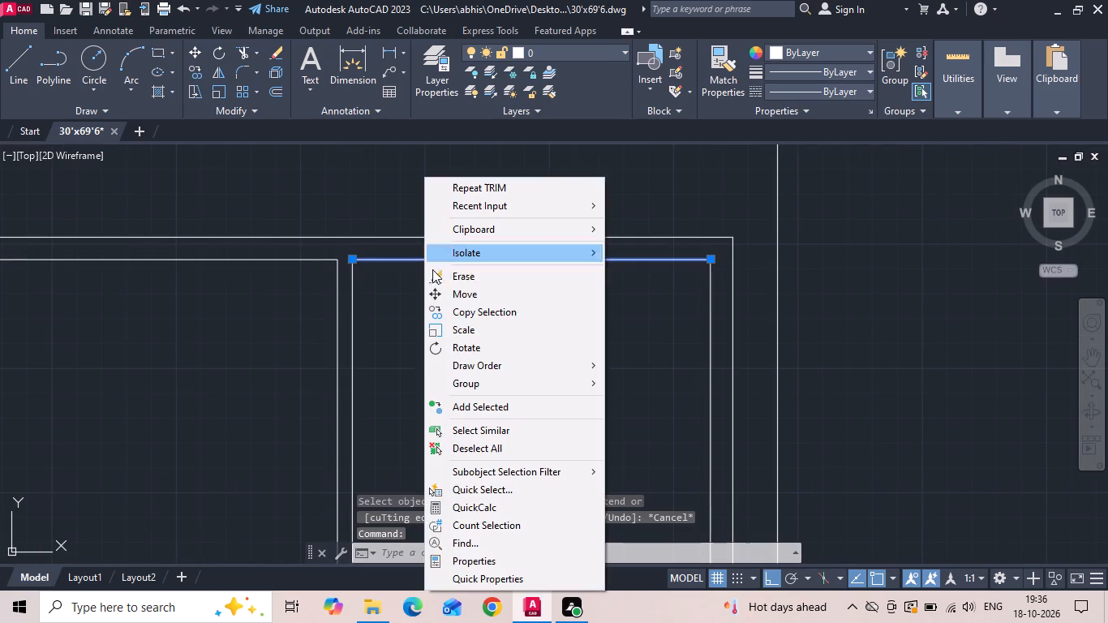
{"action": "left_click", "coordinate": [449, 308]}
{"action": "left_click_drag", "start_coordinate": [449, 364], "coordinate": [453, 403]}
{"action": "type", "text": "4'"}
{"action": "key", "text": "space"}
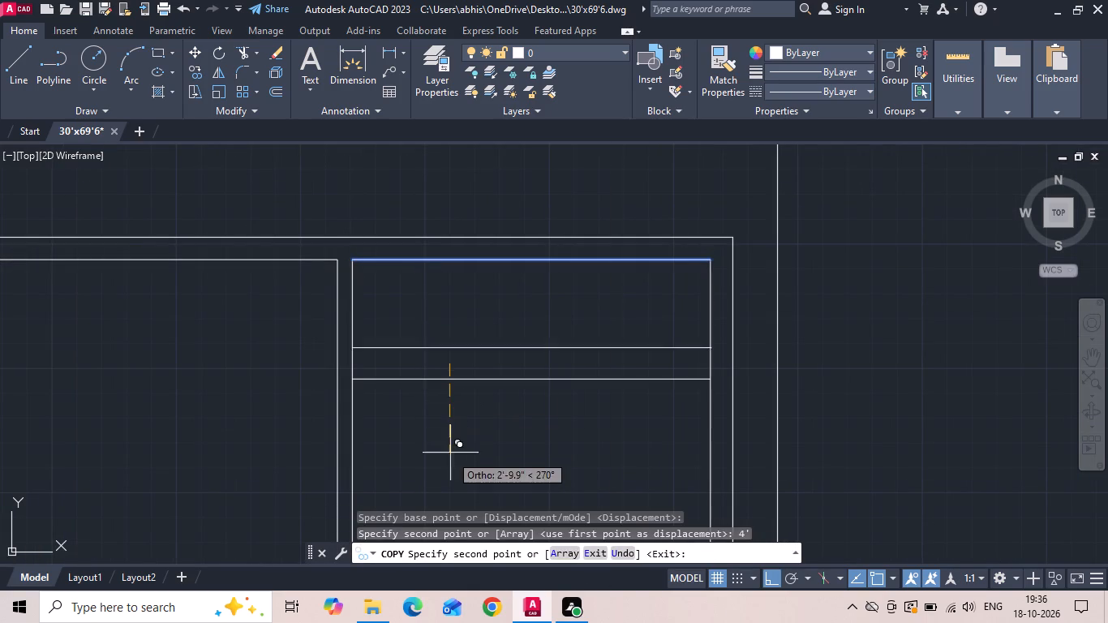
Place another copy of the rear wall's inner line at 4'6" downward to form the store partition's thickness.
{"action": "type", "text": "4'6"}
{"action": "key", "text": "space"}
{"action": "key", "text": "Escape"}
{"action": "scroll", "coordinate": [490, 384], "scroll_direction": "down", "scroll_amount": 1}
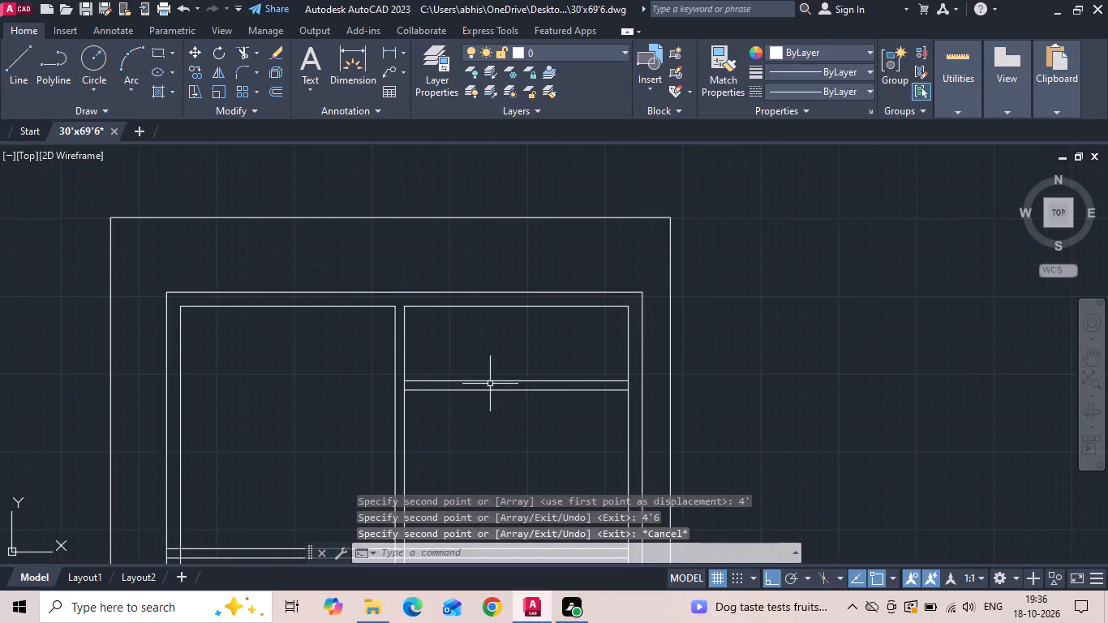
Measure the width between the vertical Bedroom 2 partition and the right wall's inner line.
{"action": "scroll", "coordinate": [552, 349], "scroll_direction": "down", "scroll_amount": 2}
{"action": "scroll", "coordinate": [97, 377], "scroll_direction": "up", "scroll_amount": 2}
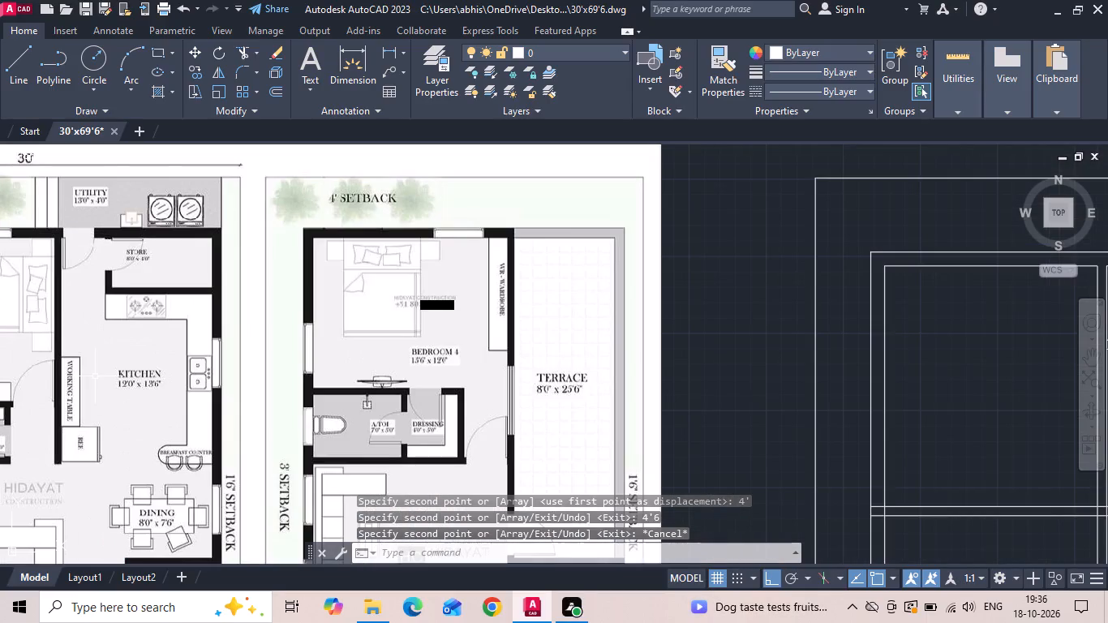
{"action": "left_click", "coordinate": [384, 54]}
{"action": "scroll", "coordinate": [154, 230], "scroll_direction": "down", "scroll_amount": 2}
{"action": "scroll", "coordinate": [474, 273], "scroll_direction": "up", "scroll_amount": 2}
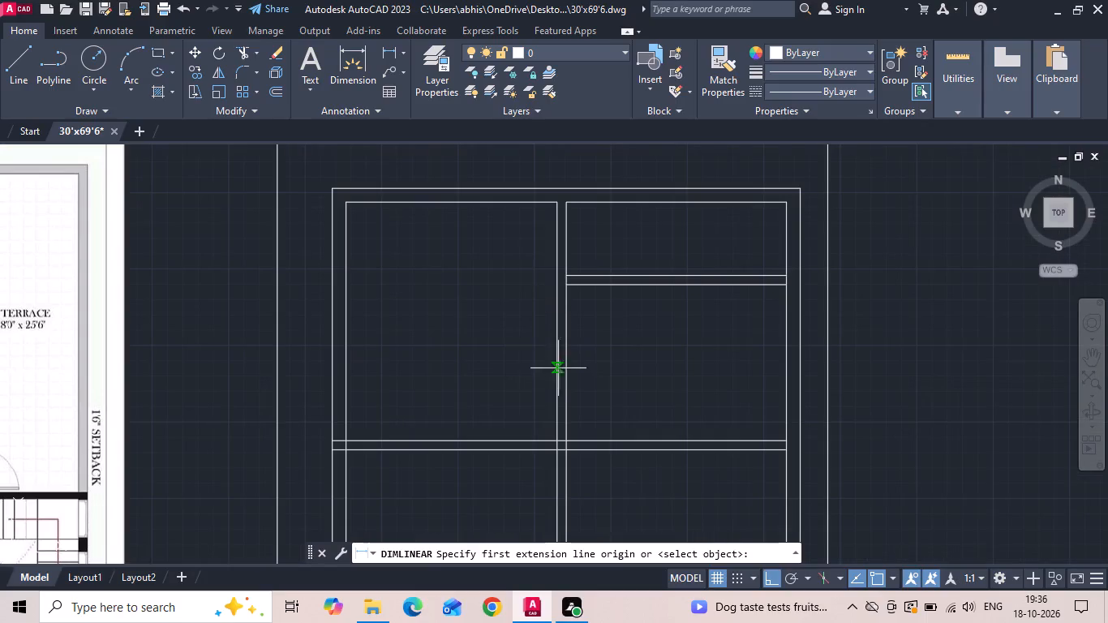
{"action": "left_click", "coordinate": [564, 376]}
{"action": "left_click", "coordinate": [787, 378]}
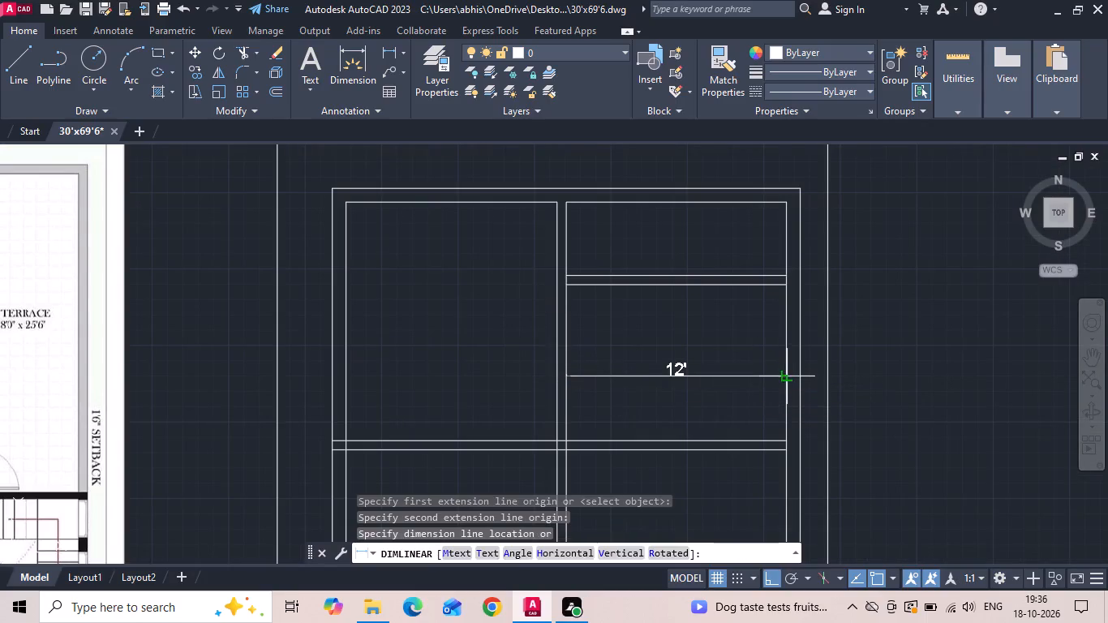
{"action": "key", "text": "Escape"}
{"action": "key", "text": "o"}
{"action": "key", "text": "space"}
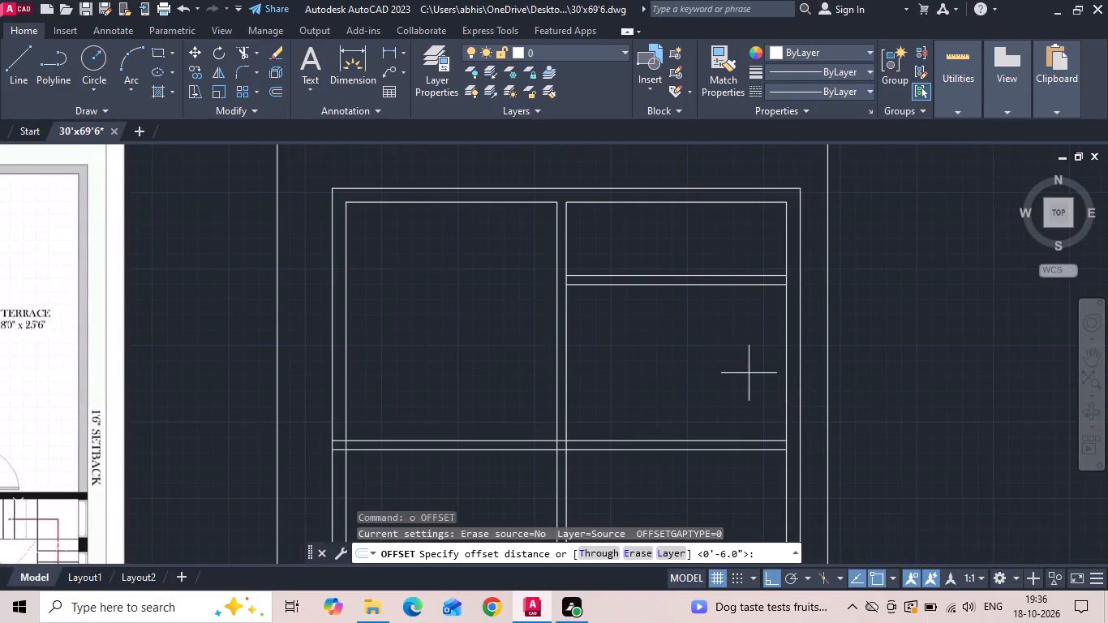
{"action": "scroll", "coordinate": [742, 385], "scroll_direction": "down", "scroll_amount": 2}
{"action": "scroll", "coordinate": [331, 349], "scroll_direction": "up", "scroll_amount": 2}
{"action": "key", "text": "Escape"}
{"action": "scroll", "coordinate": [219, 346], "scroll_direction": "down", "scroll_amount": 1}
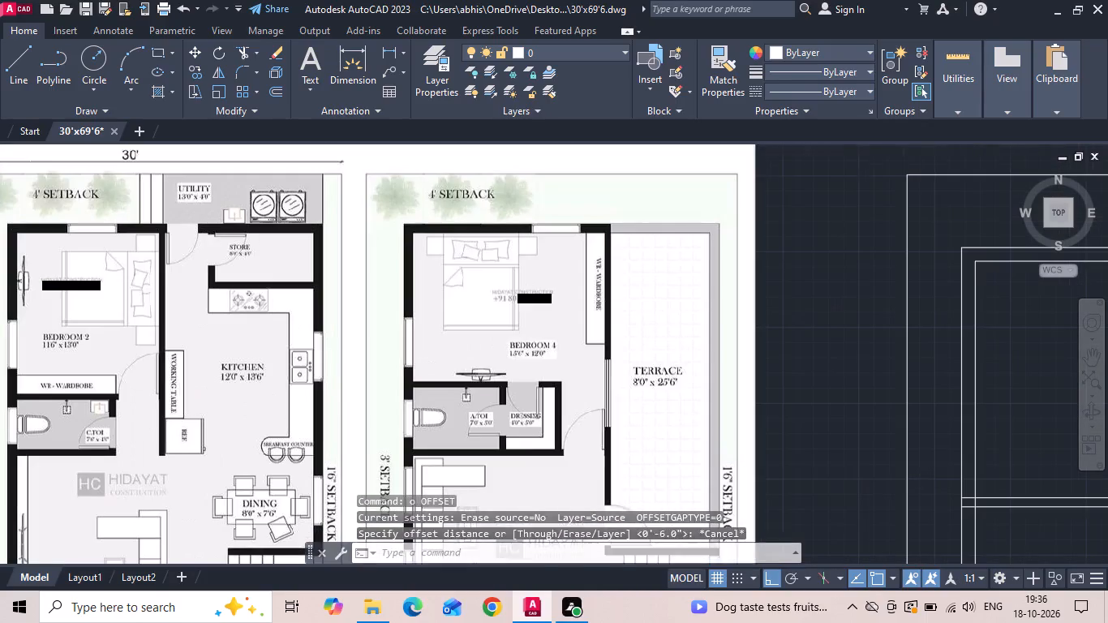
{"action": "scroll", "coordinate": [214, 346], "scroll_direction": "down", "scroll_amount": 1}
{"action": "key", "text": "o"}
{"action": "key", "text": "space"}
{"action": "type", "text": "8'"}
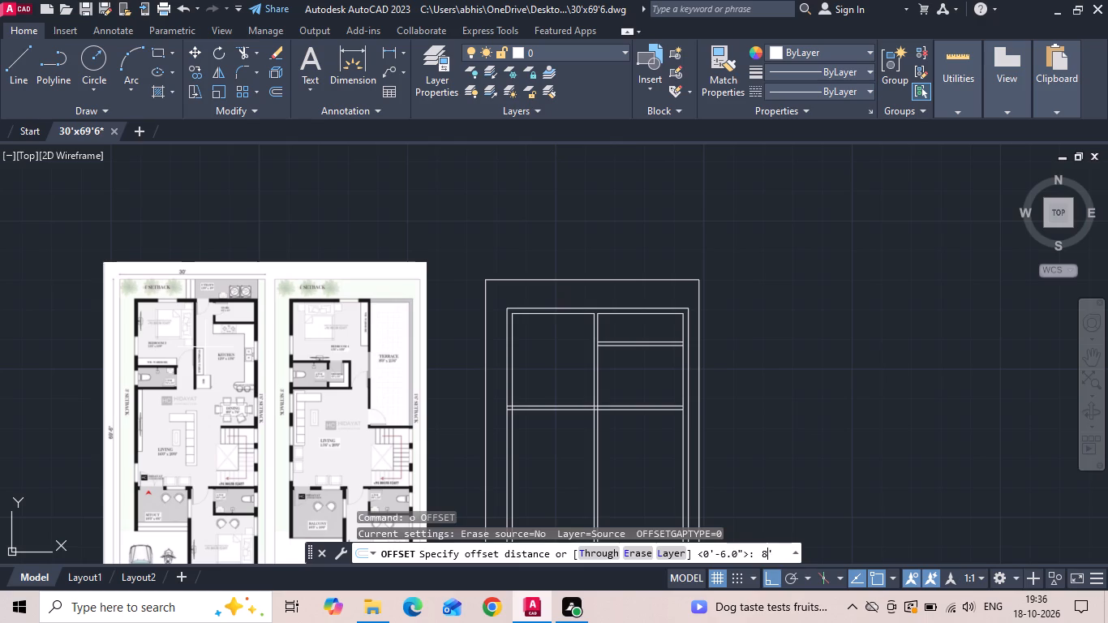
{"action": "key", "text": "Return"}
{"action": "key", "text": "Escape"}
Trim the right wall's inner line between the two horizontal store partition lines.
{"action": "type", "text": "tr"}
{"action": "key", "text": "space"}
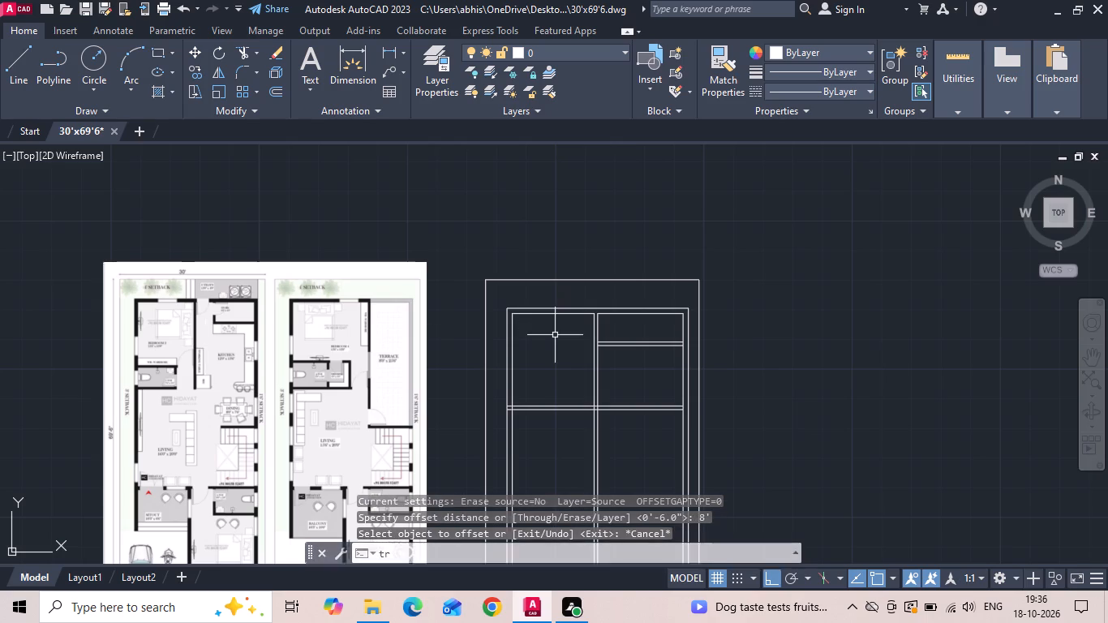
{"action": "key", "text": "space"}
{"action": "scroll", "coordinate": [719, 350], "scroll_direction": "up", "scroll_amount": 4}
{"action": "left_click", "coordinate": [539, 314]}
{"action": "scroll", "coordinate": [533, 348], "scroll_direction": "down", "scroll_amount": 1}
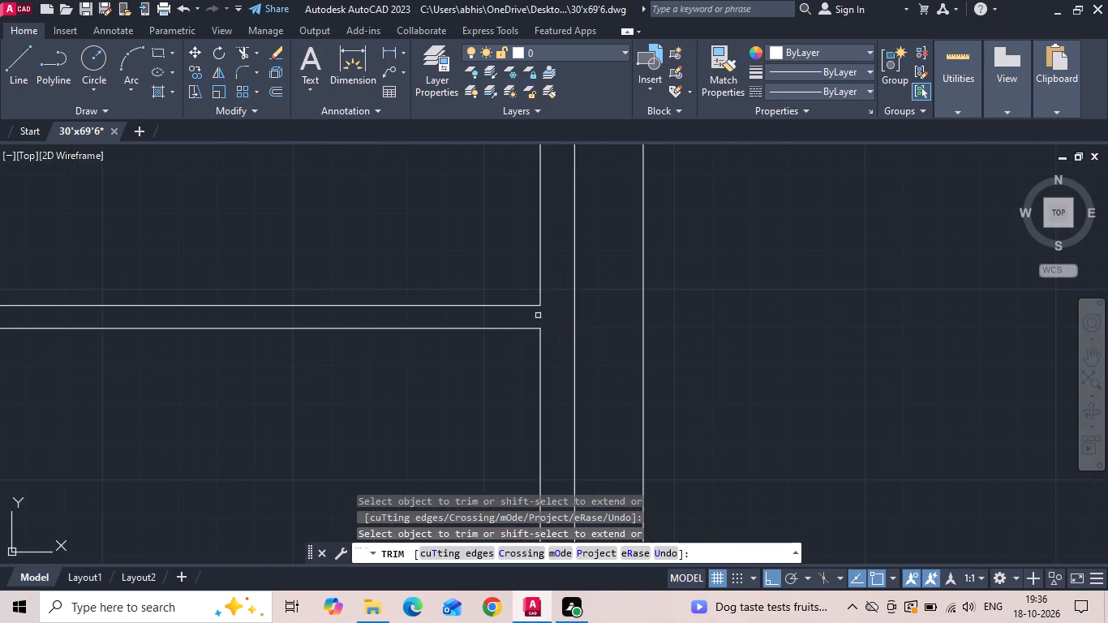
{"action": "scroll", "coordinate": [535, 341], "scroll_direction": "down", "scroll_amount": 1}
{"action": "key", "text": "Escape"}
Copy the right wall's inner line beside the store 8' to the left to mark the store's width.
{"action": "left_click", "coordinate": [536, 288]}
{"action": "right_click", "coordinate": [537, 288]}
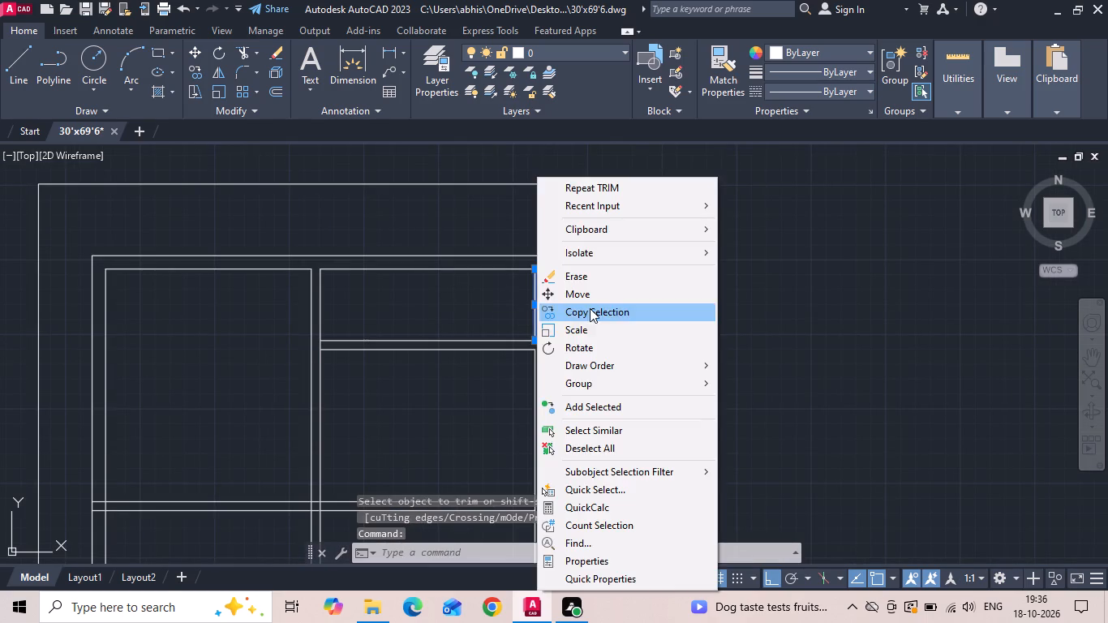
{"action": "left_click", "coordinate": [590, 308]}
{"action": "left_click_drag", "start_coordinate": [728, 324], "coordinate": [586, 321]}
{"action": "type", "text": "8'"}
{"action": "key", "text": "Return"}
{"action": "key", "text": "Escape"}
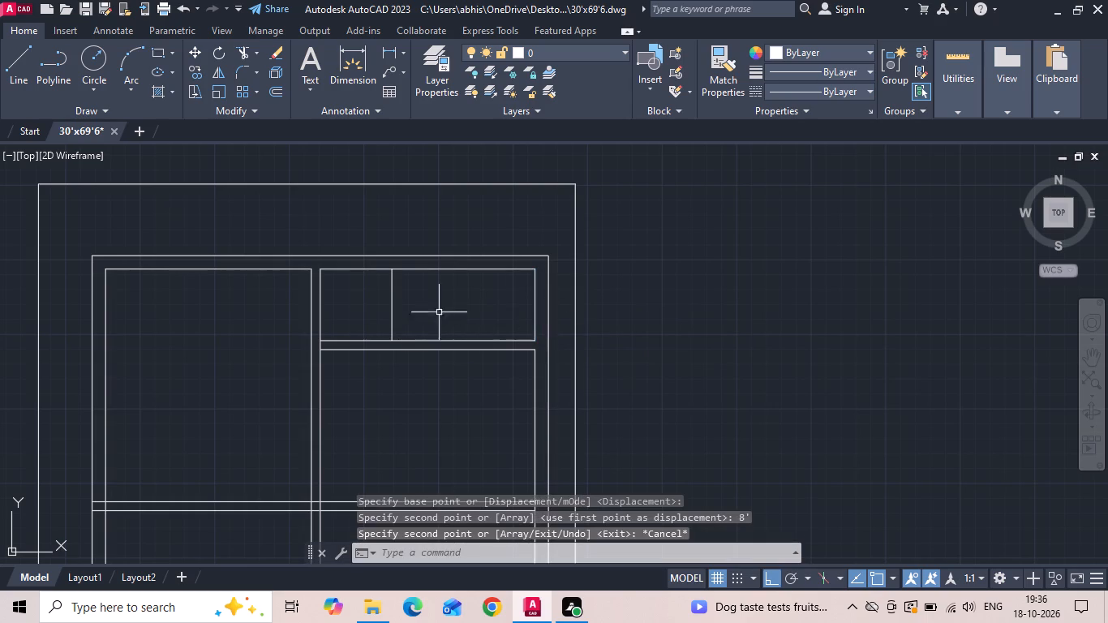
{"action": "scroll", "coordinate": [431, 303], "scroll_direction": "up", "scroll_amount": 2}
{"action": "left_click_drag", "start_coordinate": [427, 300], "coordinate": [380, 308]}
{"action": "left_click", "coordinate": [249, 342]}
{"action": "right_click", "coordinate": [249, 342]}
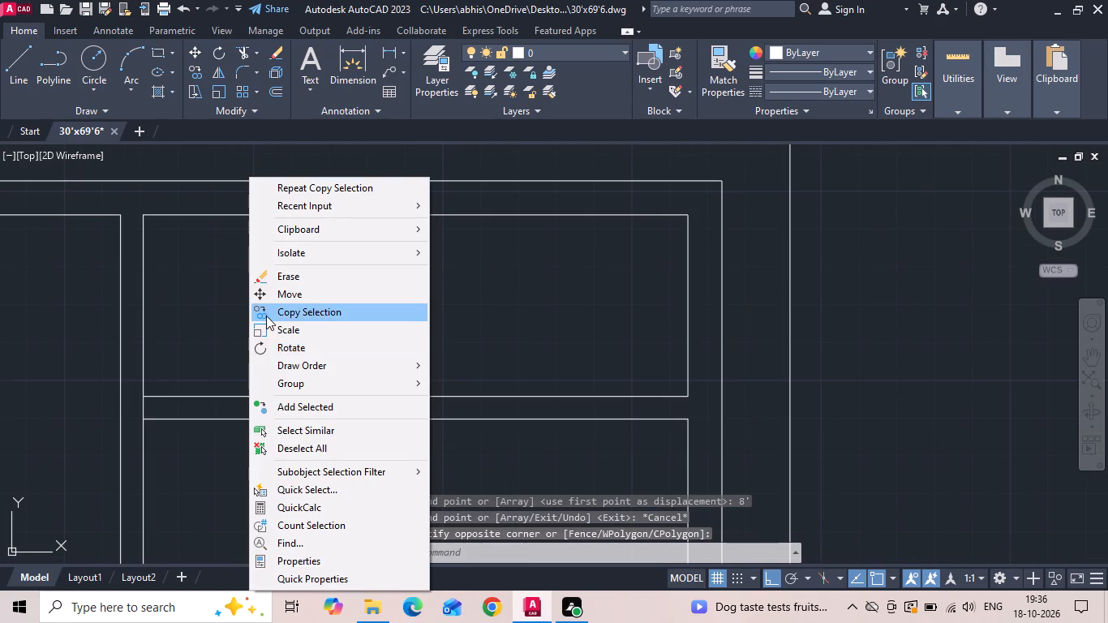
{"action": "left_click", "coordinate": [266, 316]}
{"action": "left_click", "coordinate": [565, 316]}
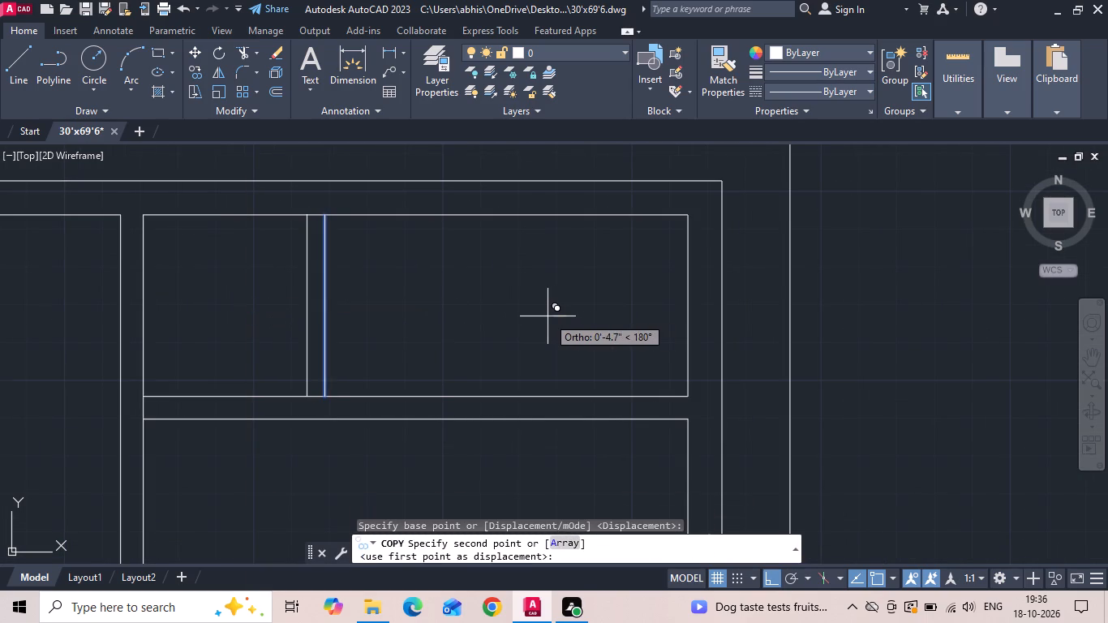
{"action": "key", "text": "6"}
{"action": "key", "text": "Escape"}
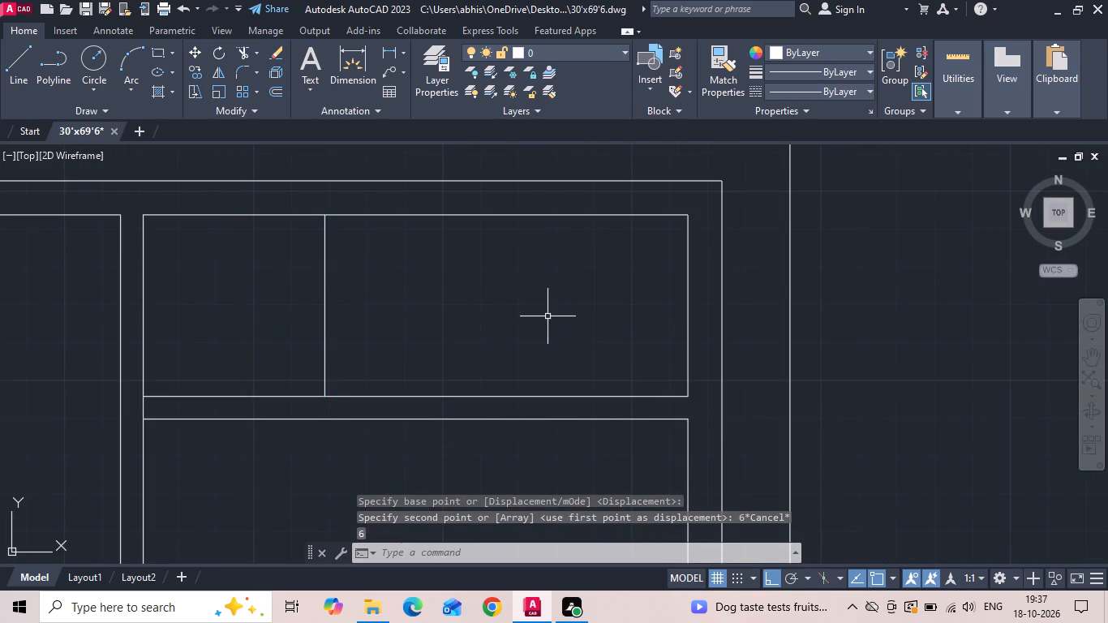
Offset the store width line 6" to the left to form the store side wall's thickness.
{"action": "type", "text": "o"}
{"action": "key", "text": "space"}
{"action": "type", "text": "6"}
{"action": "key", "text": "space"}
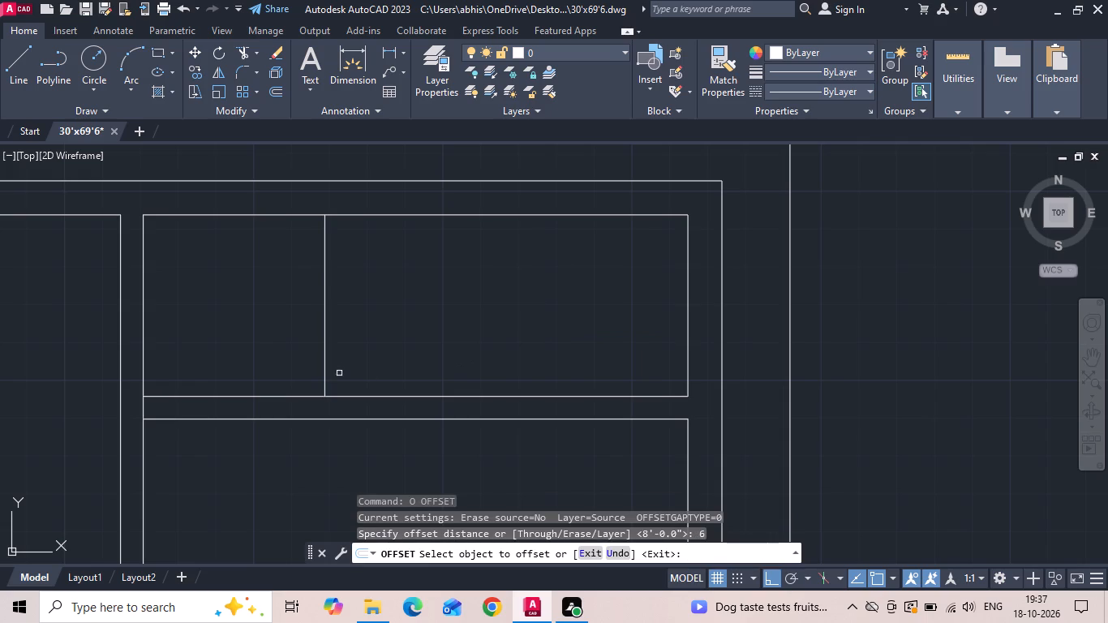
{"action": "left_click", "coordinate": [327, 360]}
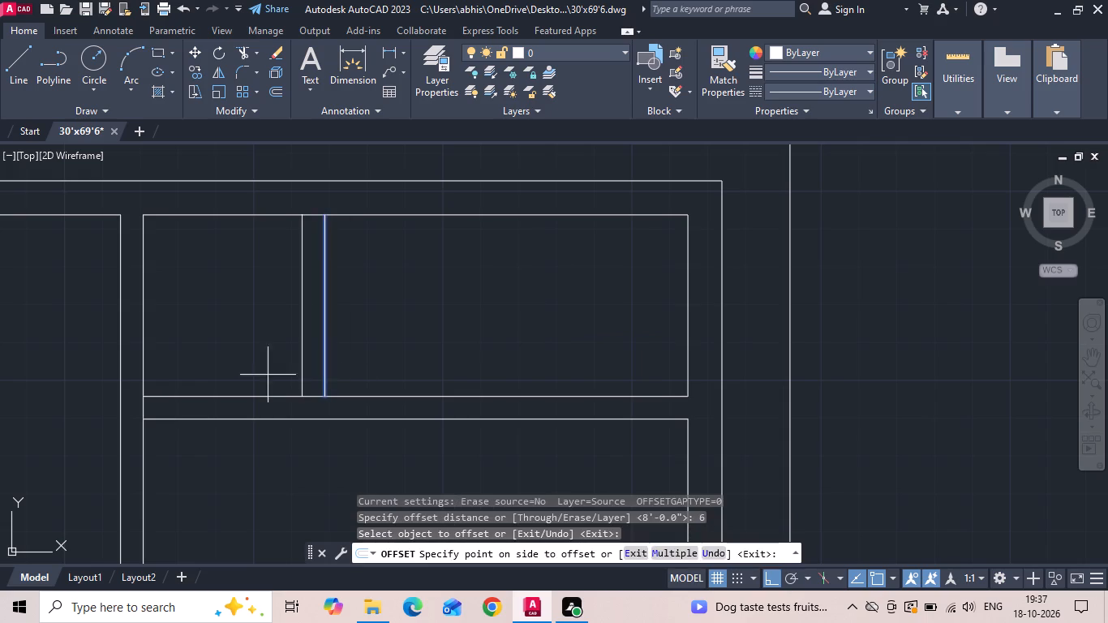
{"action": "left_click", "coordinate": [251, 378]}
{"action": "key", "text": "Escape"}
Extend the store side wall's left line down to the lower horizontal partition line.
{"action": "type", "text": "ex"}
{"action": "key", "text": "space"}
{"action": "left_click", "coordinate": [300, 380]}
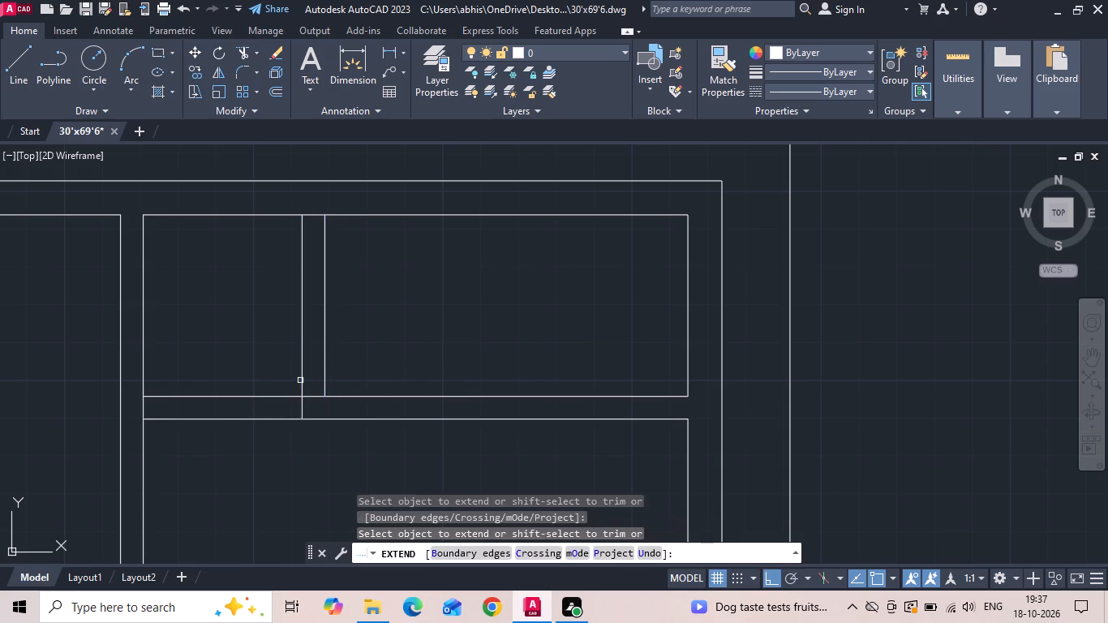
{"action": "scroll", "coordinate": [507, 362], "scroll_direction": "down", "scroll_amount": 4}
{"action": "key", "text": "Escape"}
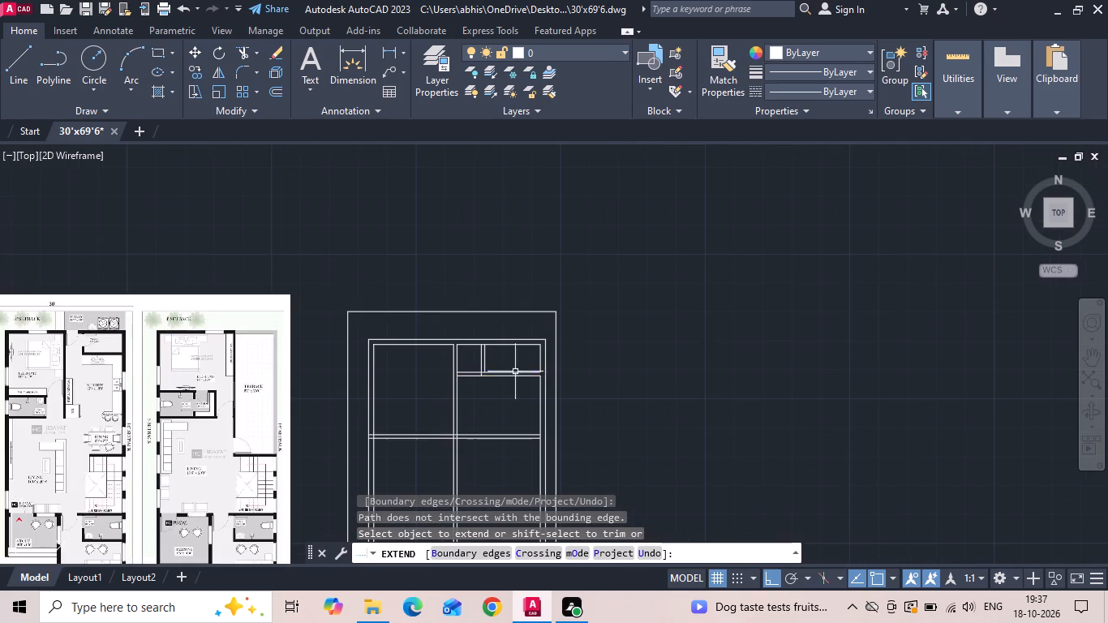
Extend the right line of the vertical Bedroom 2 partition up to the rear wall's outer line.
{"action": "scroll", "coordinate": [477, 375], "scroll_direction": "up", "scroll_amount": 4}
{"action": "type", "text": "ex"}
{"action": "key", "text": "space"}
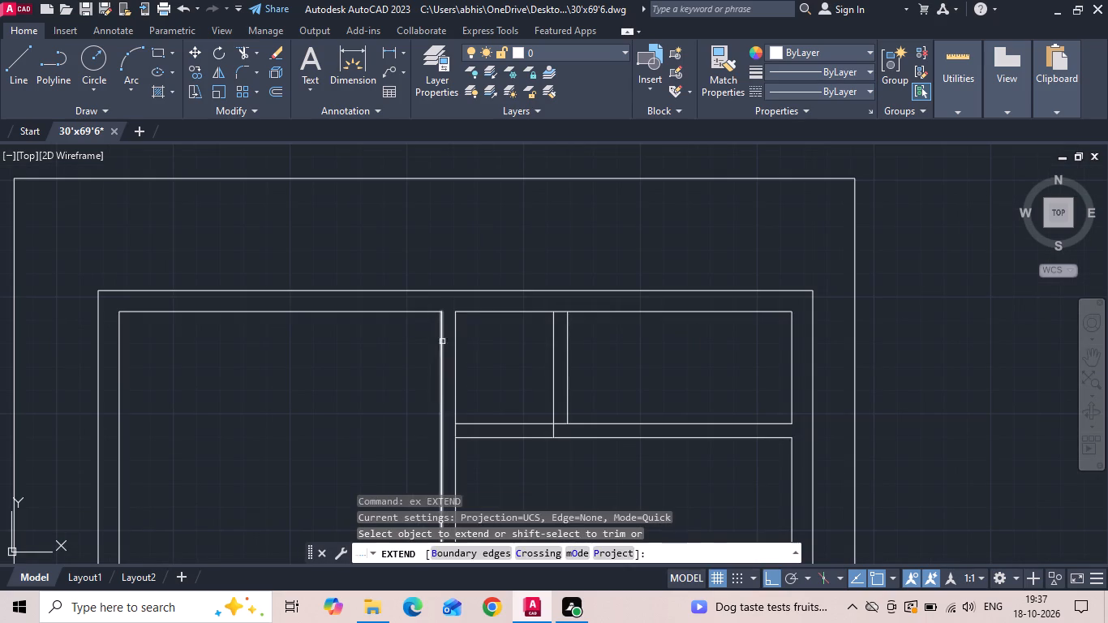
{"action": "left_click", "coordinate": [453, 350]}
{"action": "key", "text": "Escape"}
{"action": "key", "text": "o"}
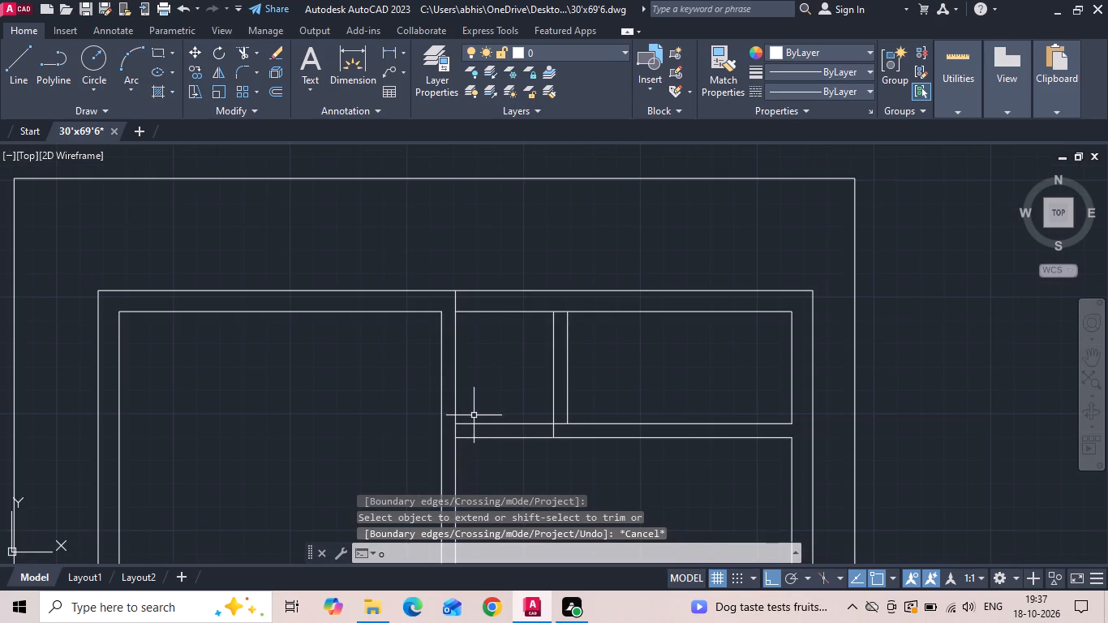
{"action": "key", "text": "Escape"}
Trim both horizontal store partition lines between the Bedroom 2 partition and the store's side wall.
{"action": "type", "text": "tr"}
{"action": "key", "text": "space"}
{"action": "left_click_drag", "start_coordinate": [499, 365], "coordinate": [505, 464]}
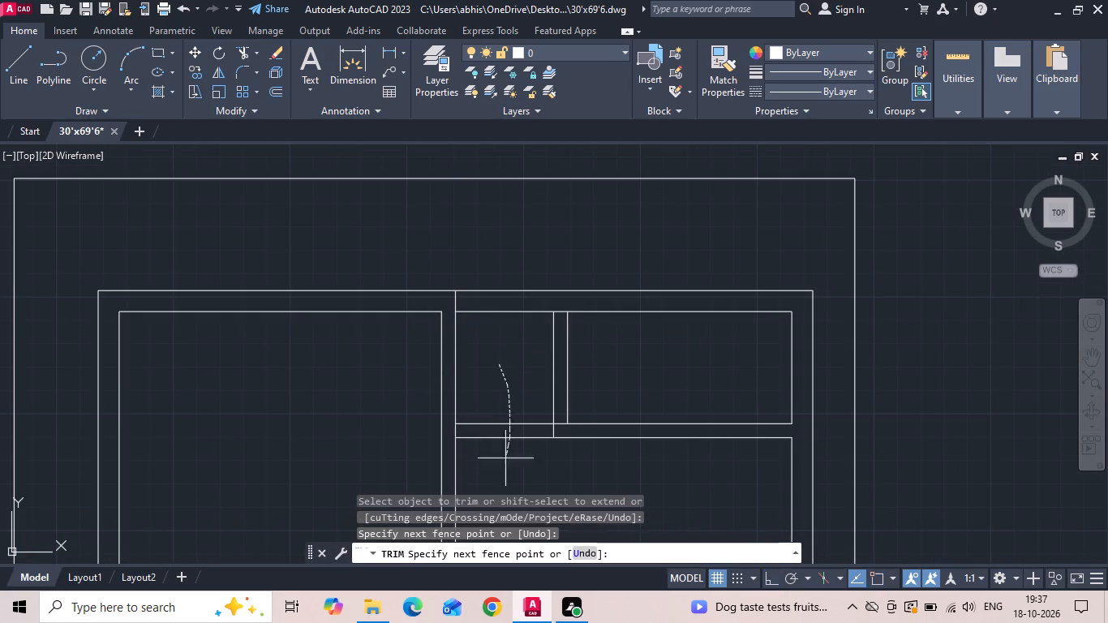
{"action": "left_click_drag", "start_coordinate": [505, 464], "coordinate": [505, 465]}
{"action": "scroll", "coordinate": [562, 425], "scroll_direction": "up", "scroll_amount": 1}
{"action": "scroll", "coordinate": [630, 359], "scroll_direction": "down", "scroll_amount": 4}
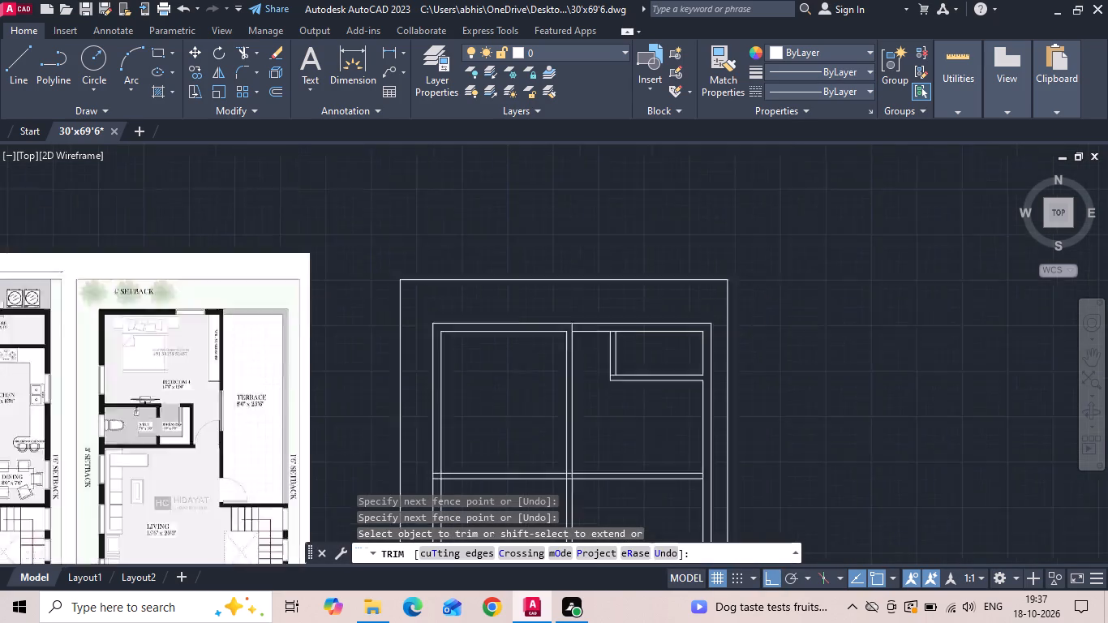
{"action": "scroll", "coordinate": [572, 357], "scroll_direction": "up", "scroll_amount": 2}
{"action": "key", "text": "Escape"}
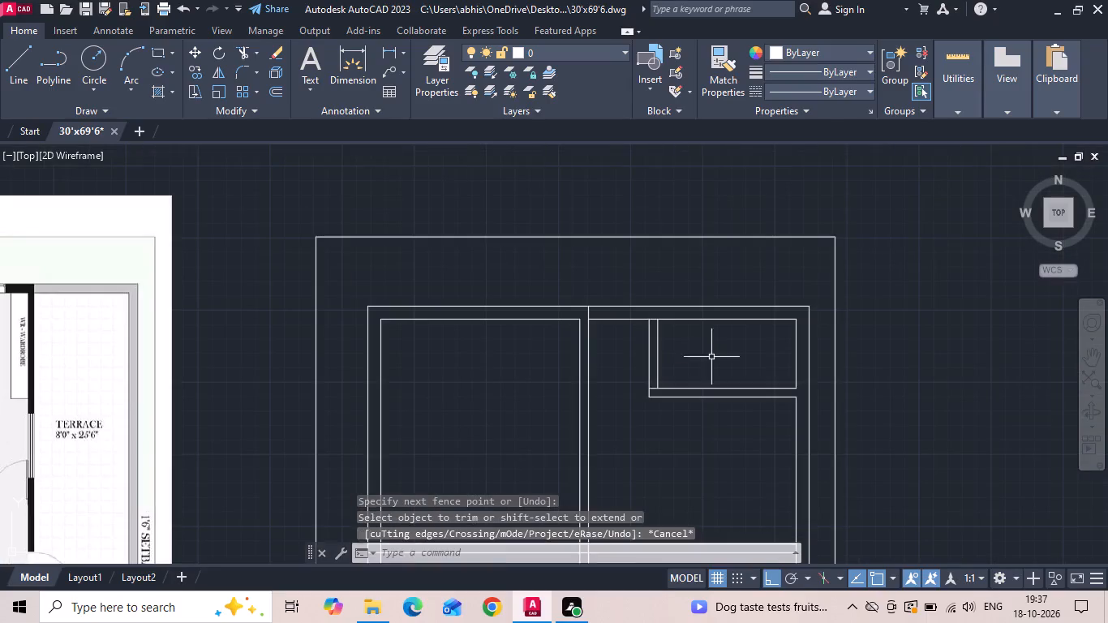
Offset the Bedroom 2 partition's right line 2'6" rightward and the rear wall's inner line 2'6" downward to mark the two door openings.
{"action": "scroll", "coordinate": [711, 357], "scroll_direction": "down", "scroll_amount": 1}
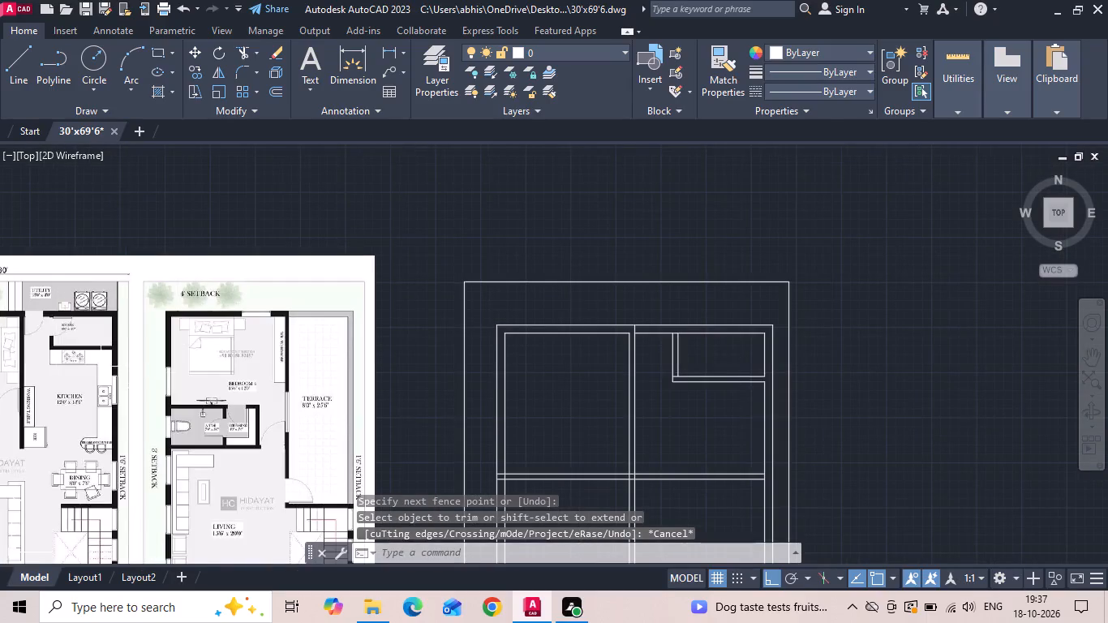
{"action": "scroll", "coordinate": [105, 363], "scroll_direction": "up", "scroll_amount": 1}
{"action": "middle_click_drag", "start_coordinate": [41, 359], "coordinate": [321, 367]}
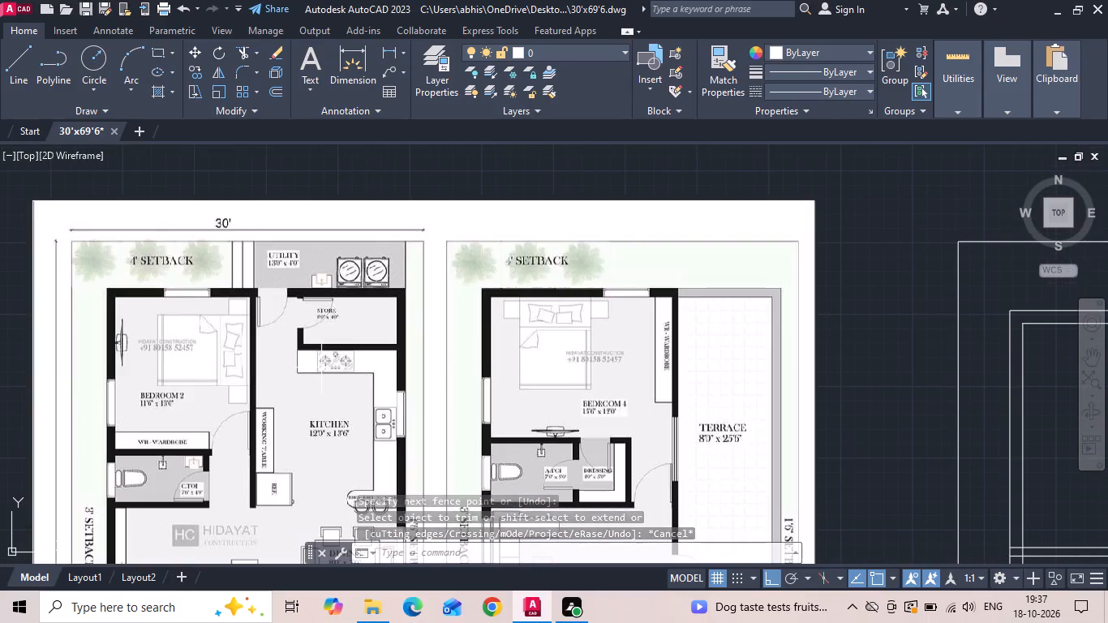
{"action": "scroll", "coordinate": [147, 350], "scroll_direction": "down", "scroll_amount": 1}
{"action": "scroll", "coordinate": [941, 348], "scroll_direction": "up", "scroll_amount": 2}
{"action": "middle_click_drag", "start_coordinate": [814, 346], "coordinate": [649, 346]}
{"action": "type", "text": "o 2'6"}
{"action": "key", "text": "space"}
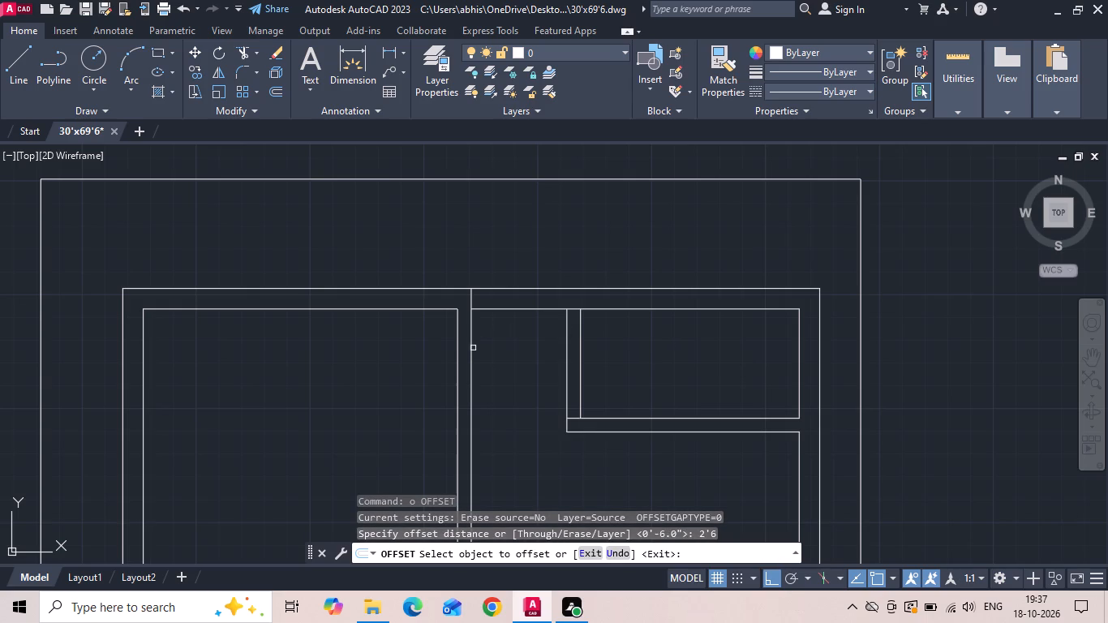
{"action": "left_click", "coordinate": [473, 348]}
{"action": "left_click", "coordinate": [505, 346]}
{"action": "left_click", "coordinate": [618, 310]}
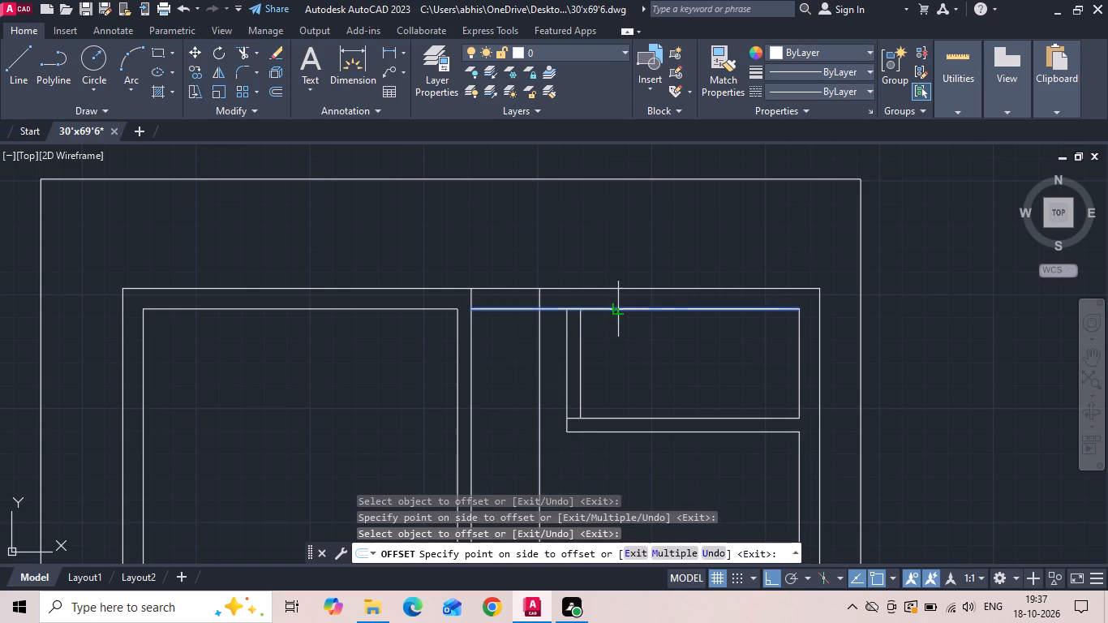
{"action": "left_click", "coordinate": [613, 361]}
{"action": "key", "text": "Escape"}
Trim the rear wall and store side wall at the marked door openings, clearing the leftover guide lines and the line inside the store corner.
{"action": "type", "text": "tr"}
{"action": "key", "text": "space"}
{"action": "key", "text": "space"}
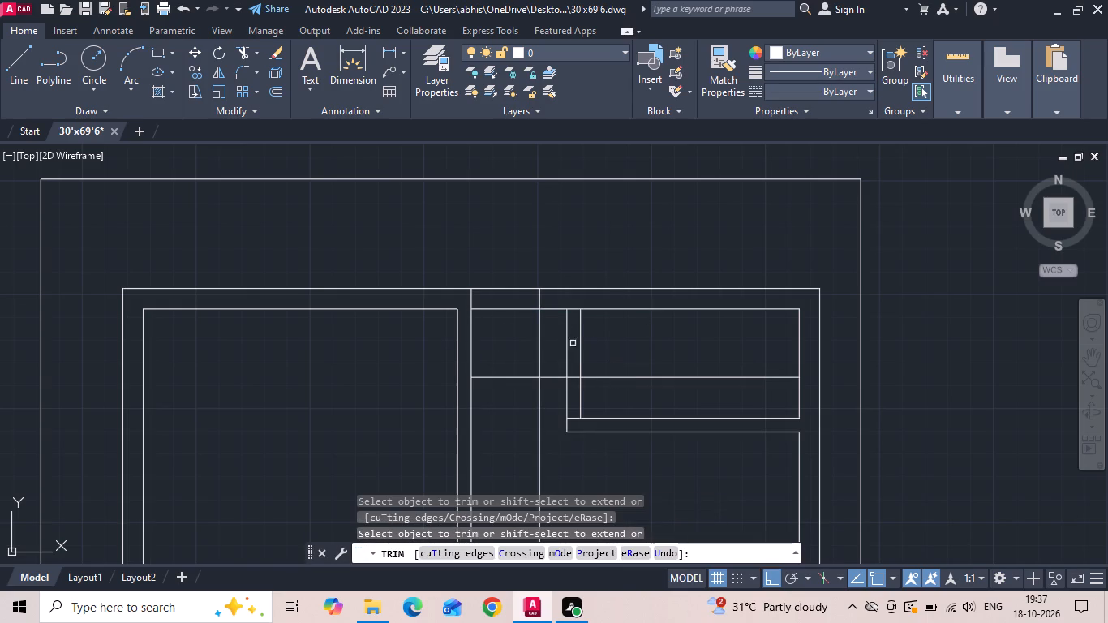
{"action": "left_click_drag", "start_coordinate": [514, 265], "coordinate": [522, 389]}
{"action": "left_click_drag", "start_coordinate": [560, 344], "coordinate": [637, 353]}
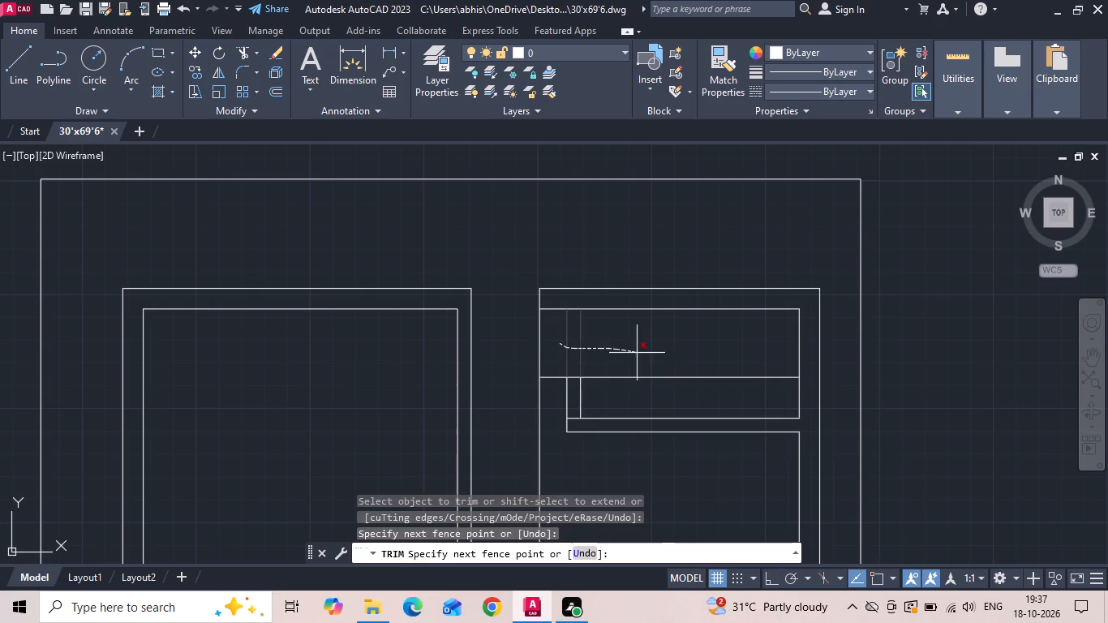
{"action": "left_click_drag", "start_coordinate": [637, 353], "coordinate": [631, 389]}
{"action": "left_click", "coordinate": [561, 380]}
{"action": "left_click", "coordinate": [539, 367]}
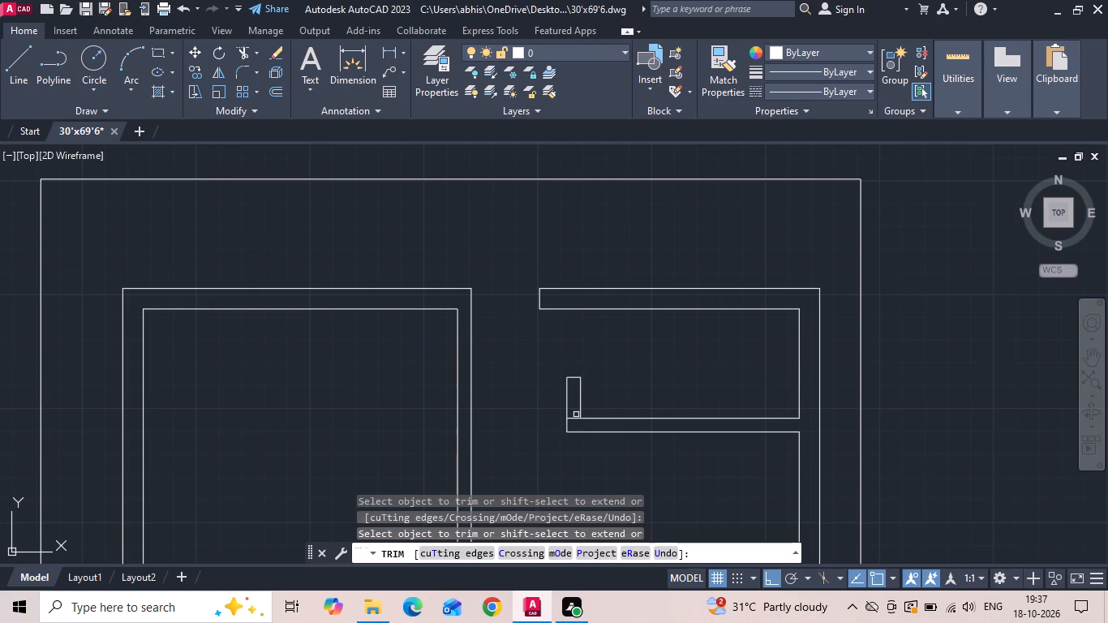
{"action": "left_click", "coordinate": [578, 419]}
{"action": "key", "text": "Escape"}
Save the drawing.
{"action": "key", "text": "ctrl+s"}
{"action": "scroll", "coordinate": [522, 365], "scroll_direction": "down", "scroll_amount": 1}
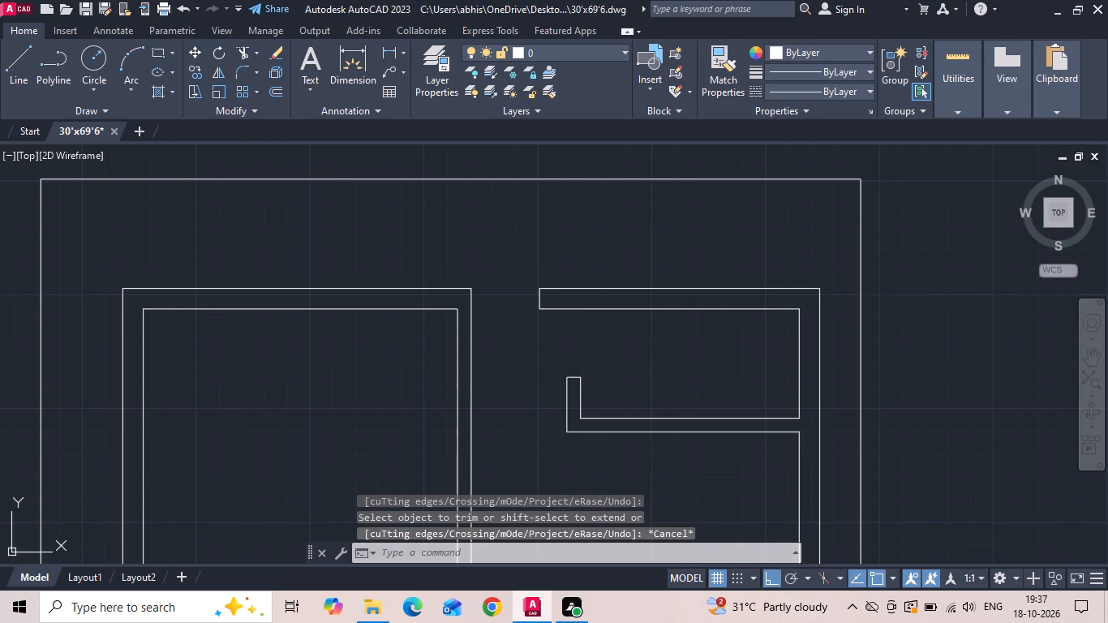
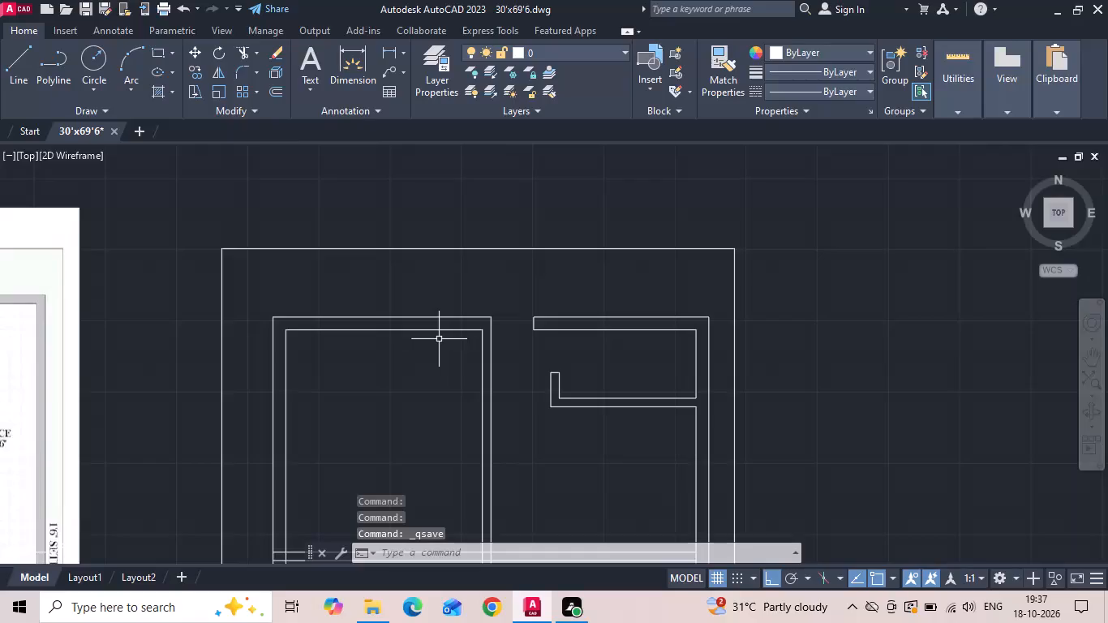
Examine the reference plan's Bedroom 2, common toilet, store and kitchen layout for their labelled sizes and door positions.
{"action": "scroll", "coordinate": [467, 172], "scroll_direction": "down", "scroll_amount": 2}
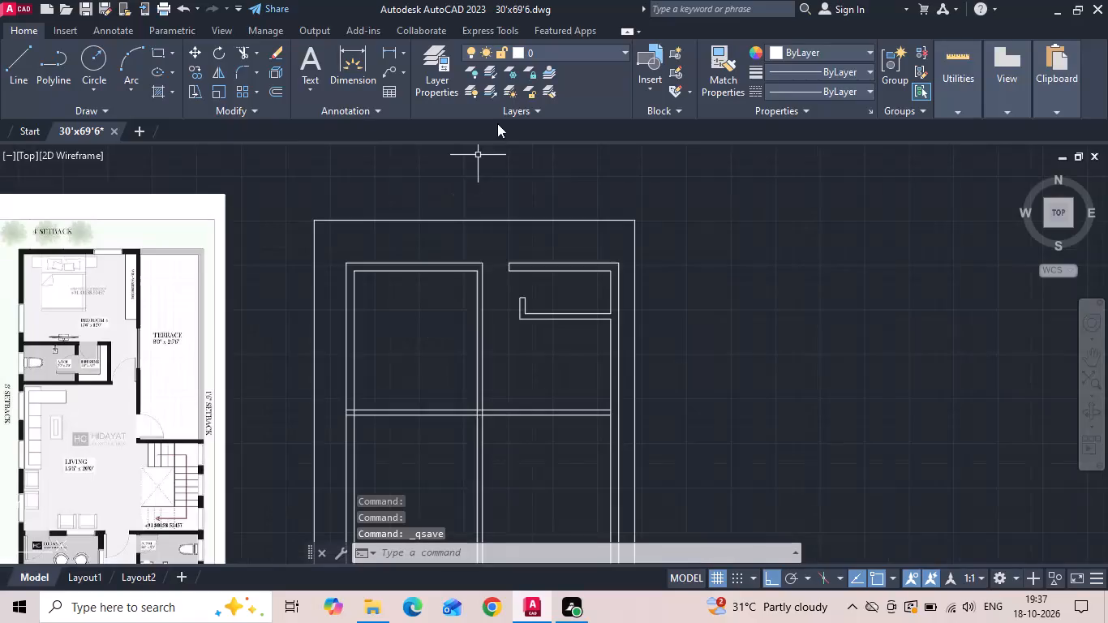
{"action": "scroll", "coordinate": [87, 354], "scroll_direction": "up", "scroll_amount": 1}
{"action": "middle_click_drag", "start_coordinate": [122, 359], "coordinate": [792, 352]}
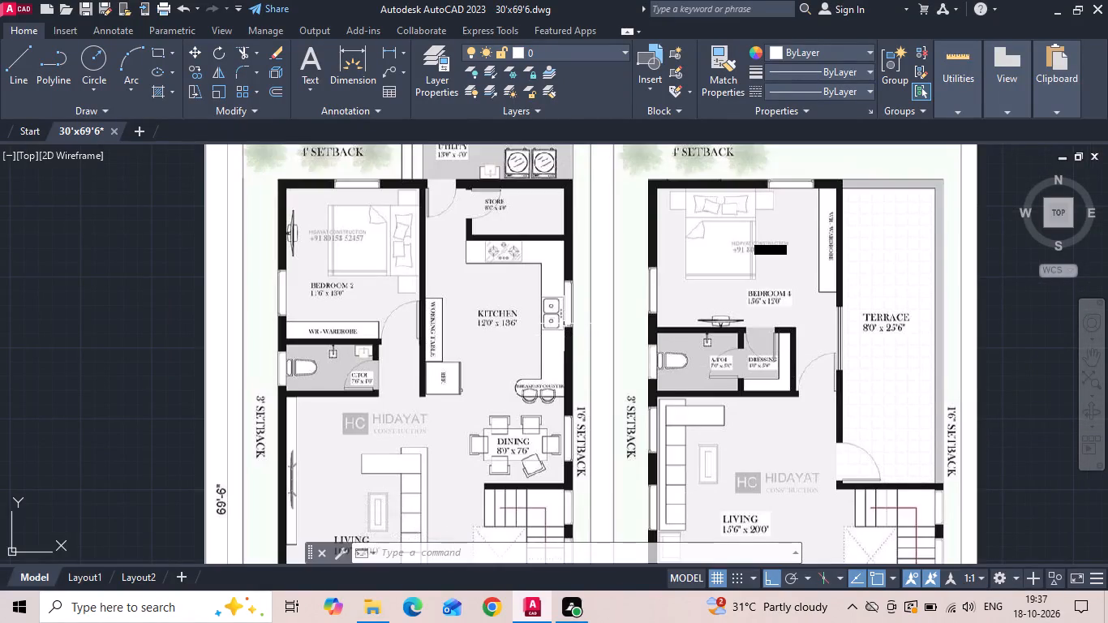
{"action": "scroll", "coordinate": [350, 295], "scroll_direction": "up", "scroll_amount": 1}
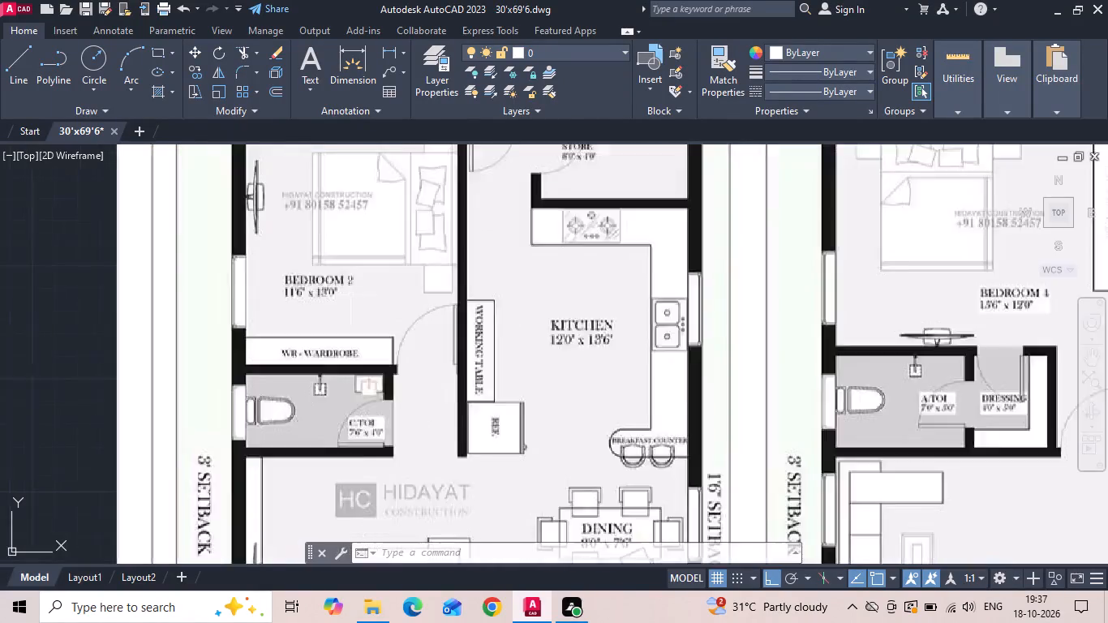
{"action": "scroll", "coordinate": [350, 295], "scroll_direction": "up", "scroll_amount": 1}
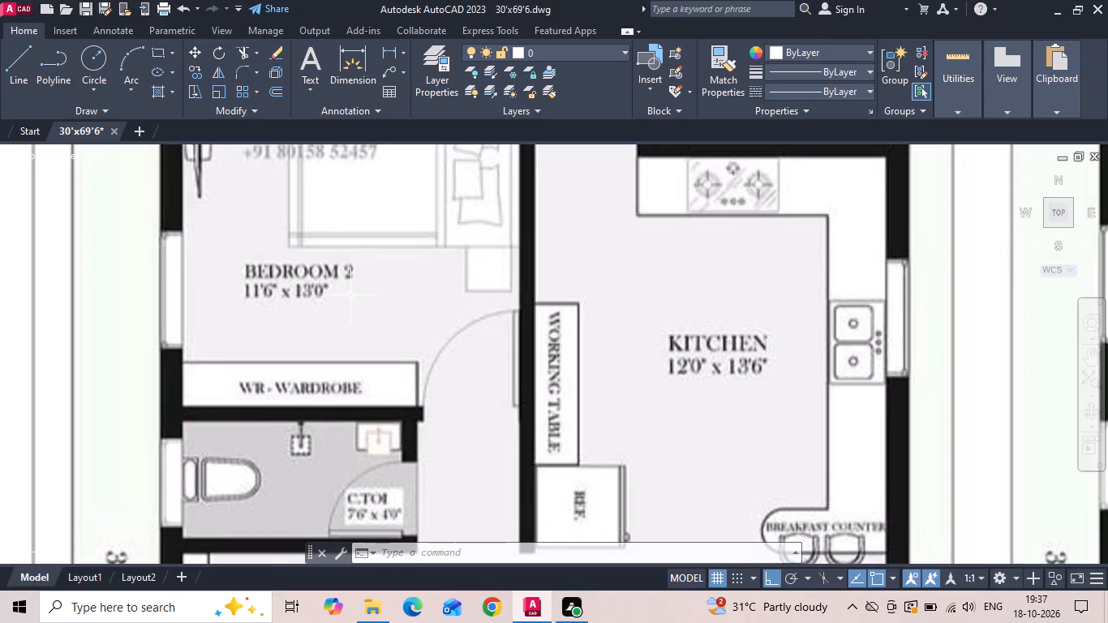
{"action": "scroll", "coordinate": [338, 294], "scroll_direction": "down", "scroll_amount": 1}
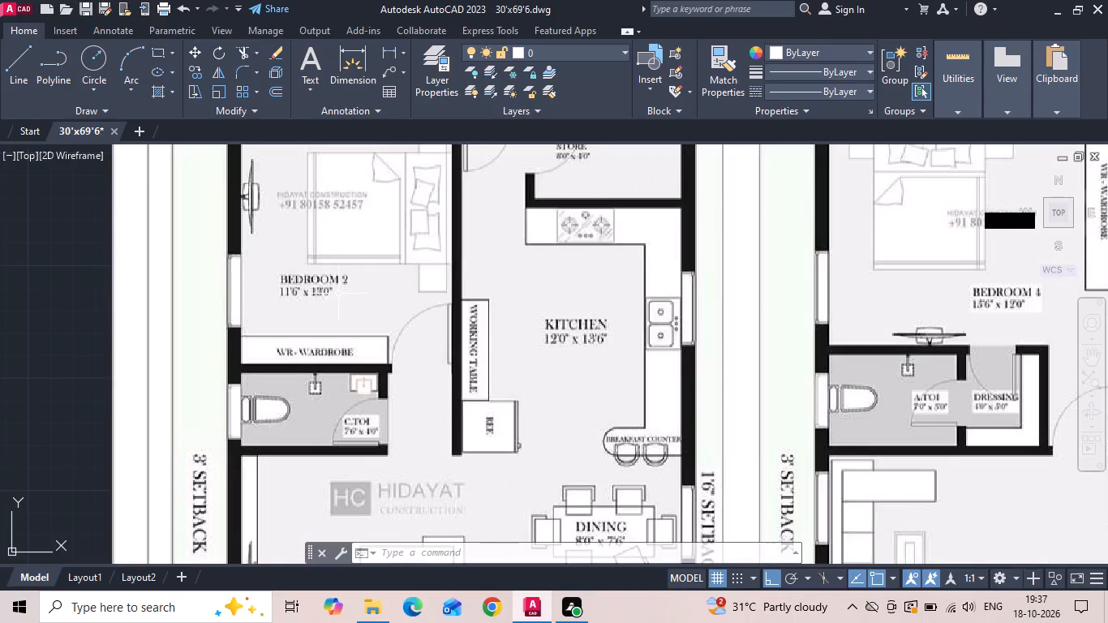
{"action": "scroll", "coordinate": [350, 419], "scroll_direction": "up", "scroll_amount": 3}
{"action": "scroll", "coordinate": [350, 419], "scroll_direction": "down", "scroll_amount": 1}
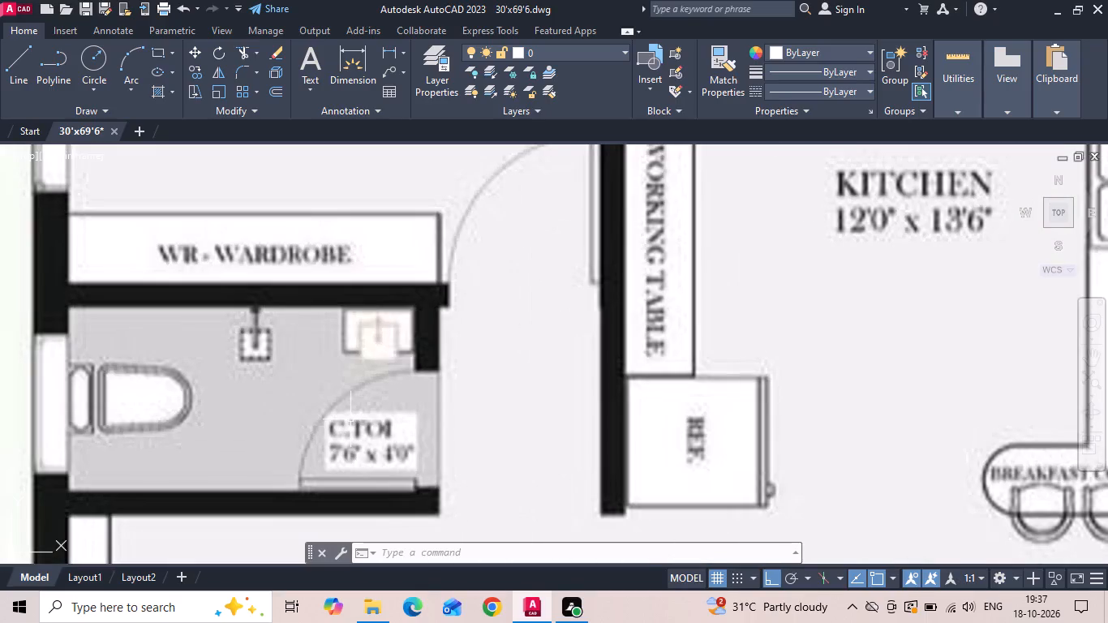
{"action": "scroll", "coordinate": [337, 424], "scroll_direction": "down", "scroll_amount": 3}
{"action": "scroll", "coordinate": [489, 279], "scroll_direction": "up", "scroll_amount": 2}
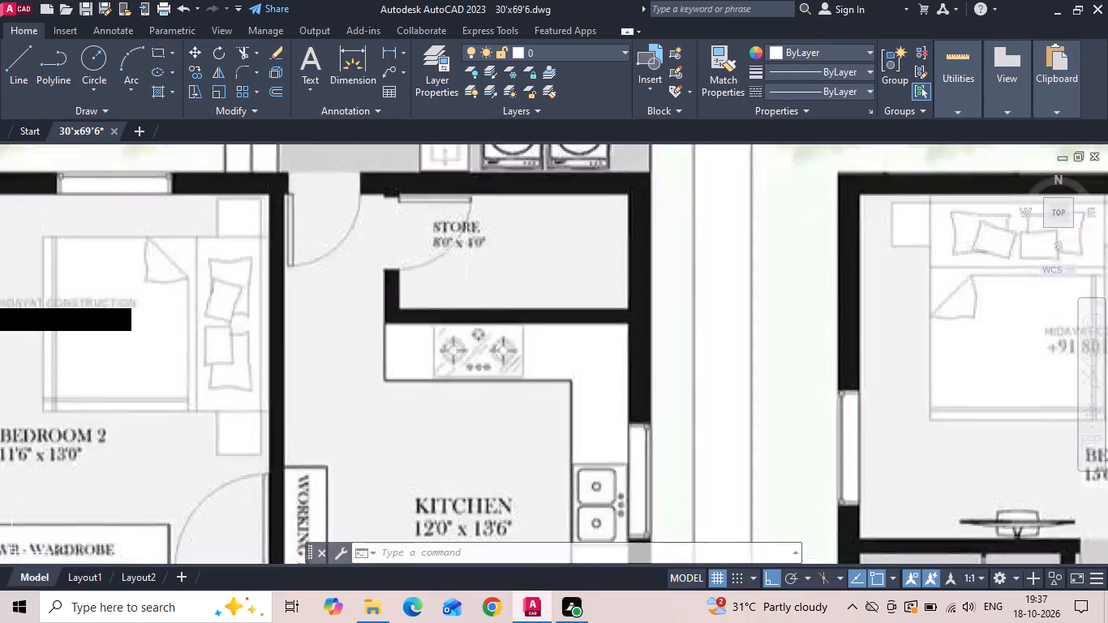
{"action": "scroll", "coordinate": [466, 251], "scroll_direction": "up", "scroll_amount": 1}
{"action": "scroll", "coordinate": [422, 248], "scroll_direction": "down", "scroll_amount": 3}
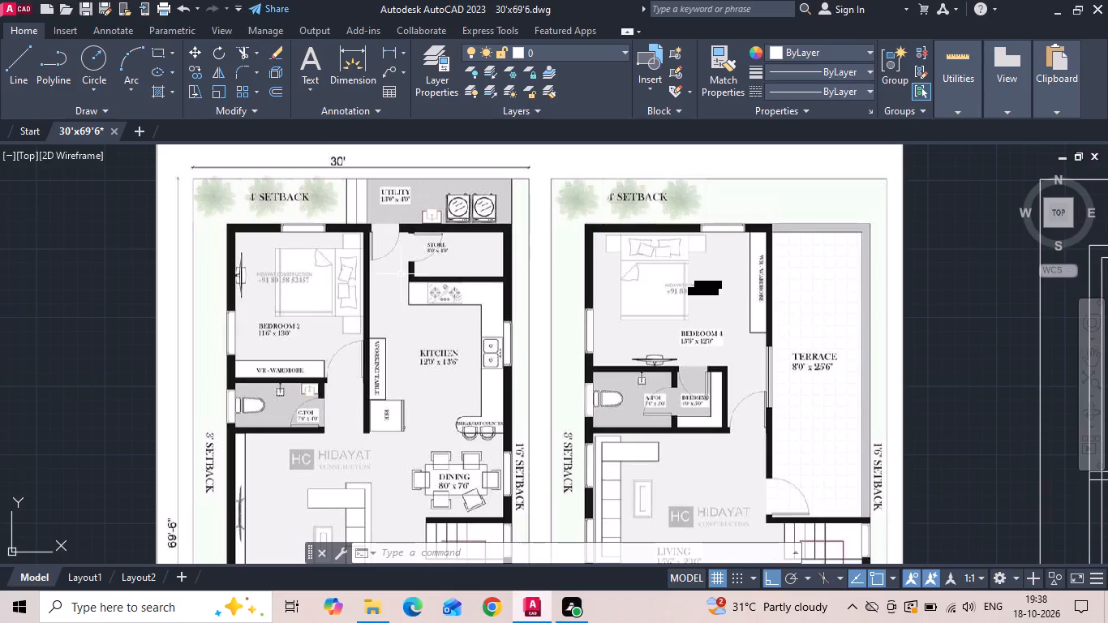
Save the drawing.
{"action": "key", "text": "ctrl+s"}
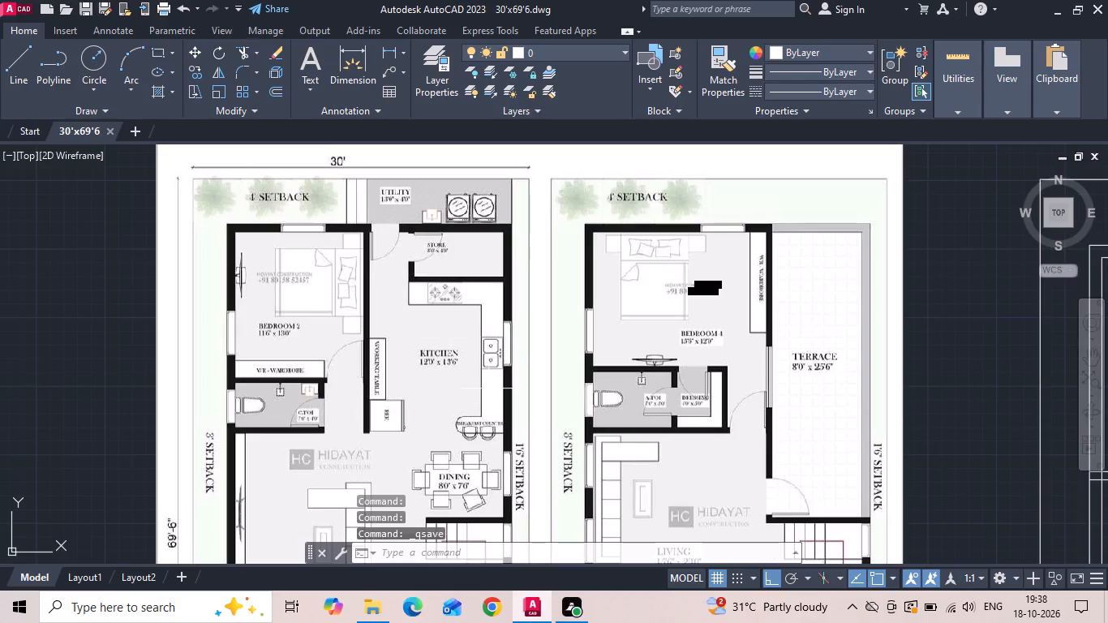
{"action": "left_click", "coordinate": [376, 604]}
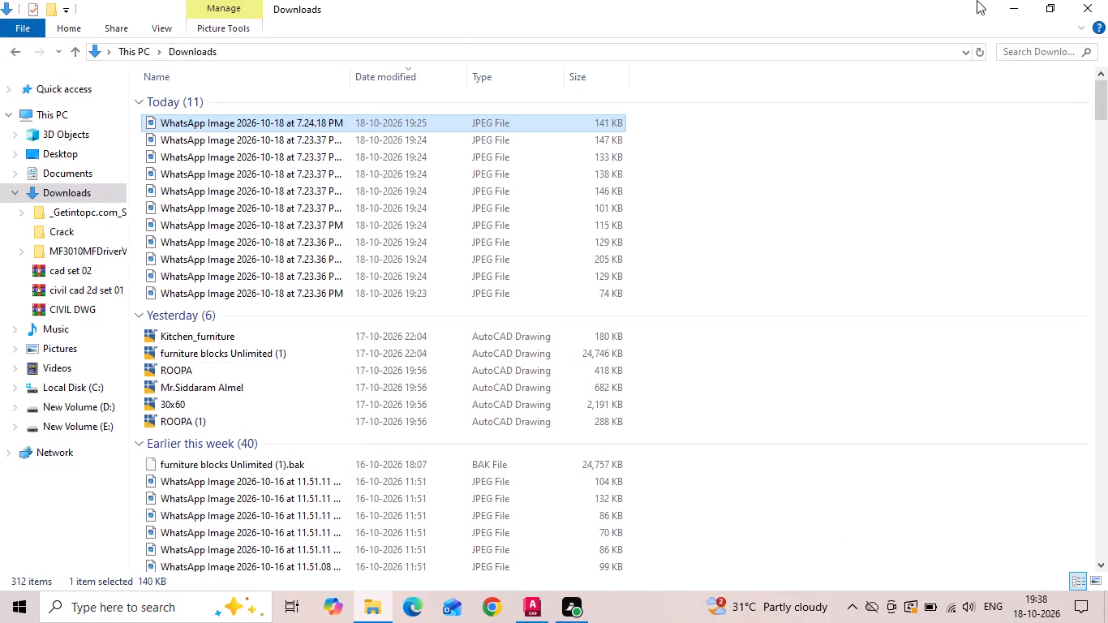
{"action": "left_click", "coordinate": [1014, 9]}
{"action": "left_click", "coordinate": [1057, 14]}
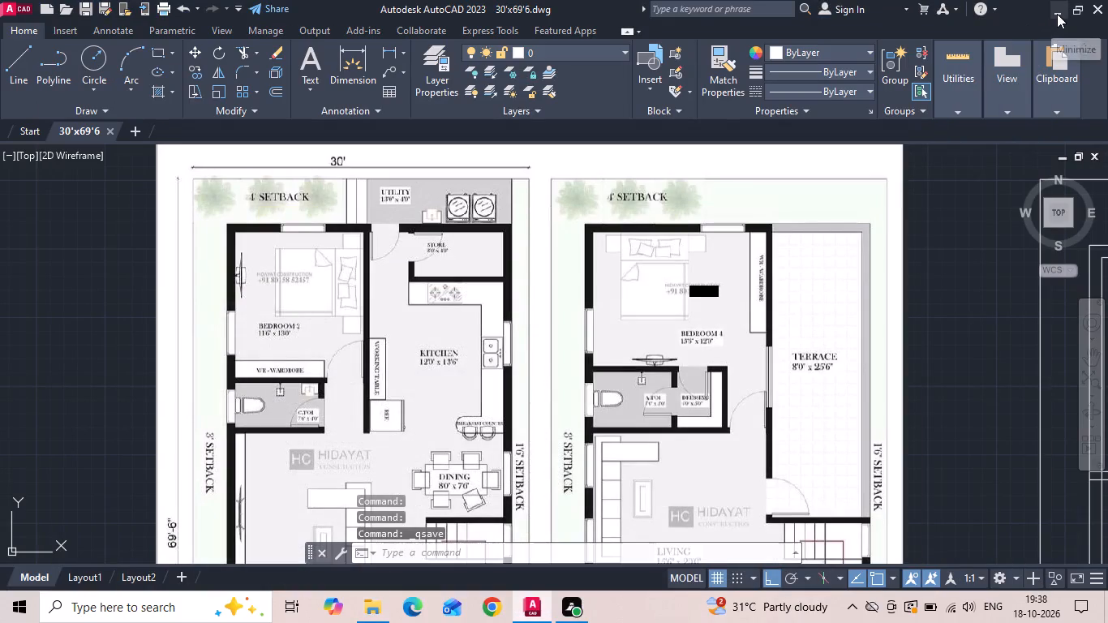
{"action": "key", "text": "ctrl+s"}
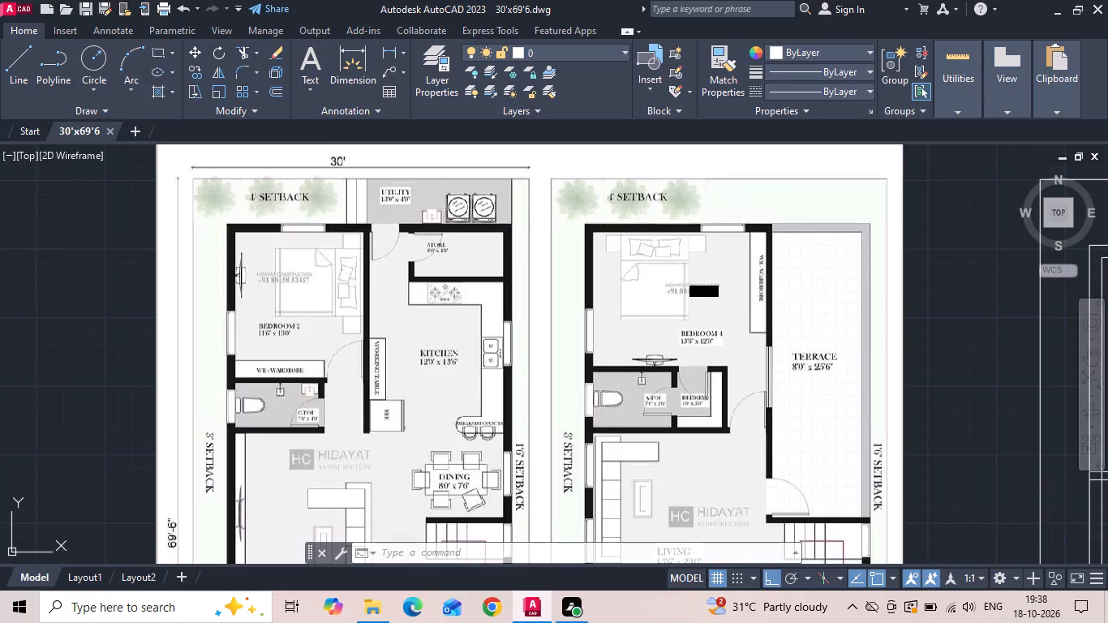
Trim the two partition lines below Bedroom 2 inside the left outer wall, and the wall's inner line between them.
{"action": "scroll", "coordinate": [409, 290], "scroll_direction": "down", "scroll_amount": 2}
{"action": "scroll", "coordinate": [821, 399], "scroll_direction": "up", "scroll_amount": 2}
{"action": "key", "text": "t"}
{"action": "key", "text": "r"}
{"action": "key", "text": "space"}
{"action": "key", "text": "space"}
{"action": "scroll", "coordinate": [416, 337], "scroll_direction": "up", "scroll_amount": 2}
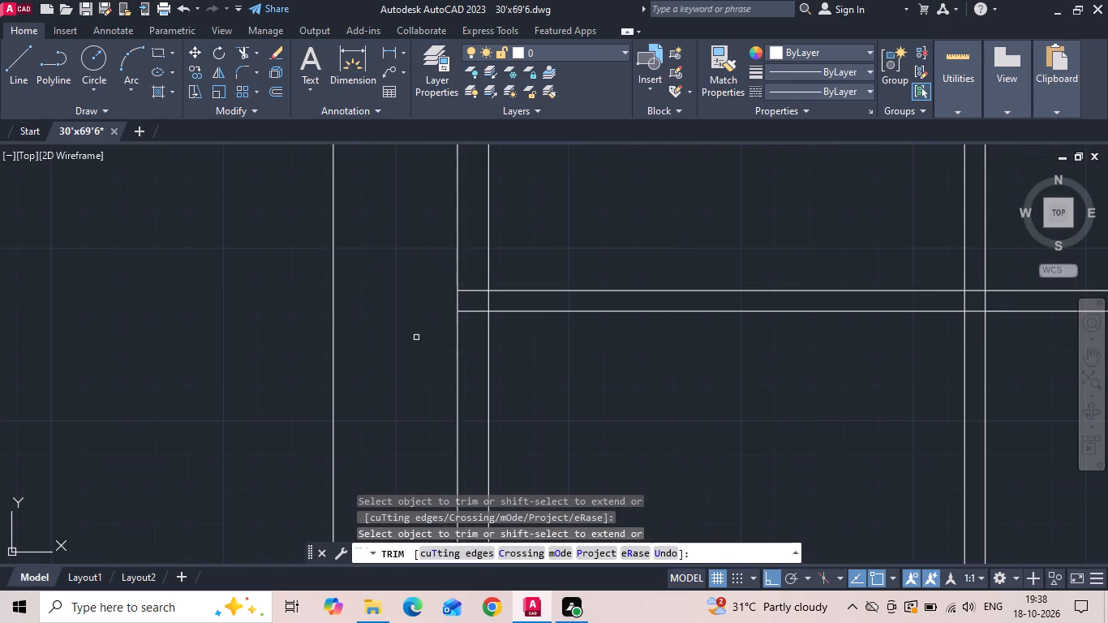
{"action": "left_click", "coordinate": [470, 327]}
{"action": "left_click", "coordinate": [470, 290]}
{"action": "key", "text": "Escape"}
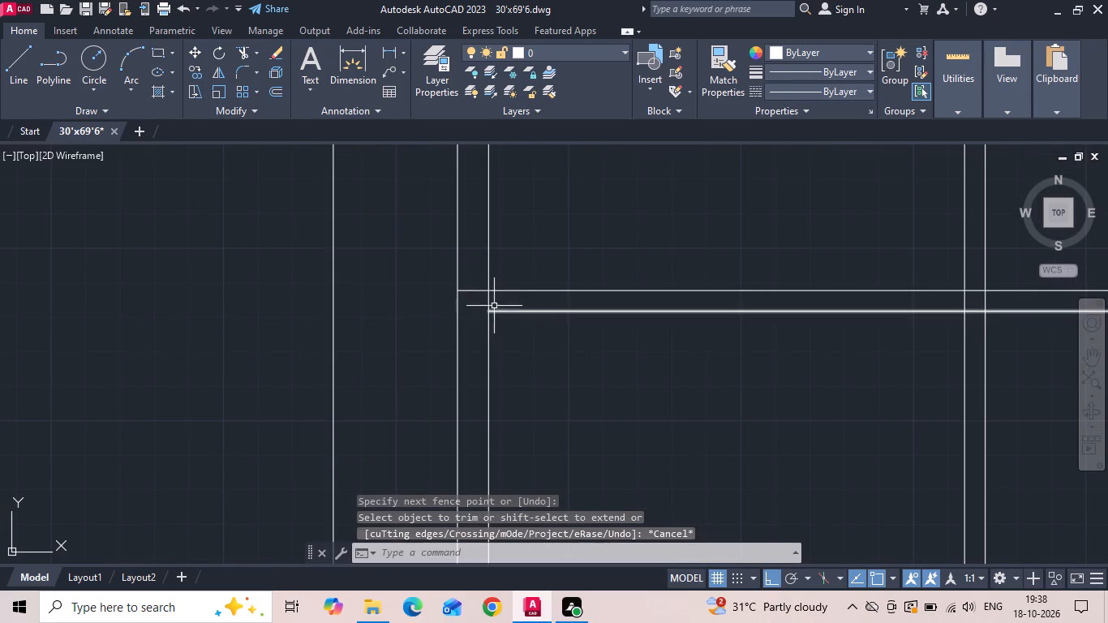
{"action": "key", "text": "t"}
{"action": "key", "text": "r"}
{"action": "key", "text": "space"}
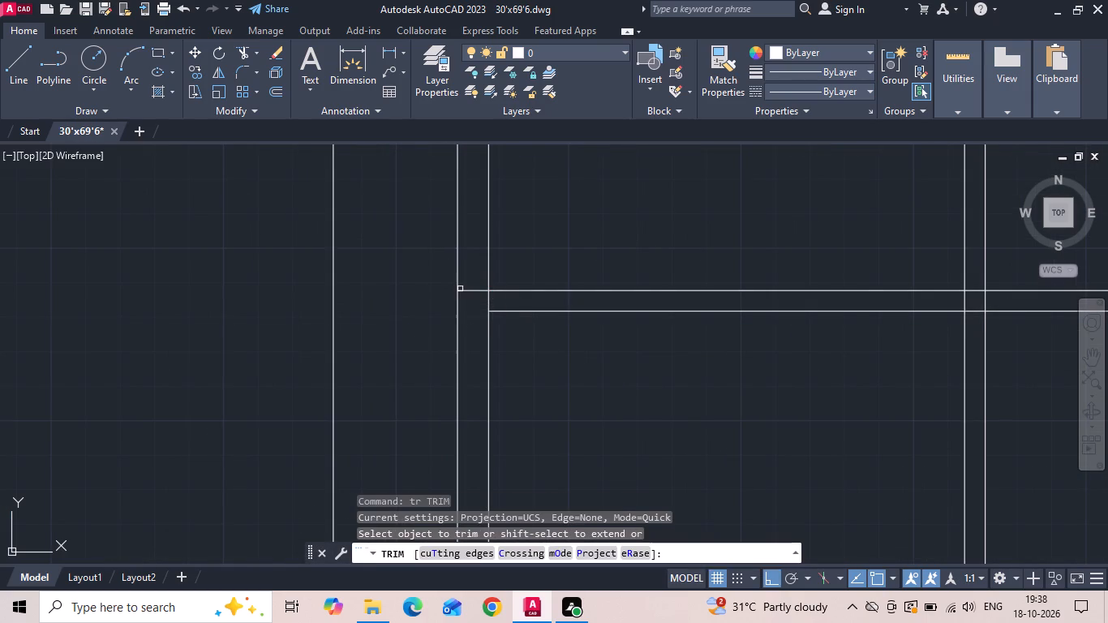
{"action": "left_click", "coordinate": [473, 291]}
{"action": "left_click", "coordinate": [476, 279]}
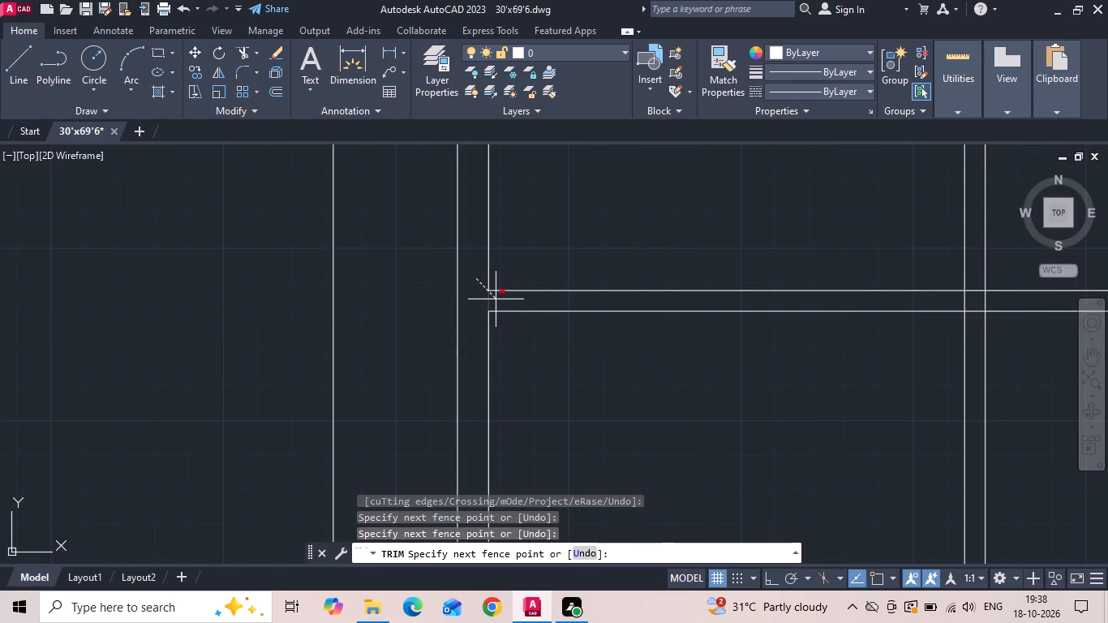
{"action": "left_click", "coordinate": [496, 299]}
{"action": "key", "text": "Escape"}
Copy the lower line of the partition below Bedroom 2 downward by 4' and 4'6" for the common toilet's lower wall.
{"action": "left_click_drag", "start_coordinate": [527, 306], "coordinate": [526, 320]}
{"action": "left_click", "coordinate": [515, 346]}
{"action": "right_click", "coordinate": [515, 346]}
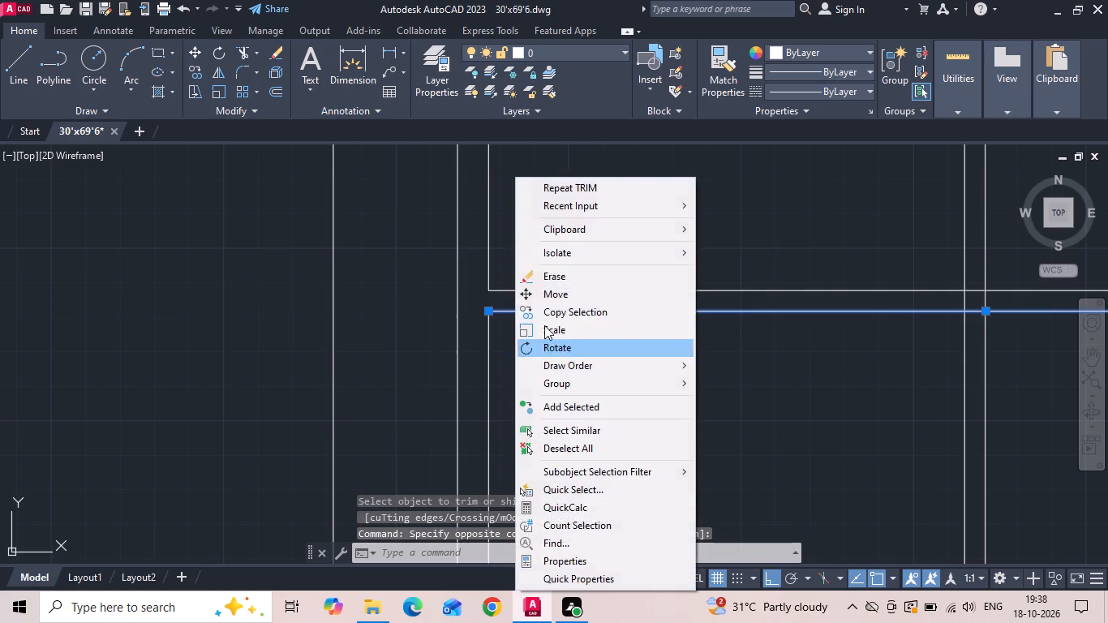
{"action": "left_click", "coordinate": [562, 315]}
{"action": "left_click_drag", "start_coordinate": [569, 418], "coordinate": [570, 443]}
{"action": "type", "text": "4'"}
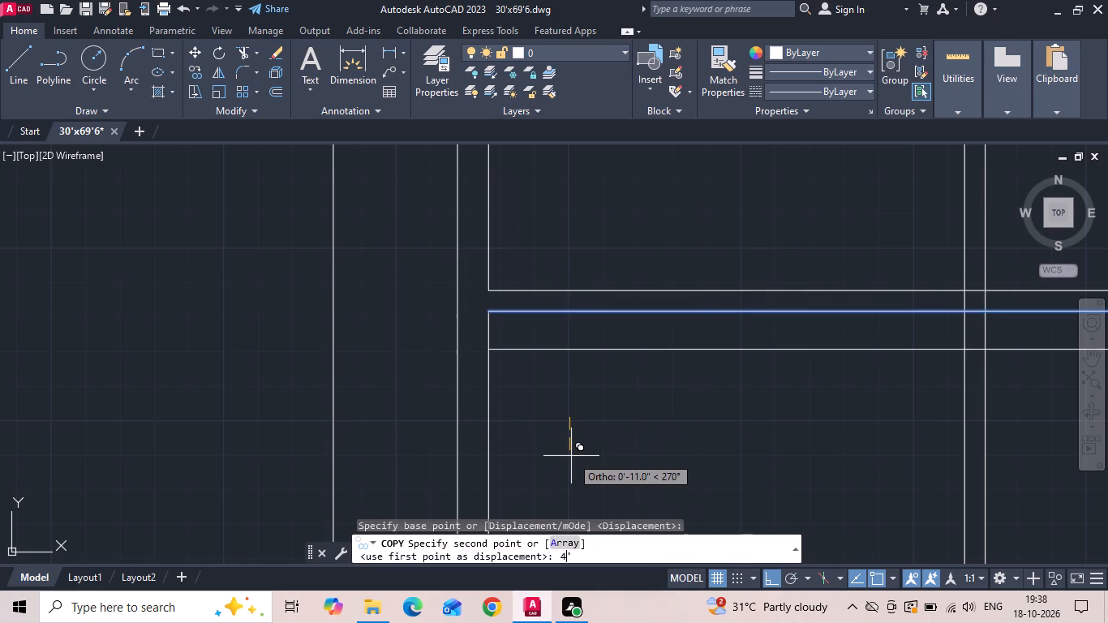
{"action": "key", "text": "Return"}
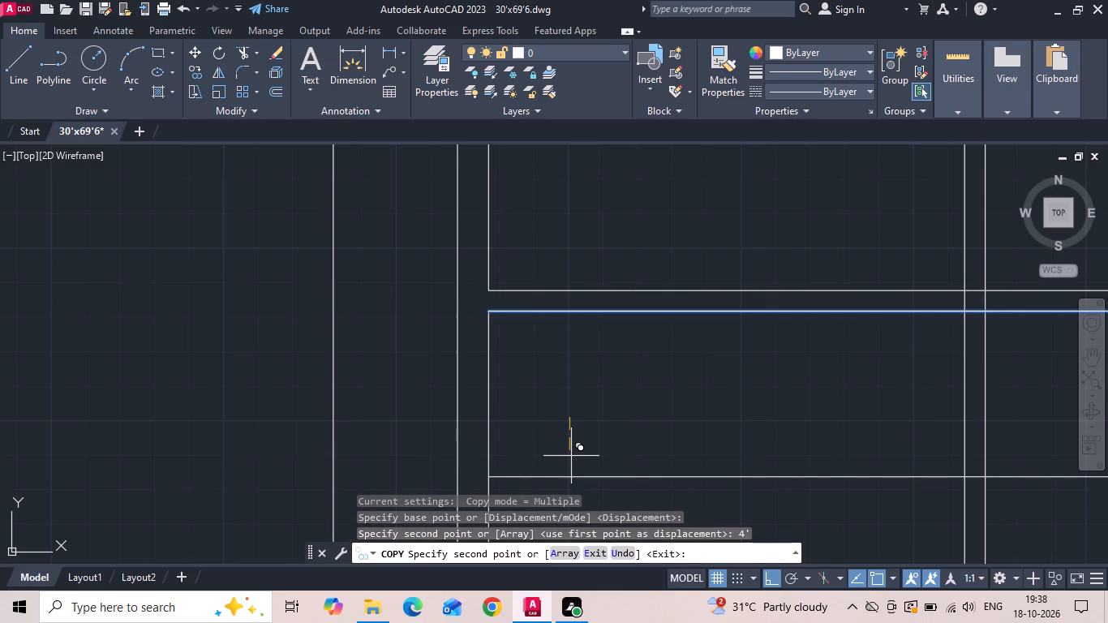
{"action": "type", "text": "4'6"}
{"action": "key", "text": "Return"}
{"action": "key", "text": "Escape"}
{"action": "scroll", "coordinate": [551, 337], "scroll_direction": "down", "scroll_amount": 1}
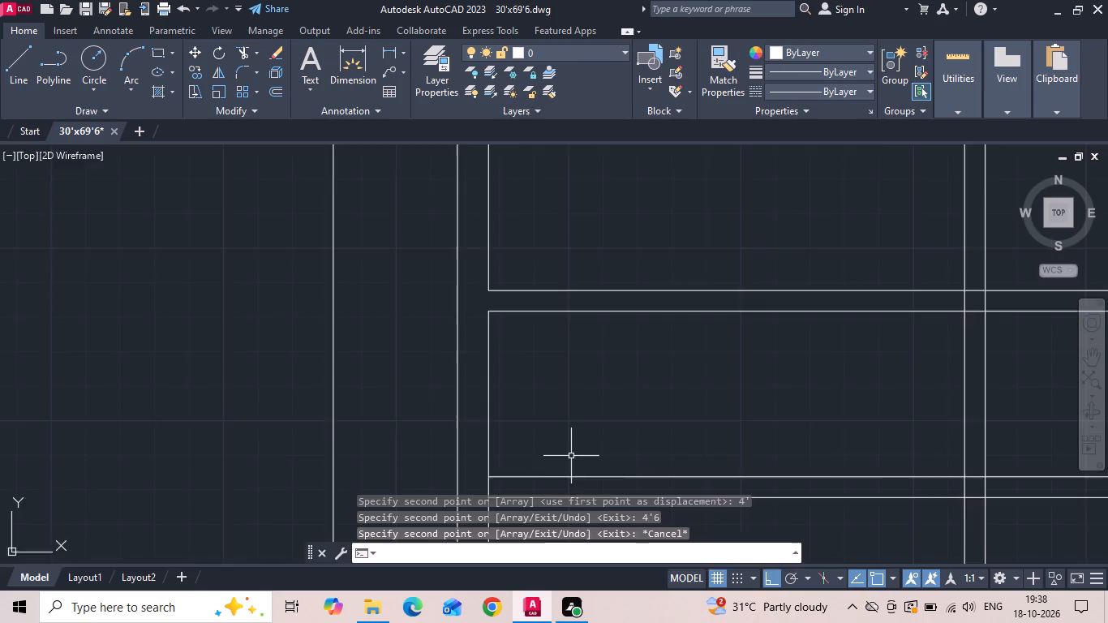
{"action": "scroll", "coordinate": [551, 337], "scroll_direction": "down", "scroll_amount": 1}
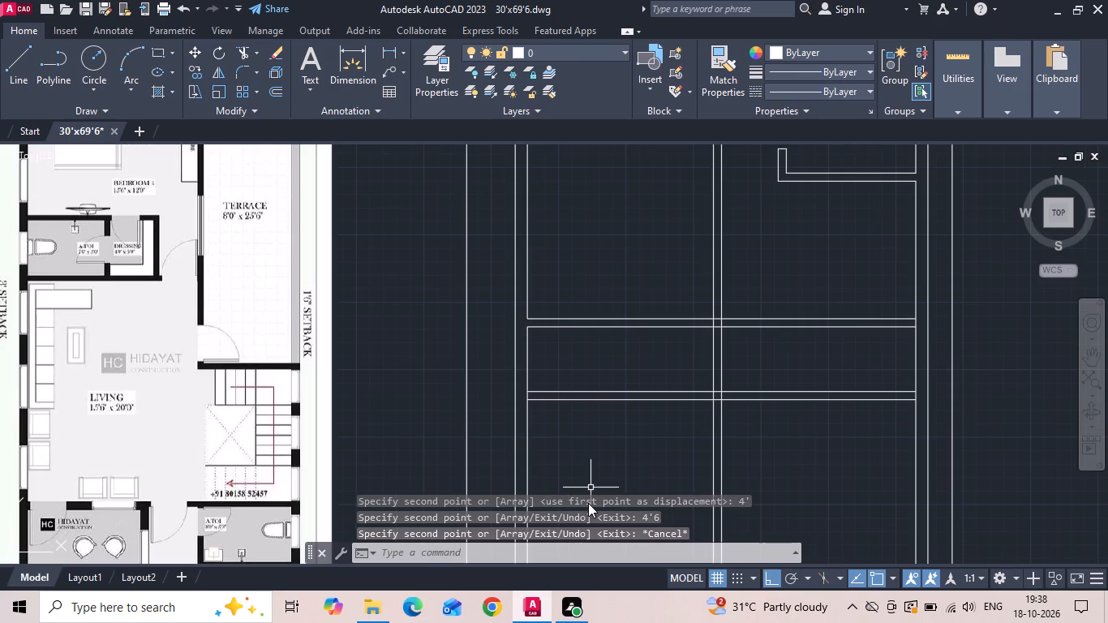
Offset the left outer wall's inner line 7'6" rightward and the new line another 6" to form the common toilet's side wall.
{"action": "key", "text": "Escape"}
{"action": "type", "text": "o 7'6"}
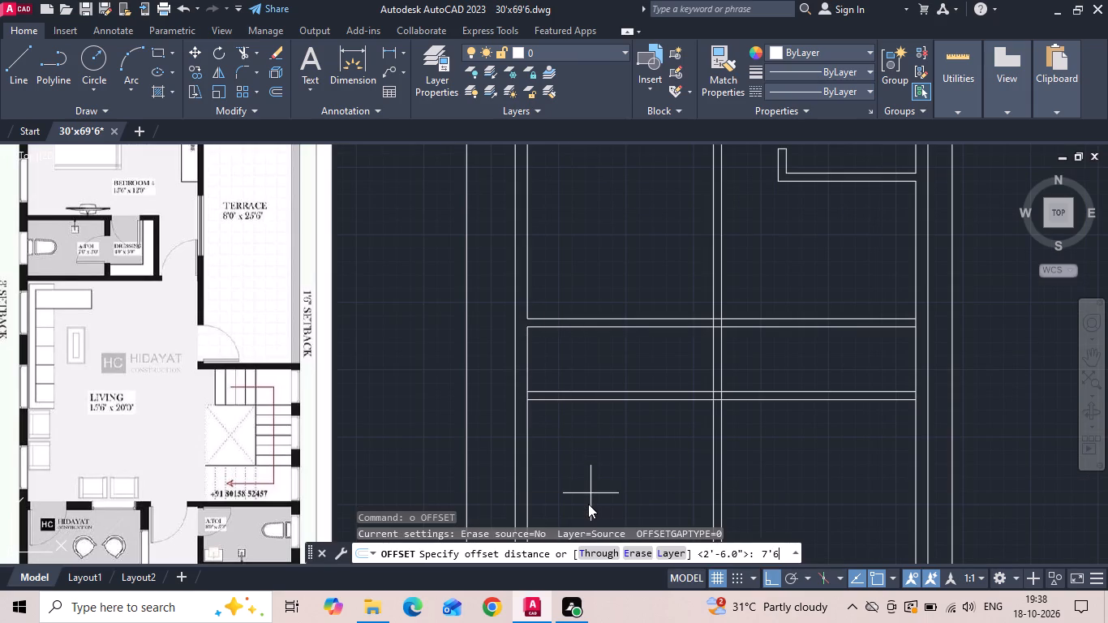
{"action": "key", "text": "Return"}
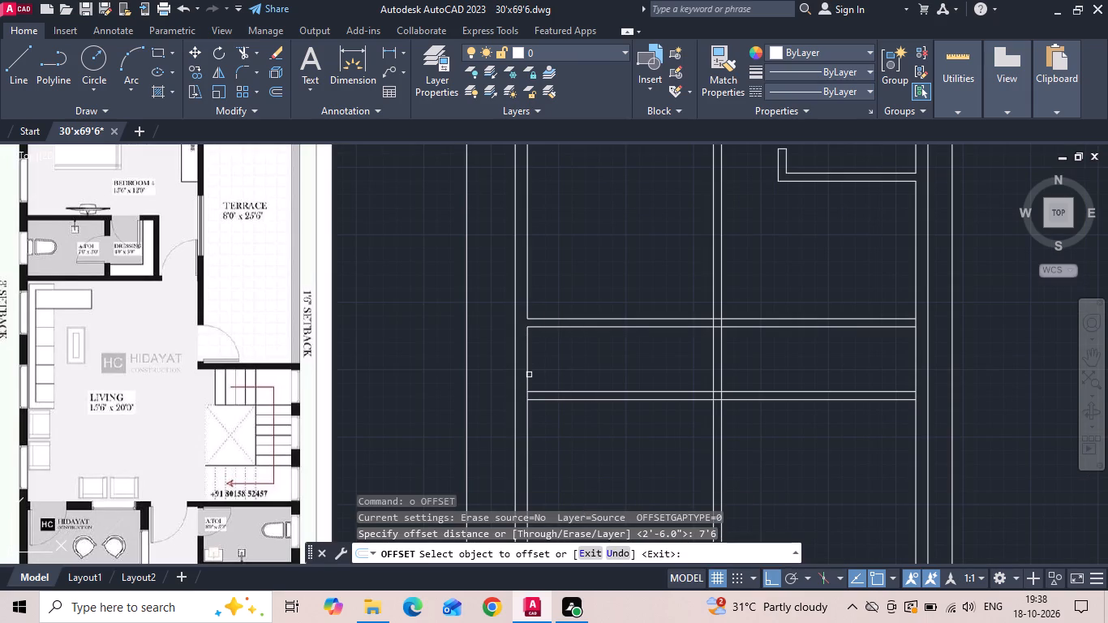
{"action": "left_click_drag", "start_coordinate": [528, 376], "coordinate": [543, 374]}
{"action": "left_click", "coordinate": [615, 352]}
{"action": "middle_click_drag", "start_coordinate": [700, 370], "coordinate": [601, 374]}
{"action": "key", "text": "Escape"}
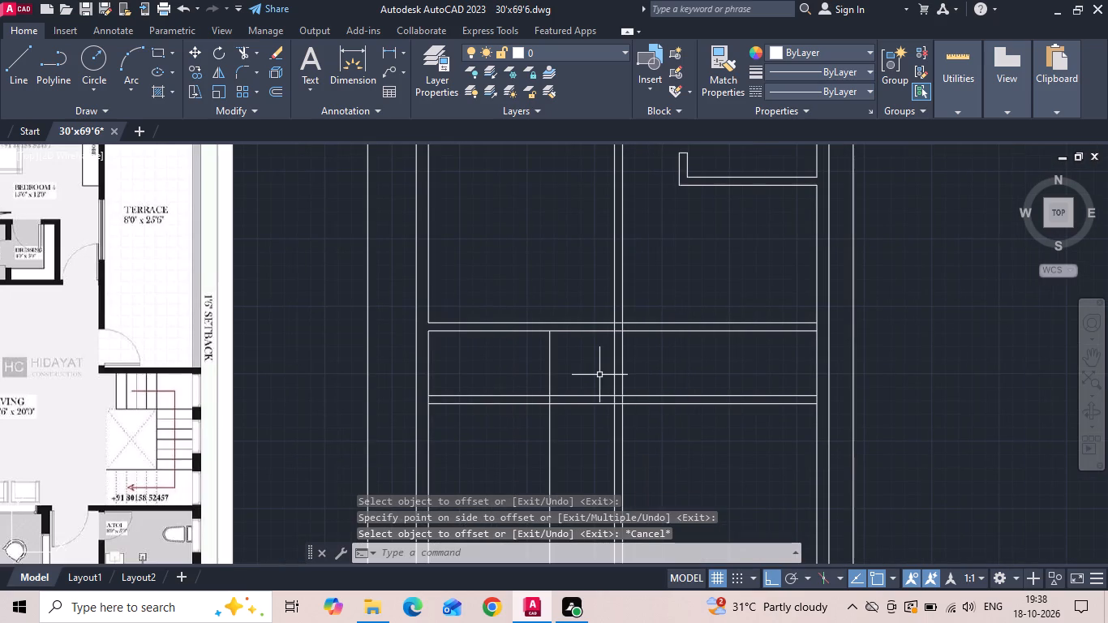
{"action": "type", "text": "o 6"}
{"action": "key", "text": "space"}
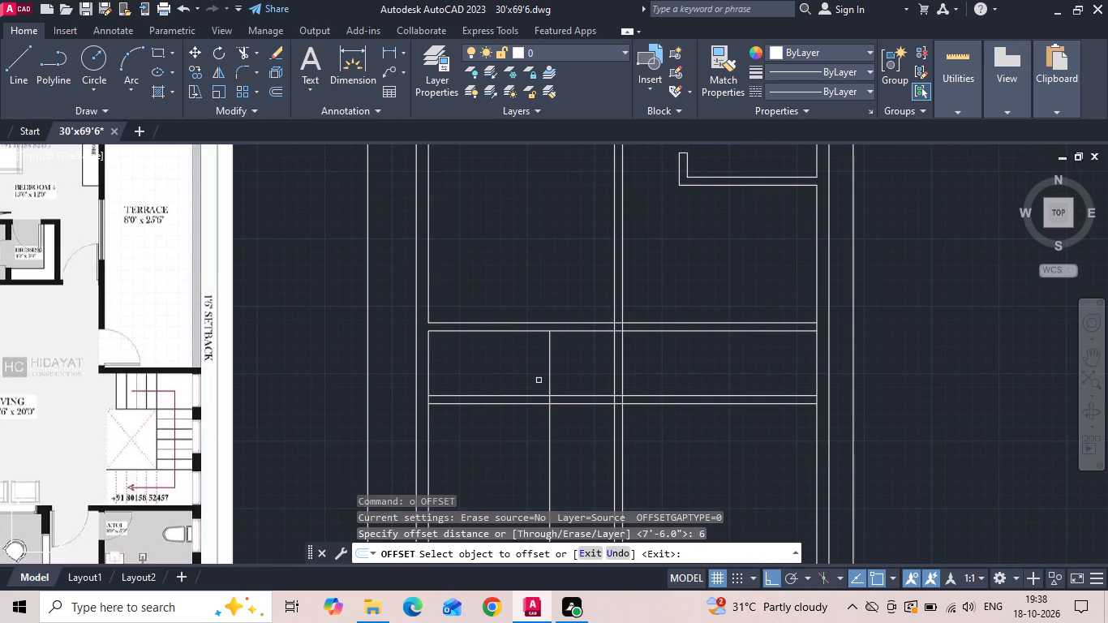
{"action": "left_click_drag", "start_coordinate": [550, 369], "coordinate": [558, 366]}
{"action": "left_click", "coordinate": [582, 355]}
{"action": "key", "text": "Escape"}
Trim the common toilet's side wall below its lower wall, and the lower wall between the toilet and Bedroom 2's partition.
{"action": "type", "text": "tr"}
{"action": "key", "text": "space"}
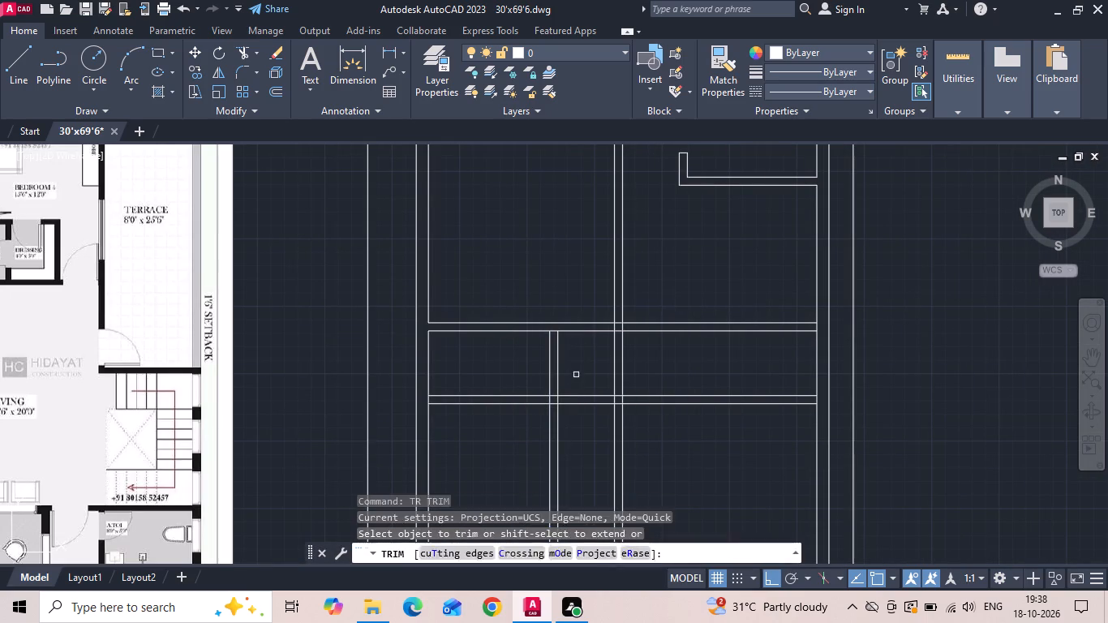
{"action": "left_click_drag", "start_coordinate": [577, 374], "coordinate": [515, 483]}
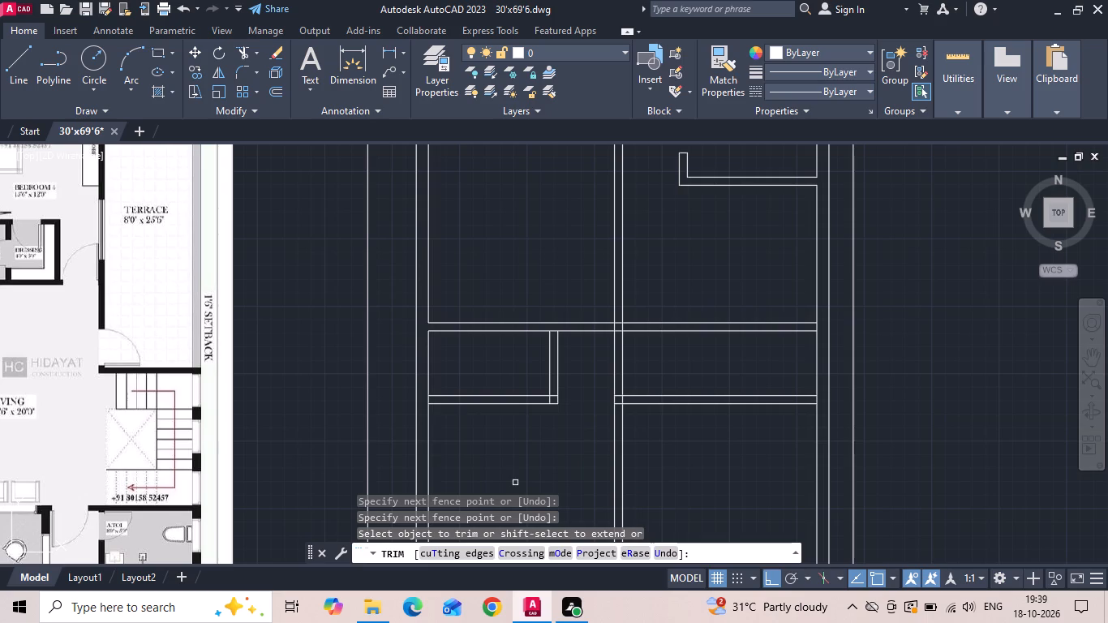
{"action": "key", "text": "Escape"}
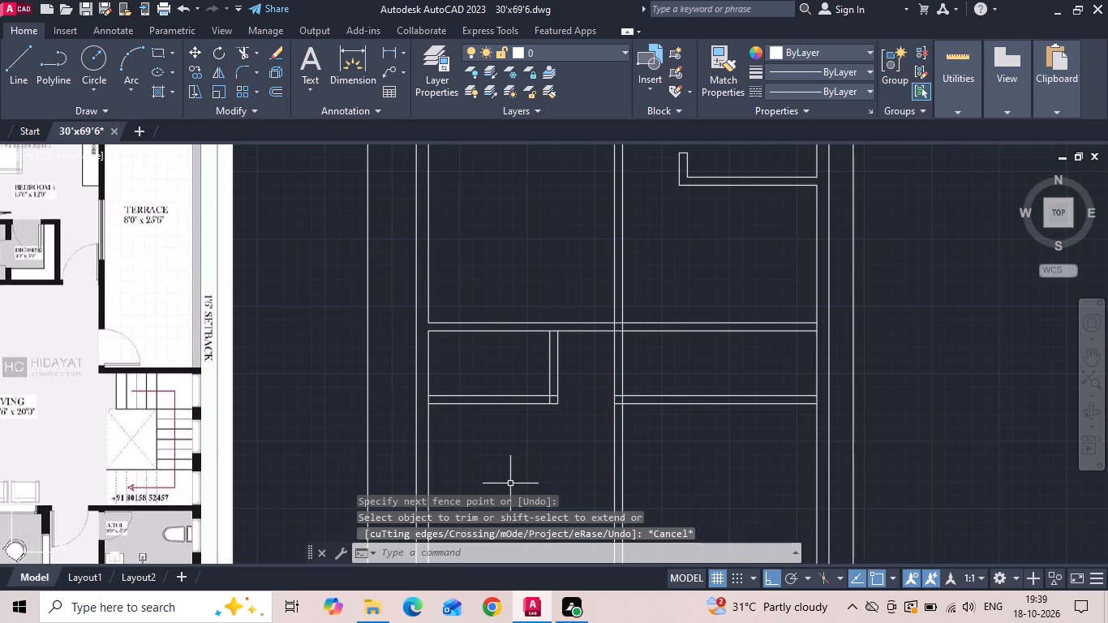
Erase the two leftover toilet wall lines between the Bedroom 2 partition and the right outer wall.
{"action": "scroll", "coordinate": [556, 383], "scroll_direction": "down", "scroll_amount": 2}
{"action": "scroll", "coordinate": [648, 395], "scroll_direction": "up", "scroll_amount": 1}
{"action": "left_click", "coordinate": [618, 405]}
{"action": "left_click", "coordinate": [601, 363]}
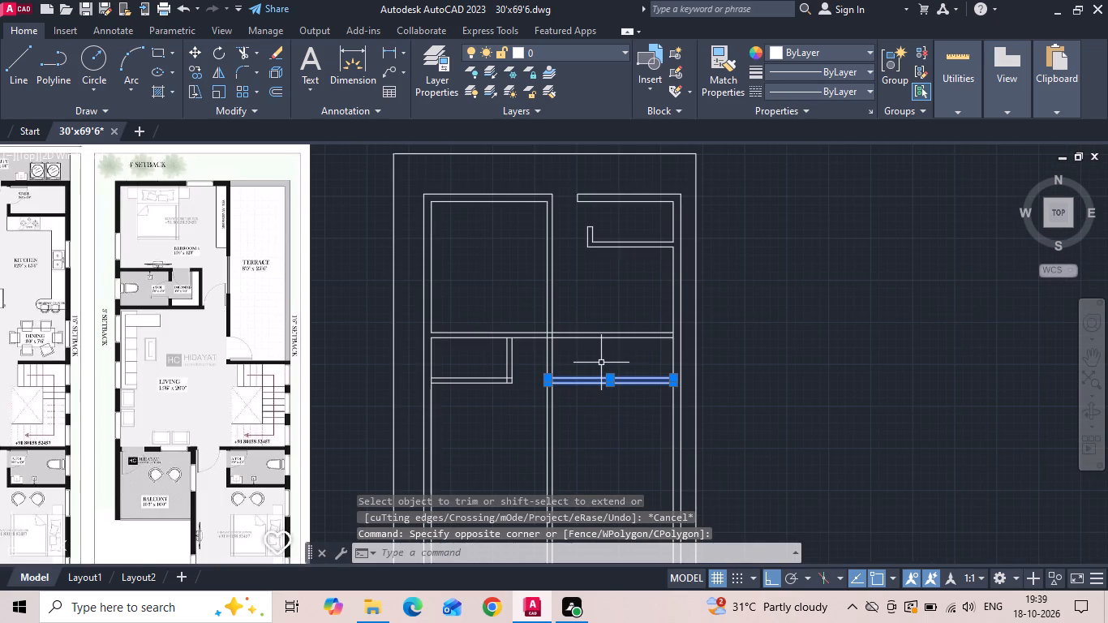
{"action": "key", "text": "Delete"}
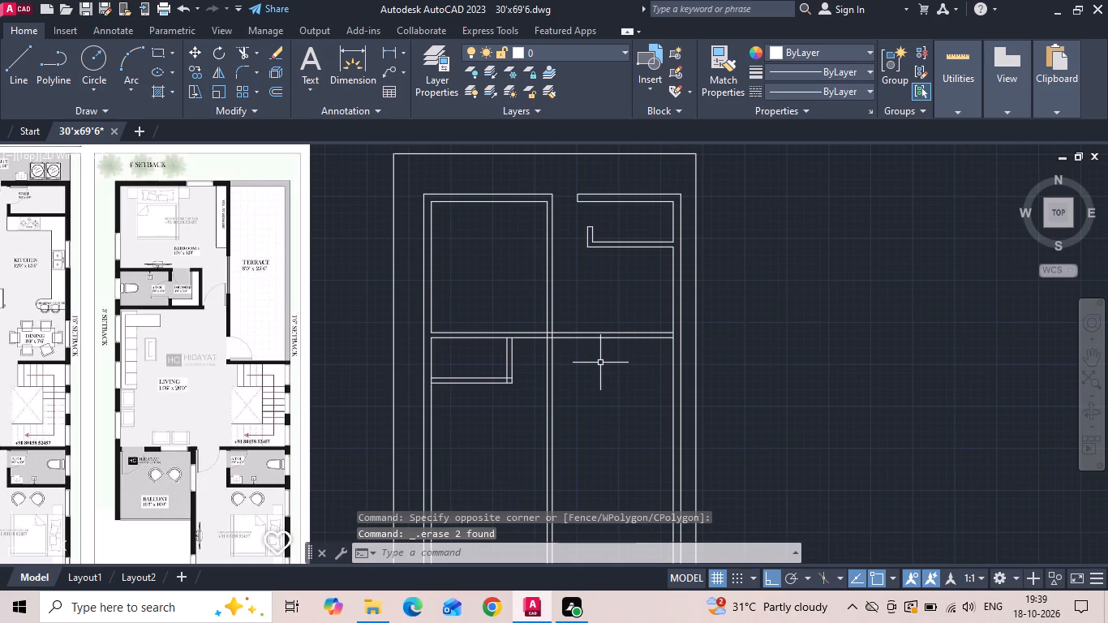
Trim the horizontal partition lines crossing the kitchen and the vertical Bedroom 2 partition lines extending below the bedroom.
{"action": "type", "text": "tr"}
{"action": "key", "text": "space"}
{"action": "left_click_drag", "start_coordinate": [595, 317], "coordinate": [594, 399]}
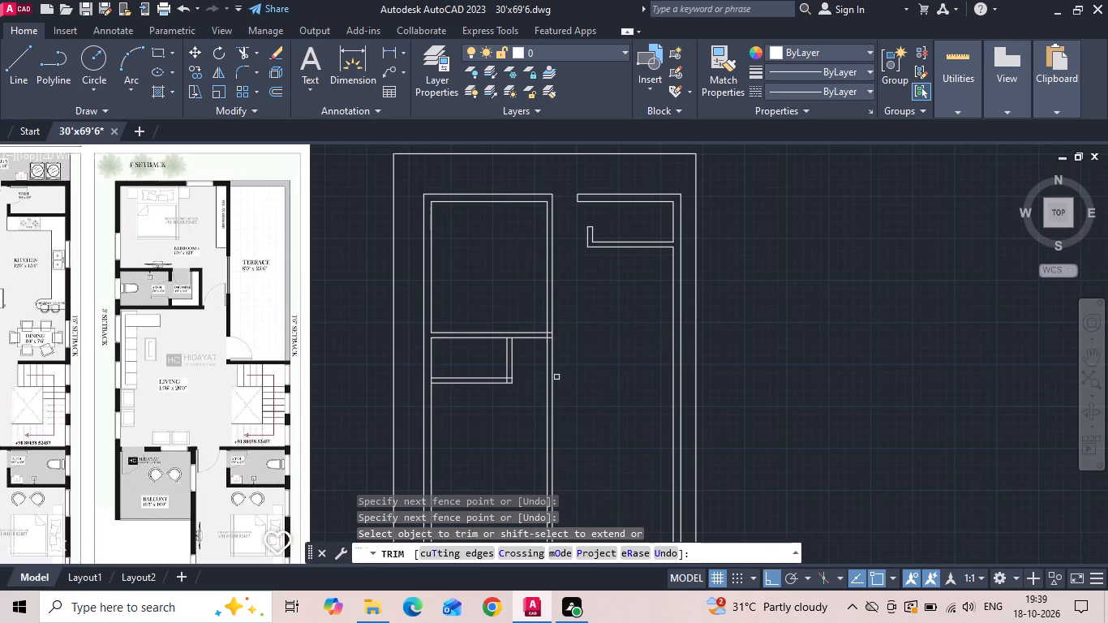
{"action": "left_click_drag", "start_coordinate": [543, 363], "coordinate": [573, 353]}
{"action": "middle_click_drag", "start_coordinate": [549, 428], "coordinate": [537, 315]}
{"action": "key", "text": "Escape"}
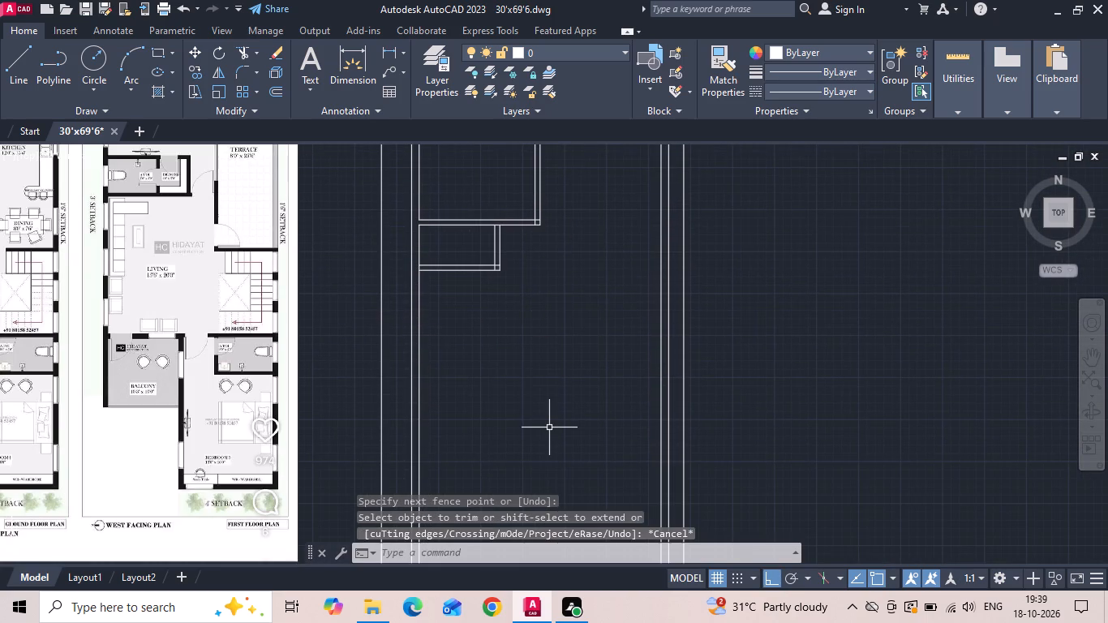
Offset the bottom line of the common toilet's lower wall 20' downward to mark the living room's far end.
{"action": "type", "text": "o 20'"}
{"action": "key", "text": "Return"}
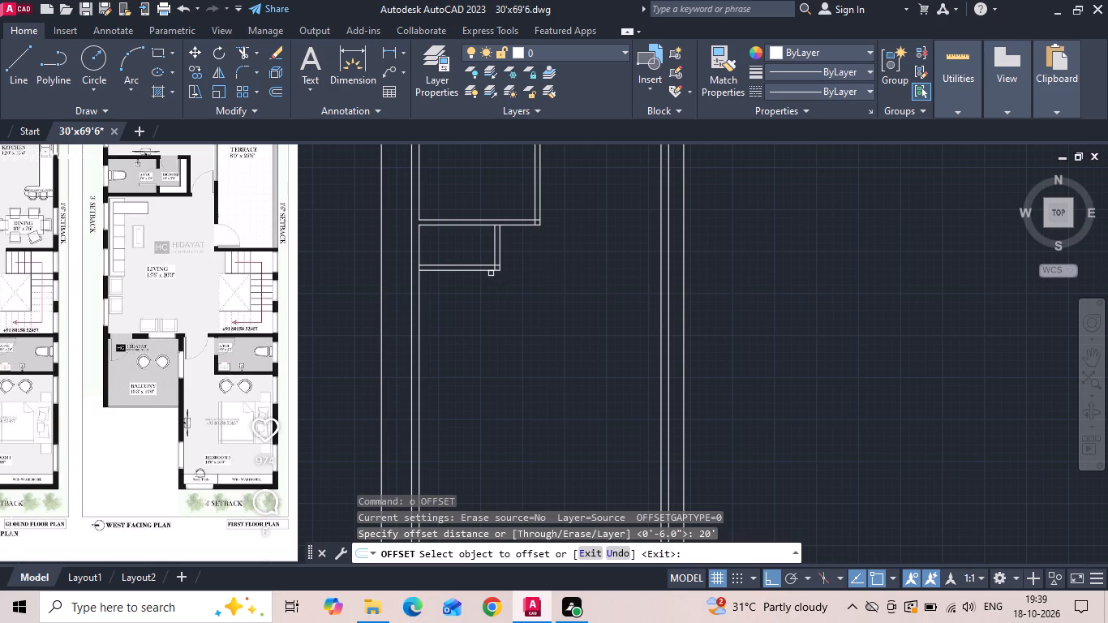
{"action": "left_click", "coordinate": [483, 273]}
{"action": "left_click", "coordinate": [475, 272]}
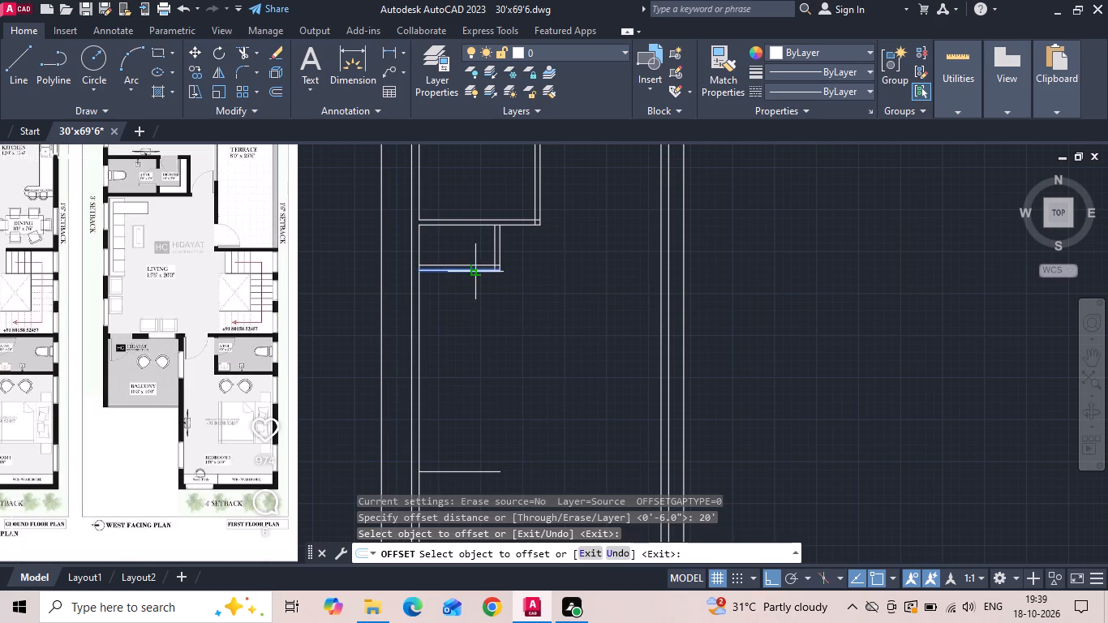
{"action": "left_click", "coordinate": [475, 346]}
{"action": "middle_click_drag", "start_coordinate": [486, 400], "coordinate": [483, 279]}
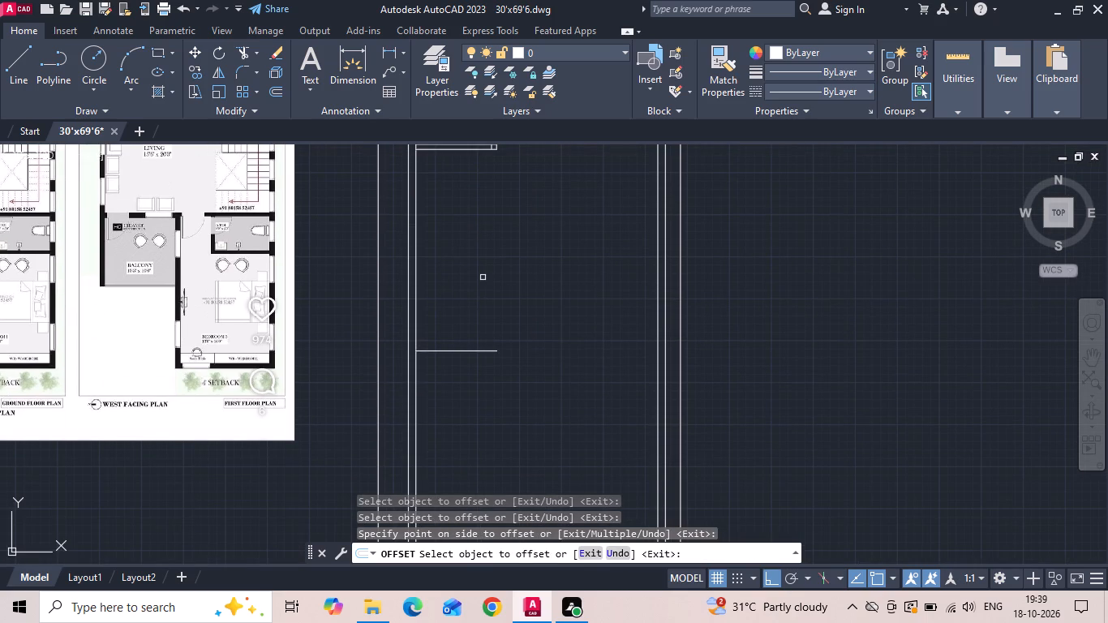
Offset the line at the living room's far end 9" downward to give the wall its thickness.
{"action": "key", "text": "Escape"}
{"action": "type", "text": "o 9"}
{"action": "key", "text": "space"}
{"action": "left_click_drag", "start_coordinate": [434, 351], "coordinate": [434, 380]}
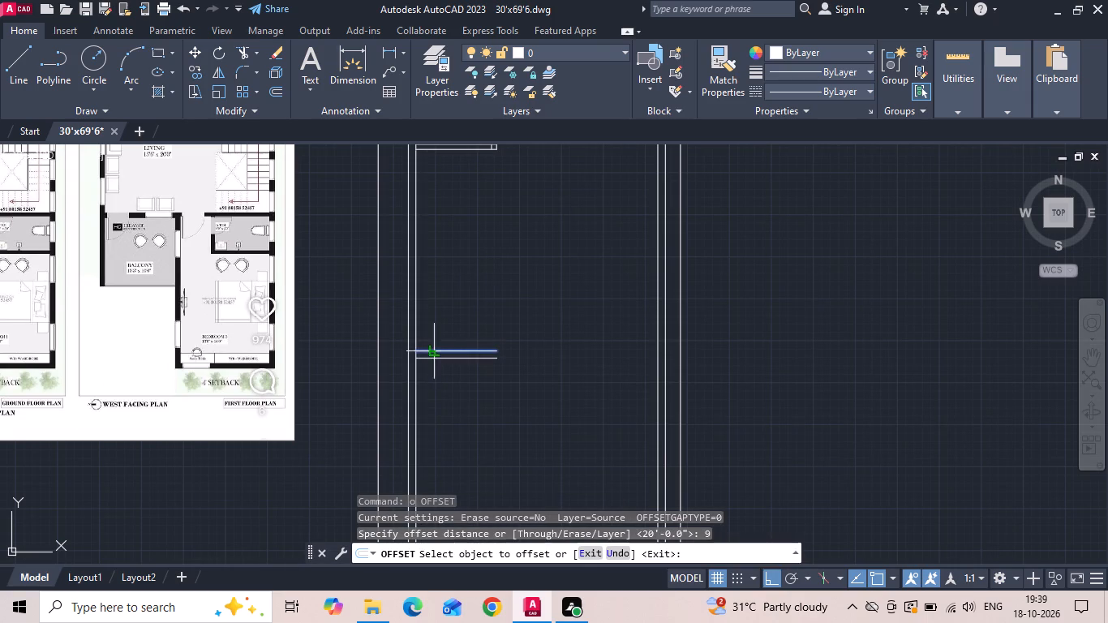
{"action": "left_click_drag", "start_coordinate": [434, 380], "coordinate": [434, 363]}
{"action": "left_click", "coordinate": [437, 415]}
{"action": "middle_click_drag", "start_coordinate": [440, 415], "coordinate": [479, 333]}
{"action": "key", "text": "Escape"}
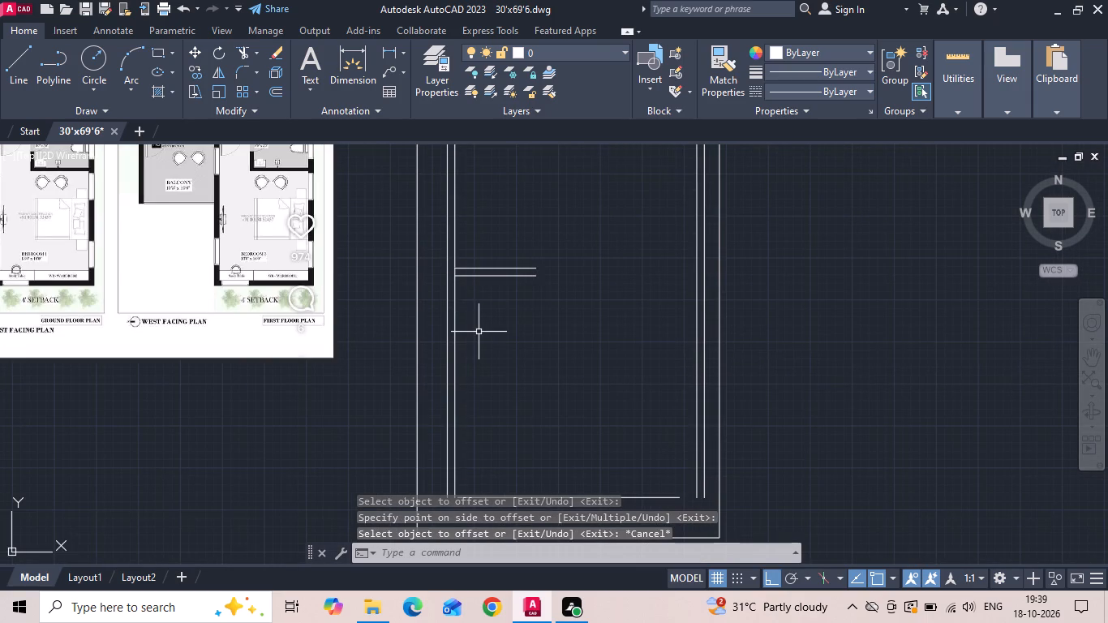
Offset the lower line of the living room's end wall 6'6" downward.
{"action": "type", "text": "o"}
{"action": "key", "text": "space"}
{"action": "type", "text": "6'6"}
{"action": "key", "text": "space"}
{"action": "left_click", "coordinate": [492, 276]}
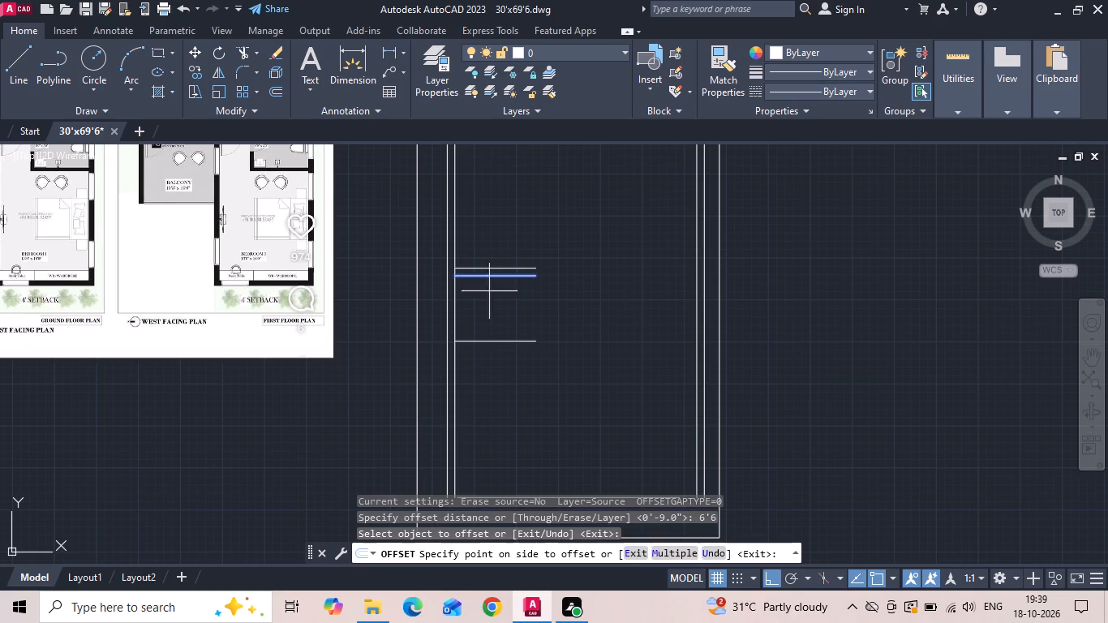
{"action": "left_click", "coordinate": [479, 331]}
{"action": "key", "text": "Escape"}
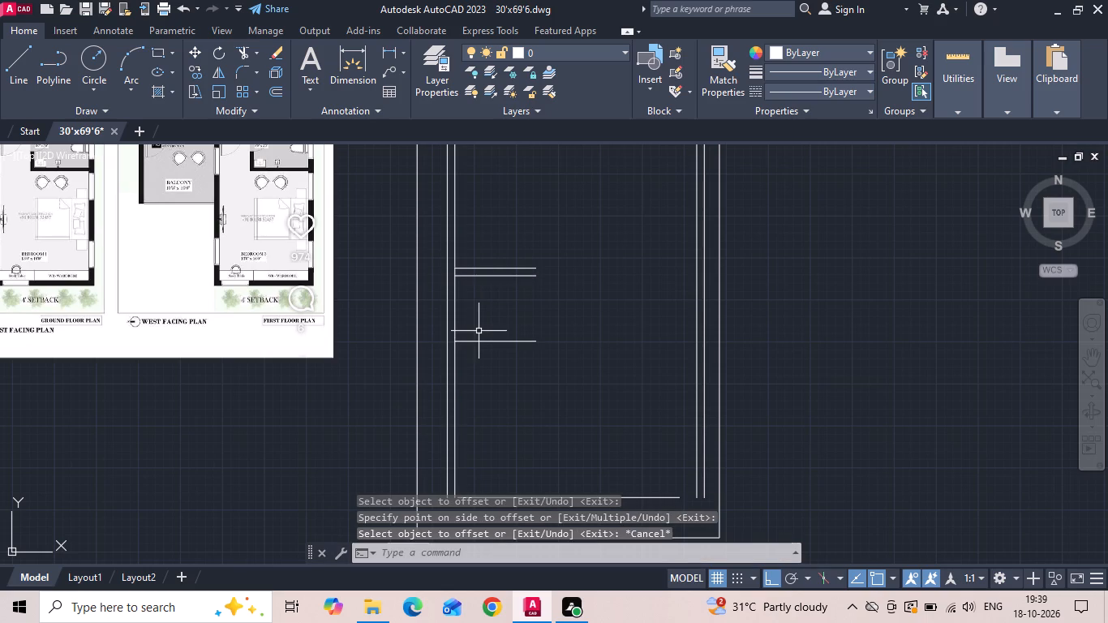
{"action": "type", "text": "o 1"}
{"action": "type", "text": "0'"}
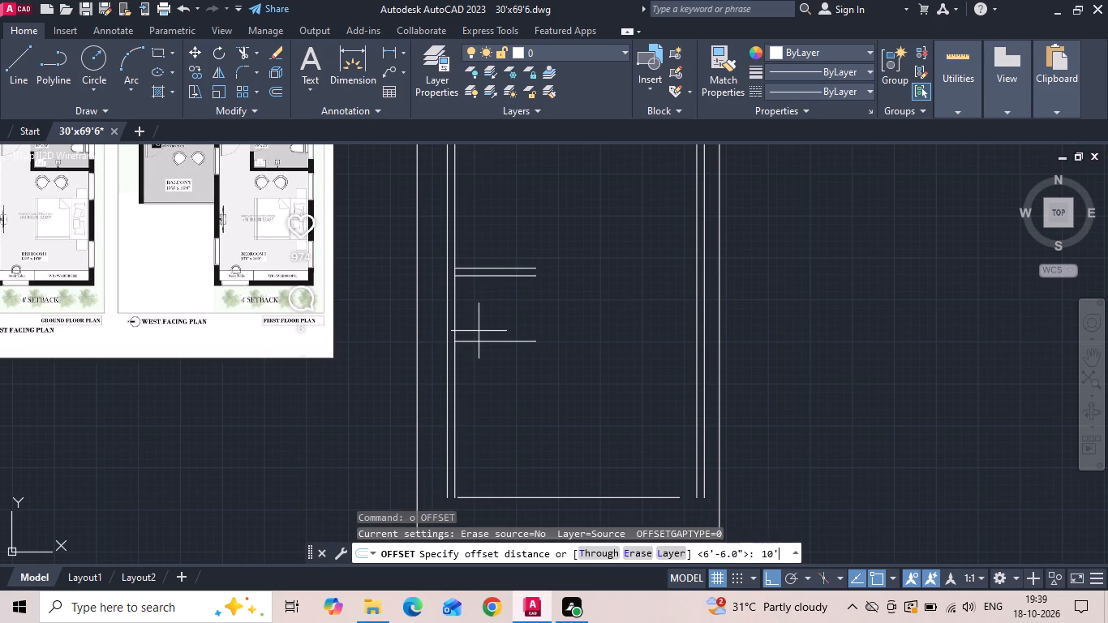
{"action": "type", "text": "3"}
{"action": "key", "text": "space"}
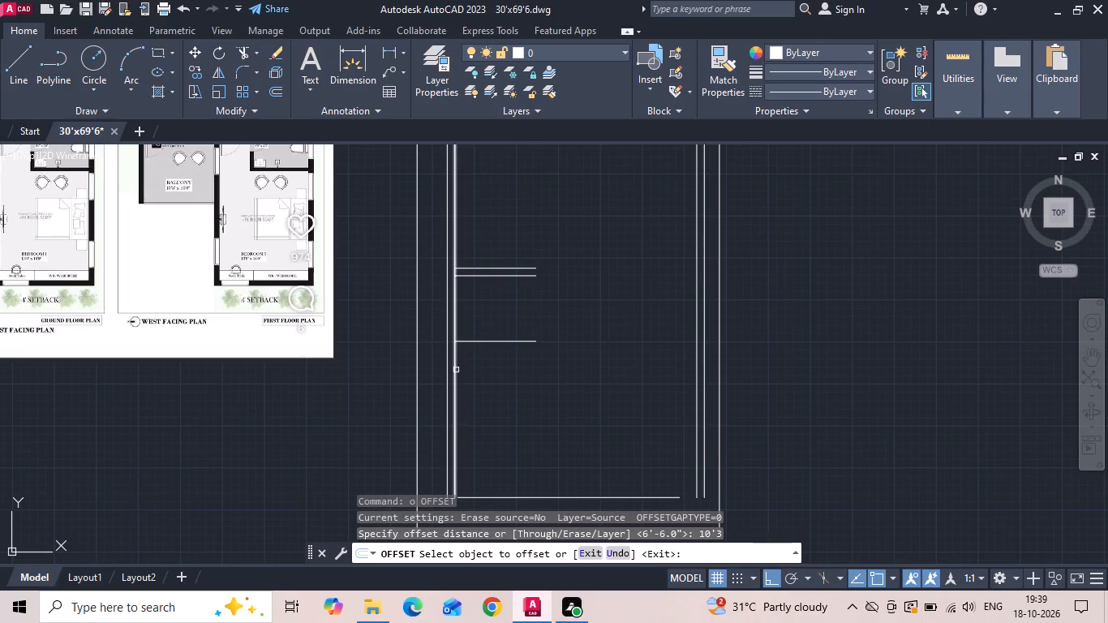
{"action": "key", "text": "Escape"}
Trim the left outer wall's inner line between the two lines of the living room's end wall.
{"action": "type", "text": "tr"}
{"action": "key", "text": "space"}
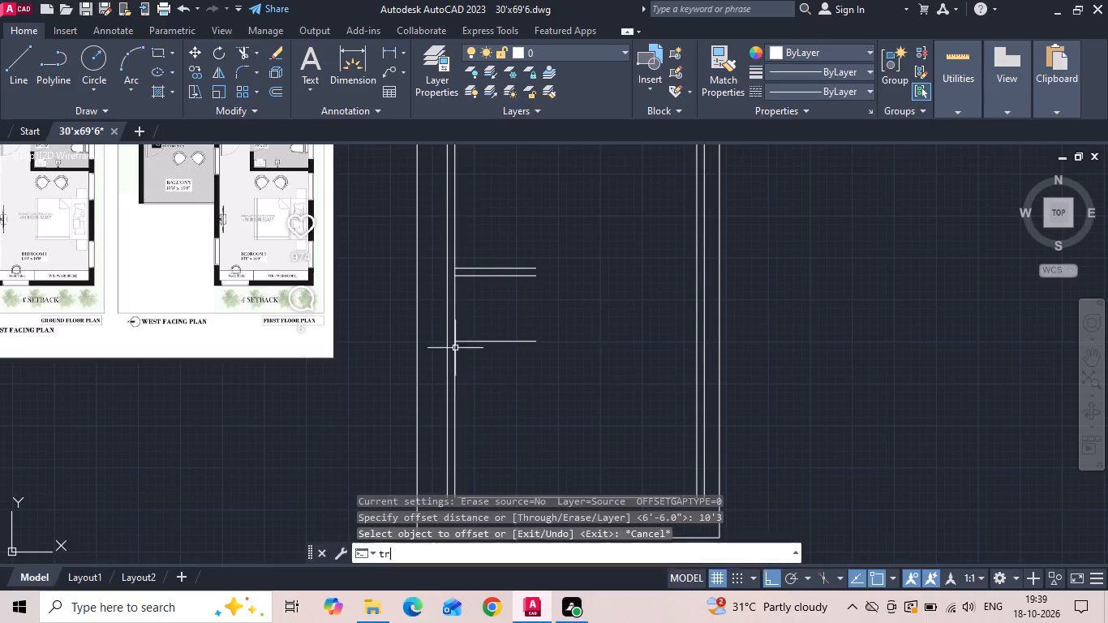
{"action": "scroll", "coordinate": [451, 290], "scroll_direction": "up", "scroll_amount": 1}
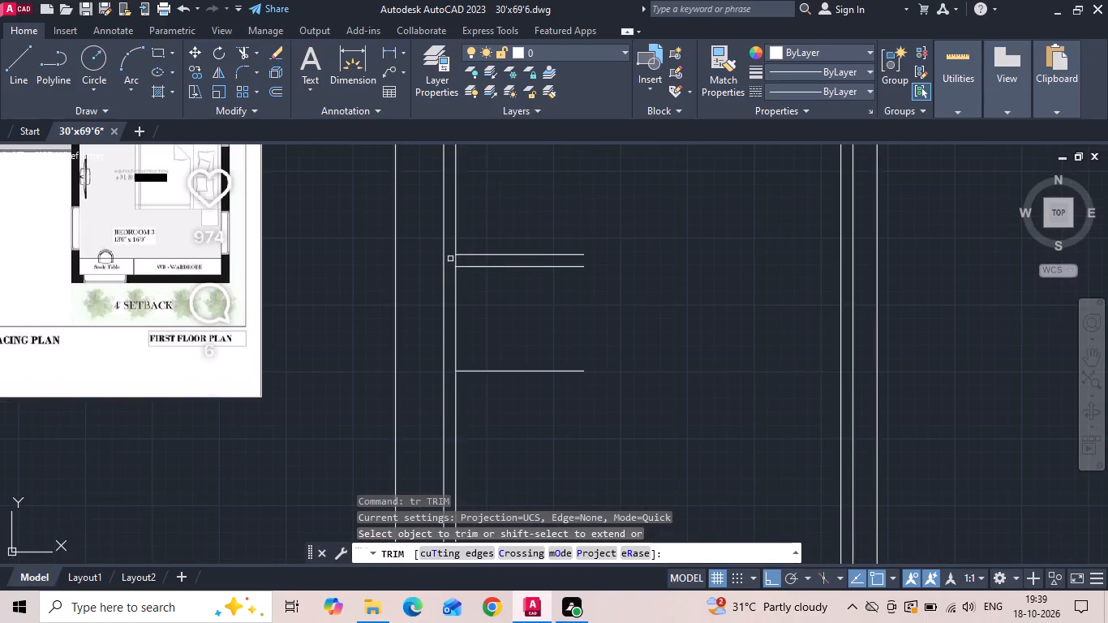
{"action": "left_click", "coordinate": [456, 260]}
{"action": "key", "text": "Escape"}
Copy the left wall's inner line below the living room's end wall to the right at 10'3" and 10'9".
{"action": "left_click", "coordinate": [457, 335]}
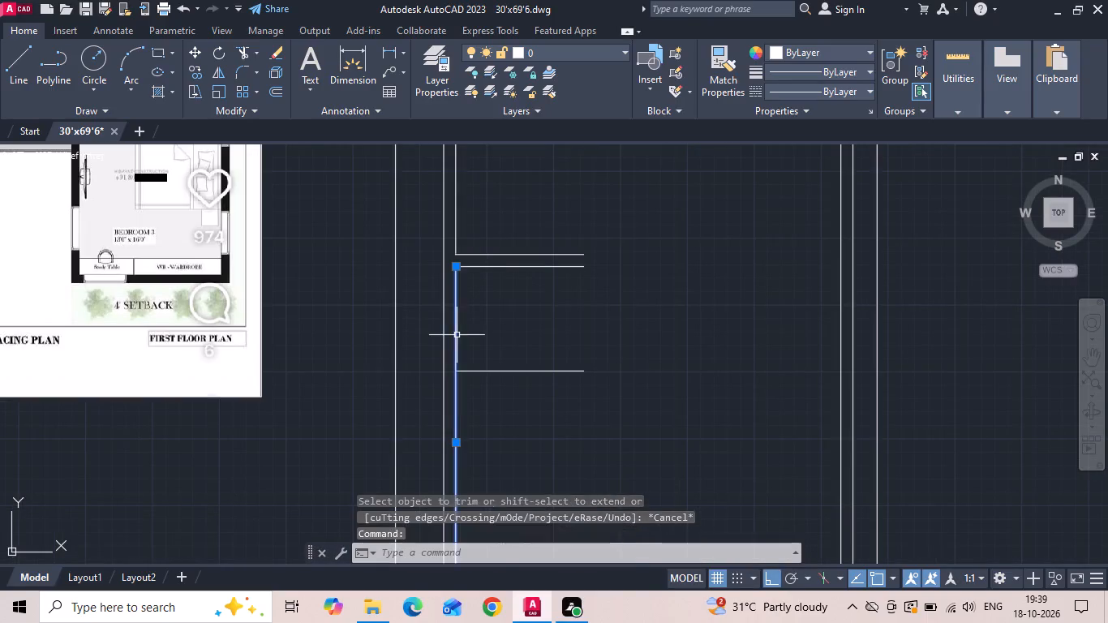
{"action": "right_click", "coordinate": [457, 335]}
{"action": "left_click", "coordinate": [503, 316]}
{"action": "left_click_drag", "start_coordinate": [555, 324], "coordinate": [591, 324]}
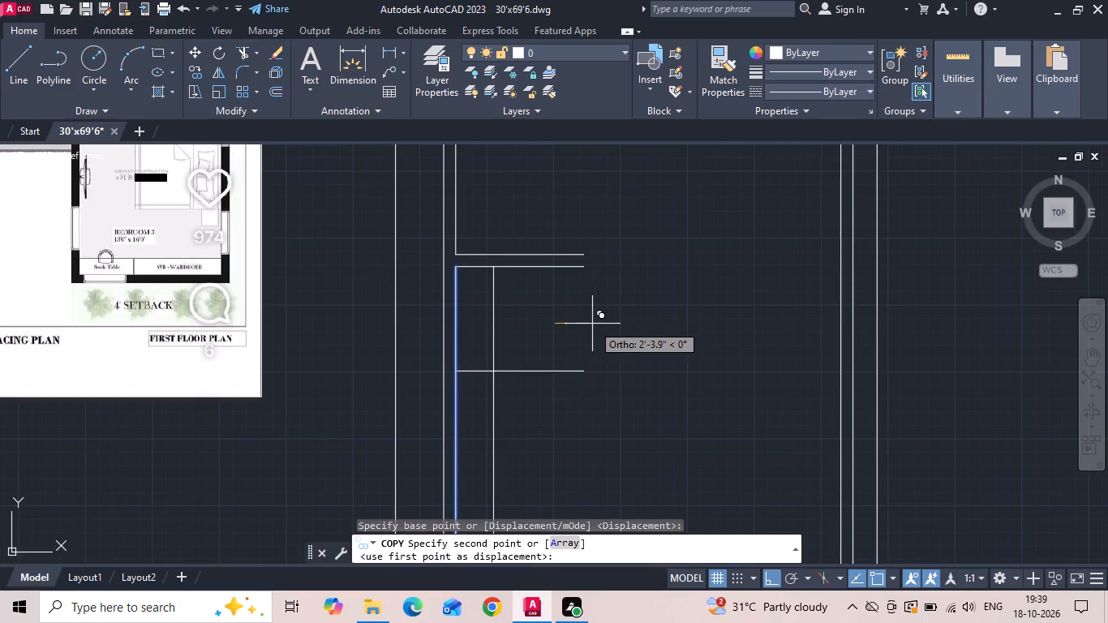
{"action": "type", "text": "10'3"}
{"action": "key", "text": "Return"}
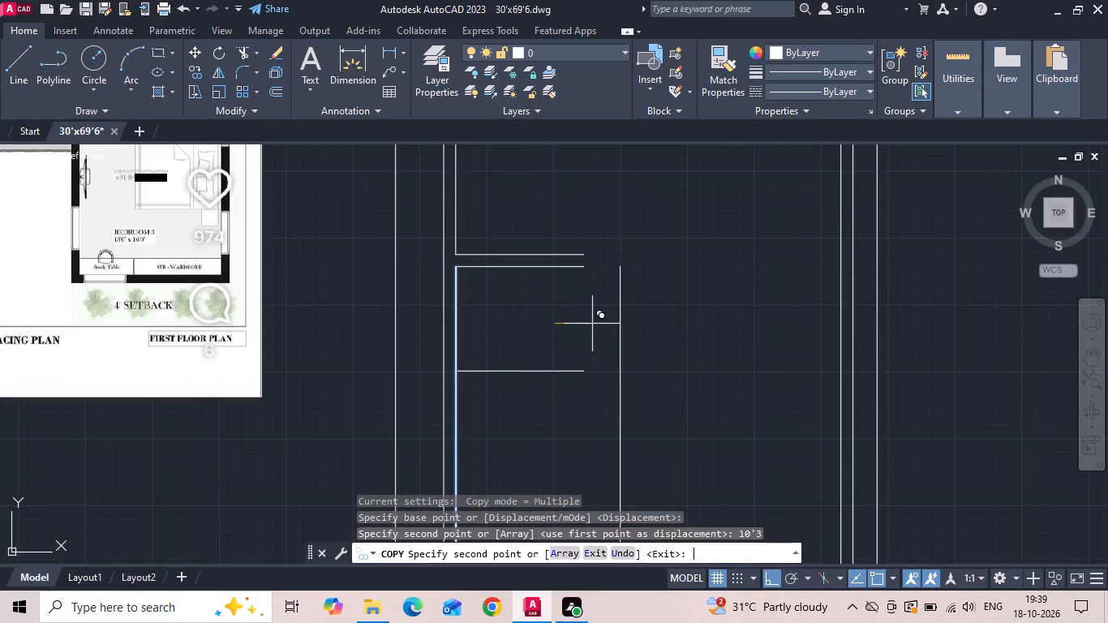
{"action": "type", "text": "10'9"}
{"action": "key", "text": "Return"}
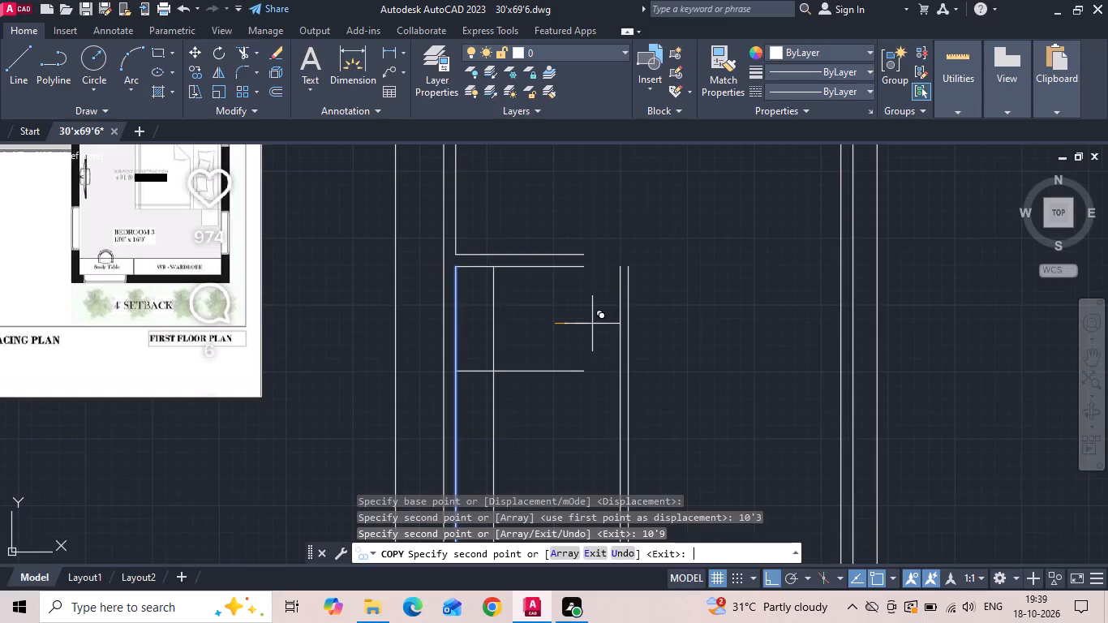
{"action": "key", "text": "Escape"}
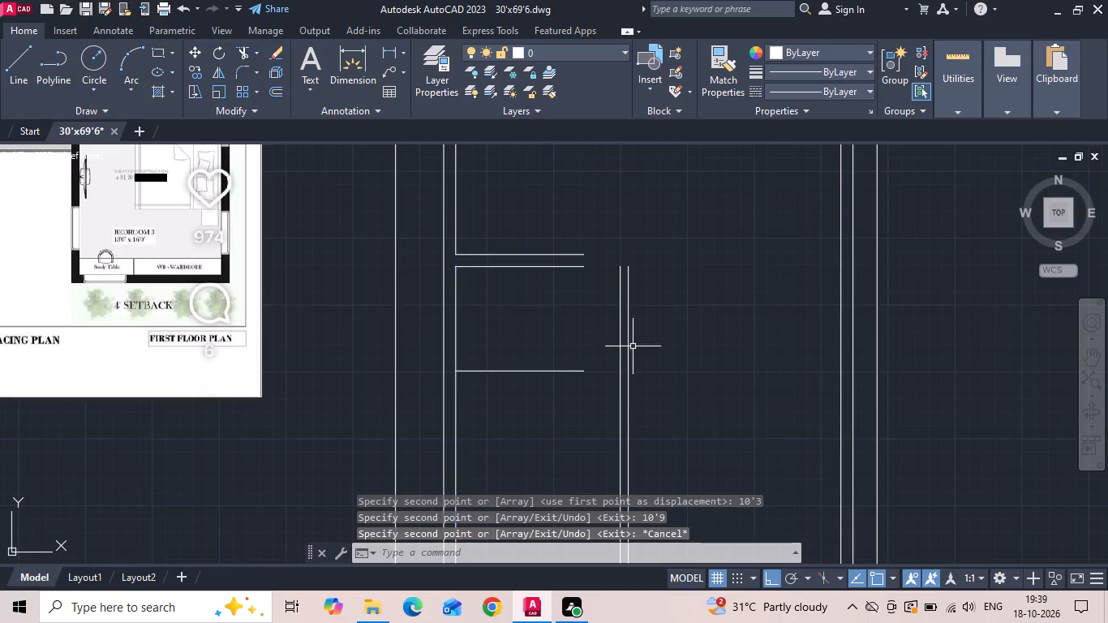
Move the farther of the two copied vertical lines 3" to the right to widen that wall.
{"action": "left_click", "coordinate": [628, 316]}
{"action": "right_click", "coordinate": [654, 295]}
{"action": "left_click", "coordinate": [676, 300]}
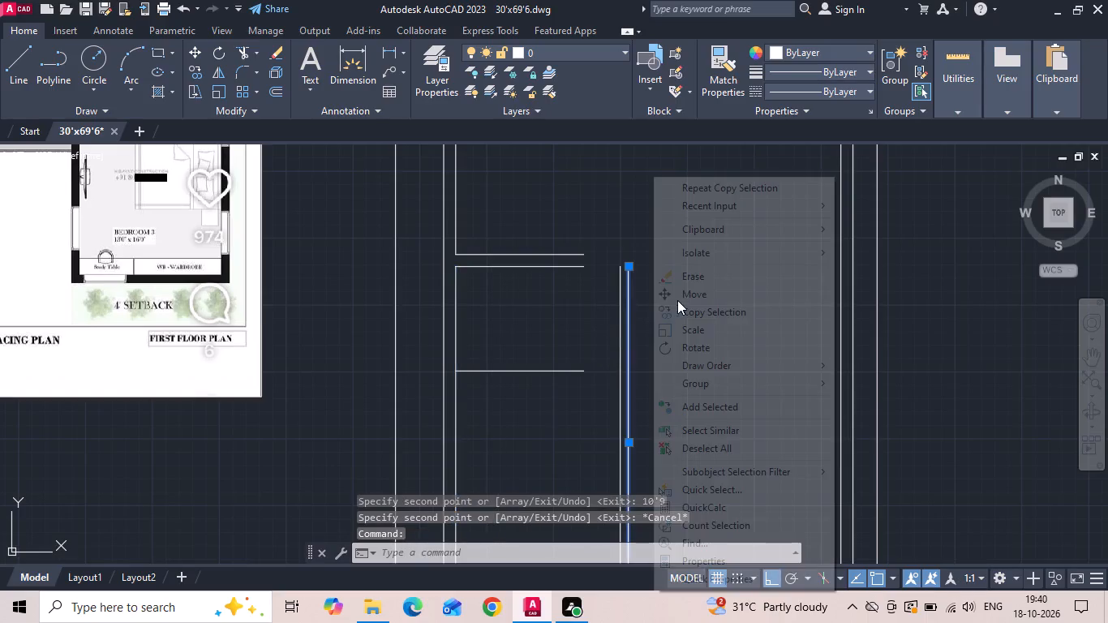
{"action": "left_click_drag", "start_coordinate": [702, 329], "coordinate": [712, 333]}
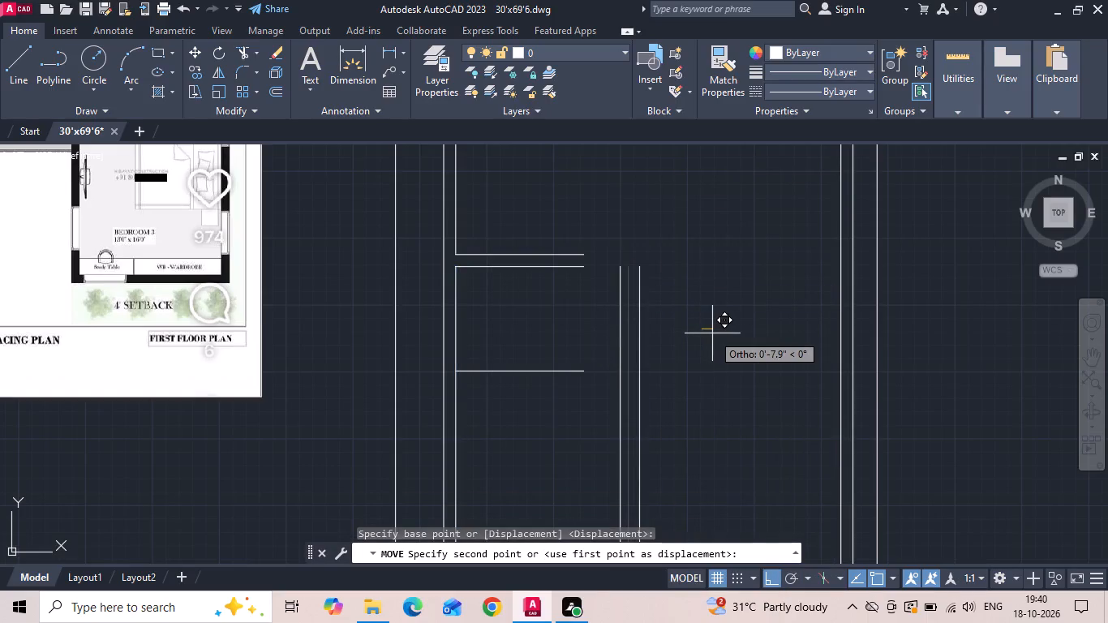
{"action": "type", "text": "3"}
{"action": "key", "text": "space"}
Extend the living room end wall's lines, the outer vertical partition line and the 6'6" offset line to meet their adjoining walls.
{"action": "key", "text": "e"}
{"action": "key", "text": "x"}
{"action": "key", "text": "space"}
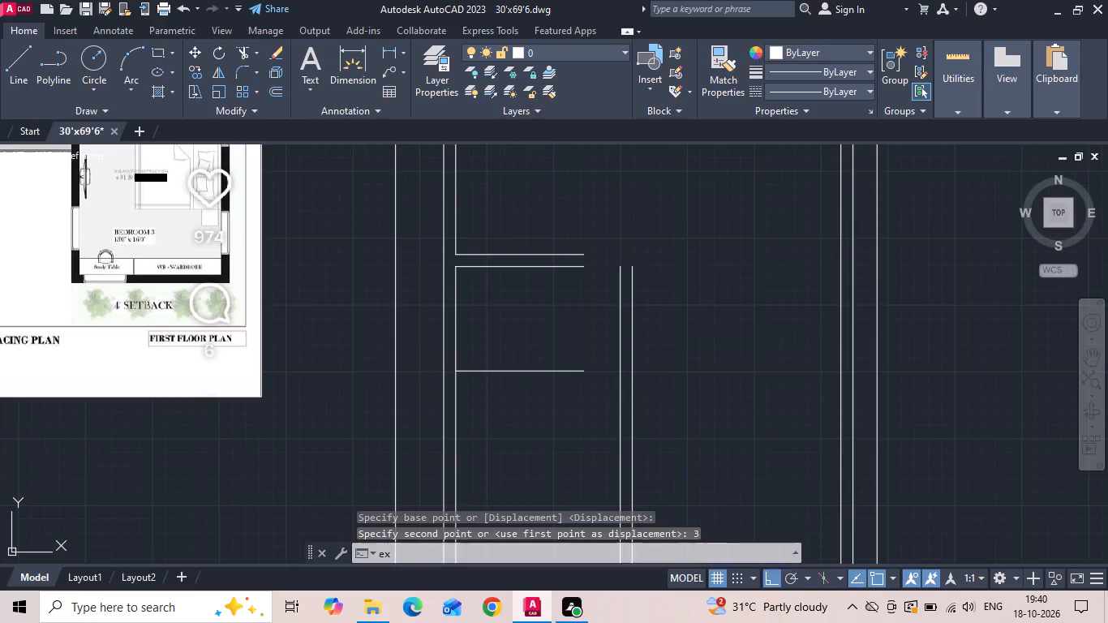
{"action": "left_click_drag", "start_coordinate": [556, 237], "coordinate": [560, 305]}
{"action": "left_click", "coordinate": [632, 275]}
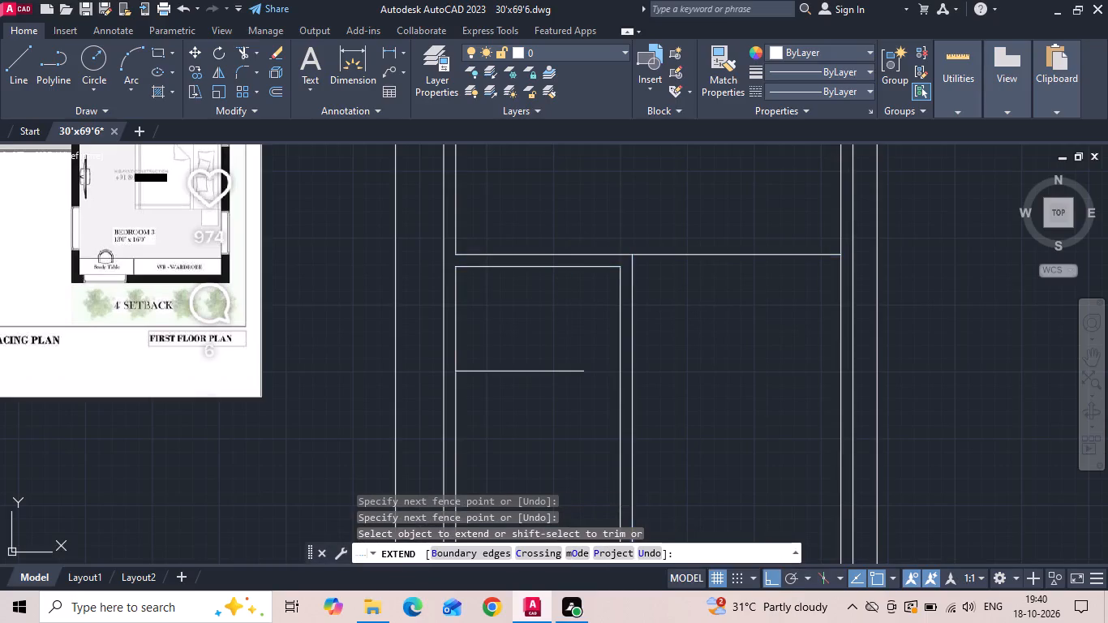
{"action": "left_click_drag", "start_coordinate": [580, 337], "coordinate": [532, 394]}
{"action": "key", "text": "Escape"}
{"action": "type", "text": "tr"}
{"action": "key", "text": "Escape"}
Move the end wall's lower line and the horizontal line 6'6" below it upward by 3".
{"action": "middle_click_drag", "start_coordinate": [659, 382], "coordinate": [474, 386]}
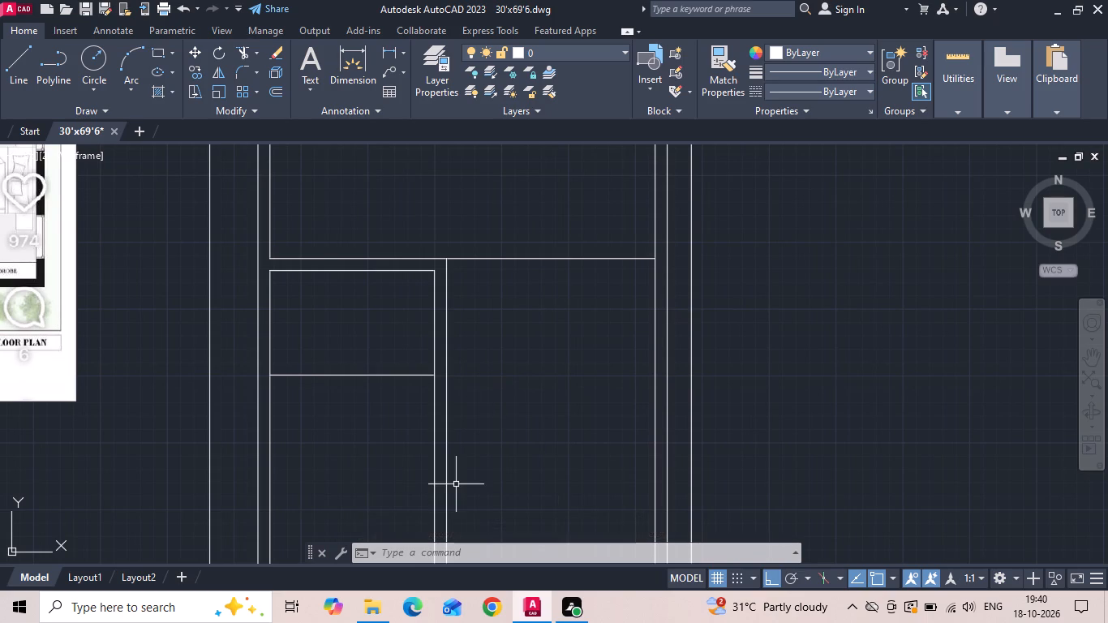
{"action": "key", "text": "Escape"}
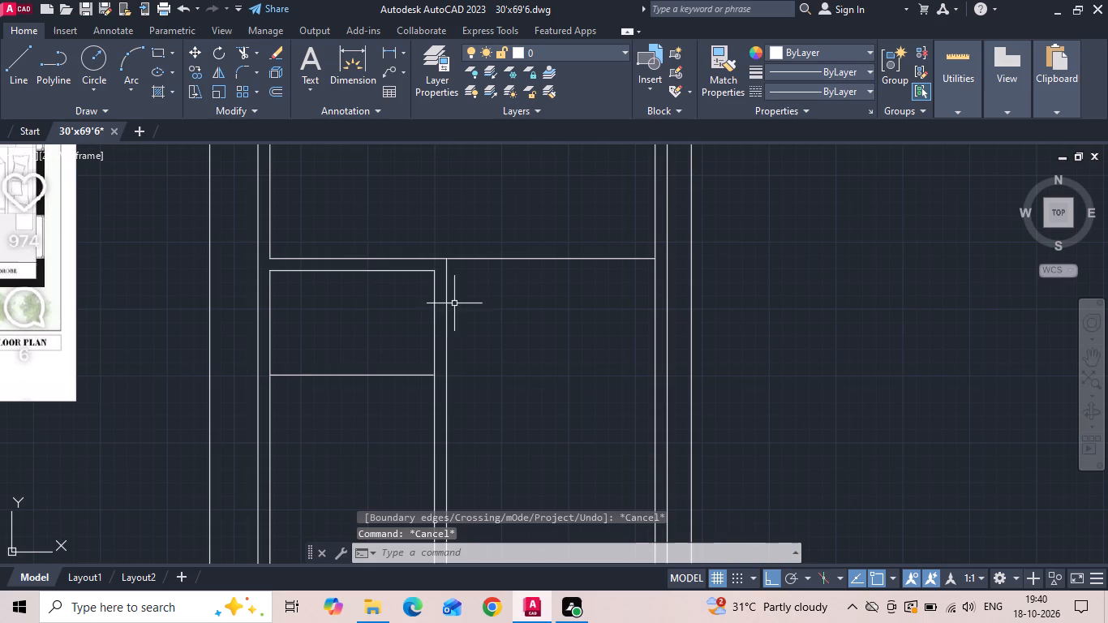
{"action": "left_click", "coordinate": [395, 260]}
{"action": "key", "text": "Escape"}
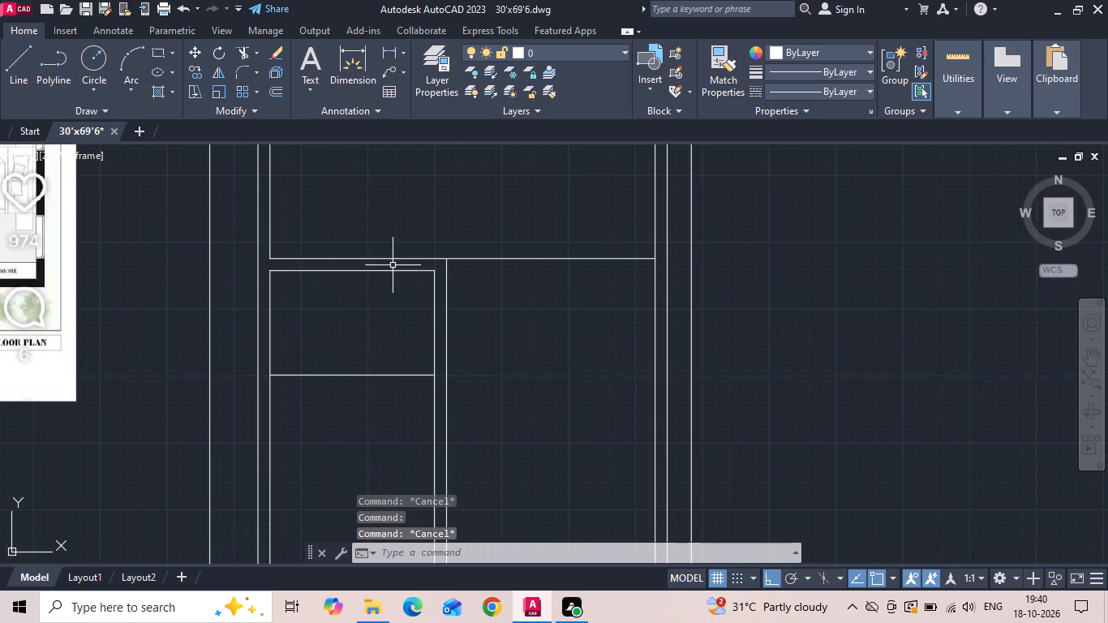
{"action": "left_click", "coordinate": [393, 265]}
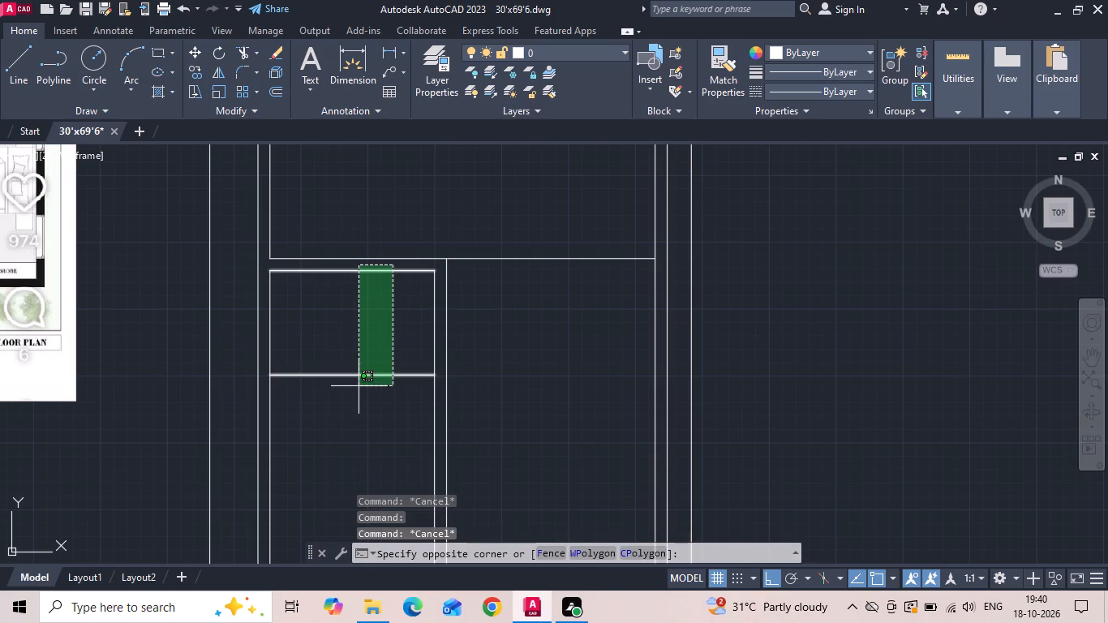
{"action": "left_click", "coordinate": [359, 386]}
{"action": "right_click", "coordinate": [359, 386]}
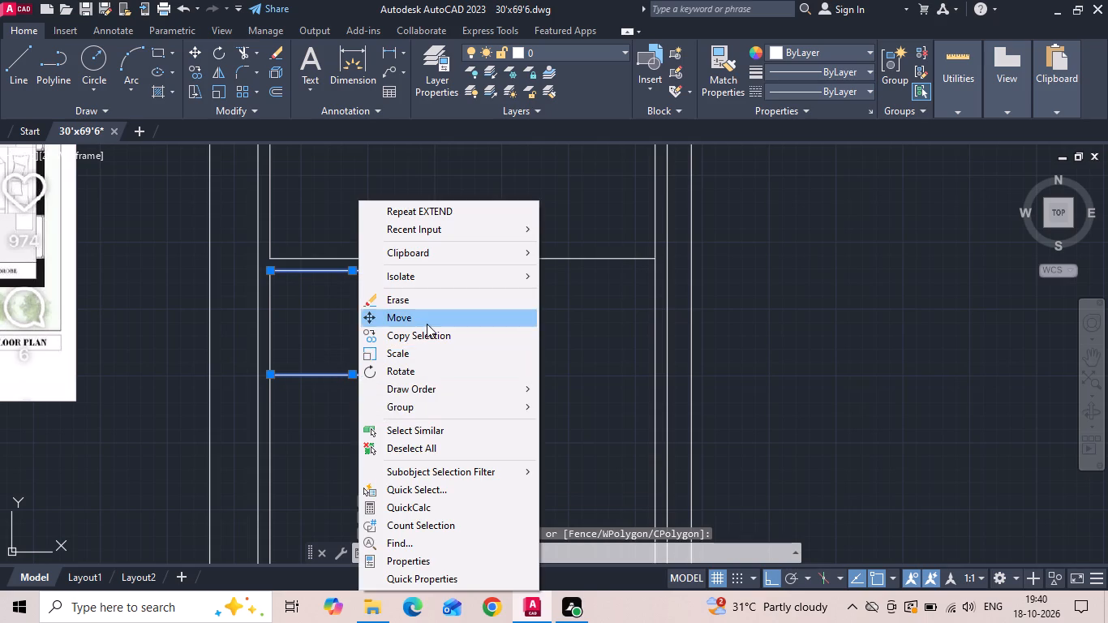
{"action": "left_click", "coordinate": [427, 324]}
{"action": "left_click_drag", "start_coordinate": [546, 394], "coordinate": [540, 363]}
{"action": "type", "text": "3"}
{"action": "key", "text": "space"}
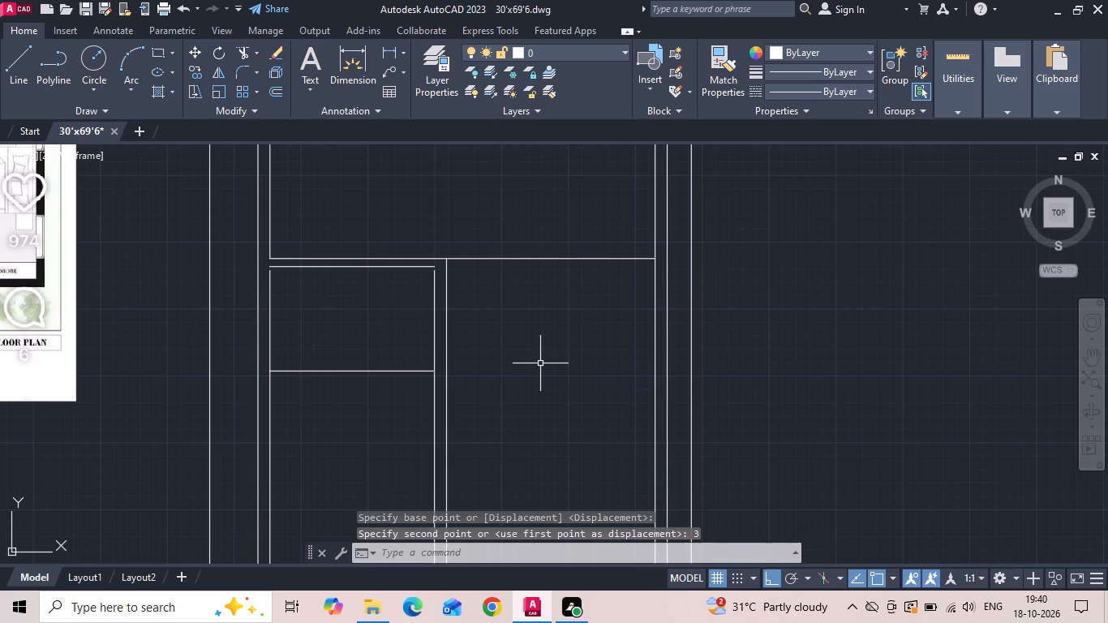
Extend the inner vertical partition line up to the moved wall line, and that wall line across to the right outer wall.
{"action": "key", "text": "Escape"}
{"action": "type", "text": "ex"}
{"action": "key", "text": "space"}
{"action": "key", "text": "space"}
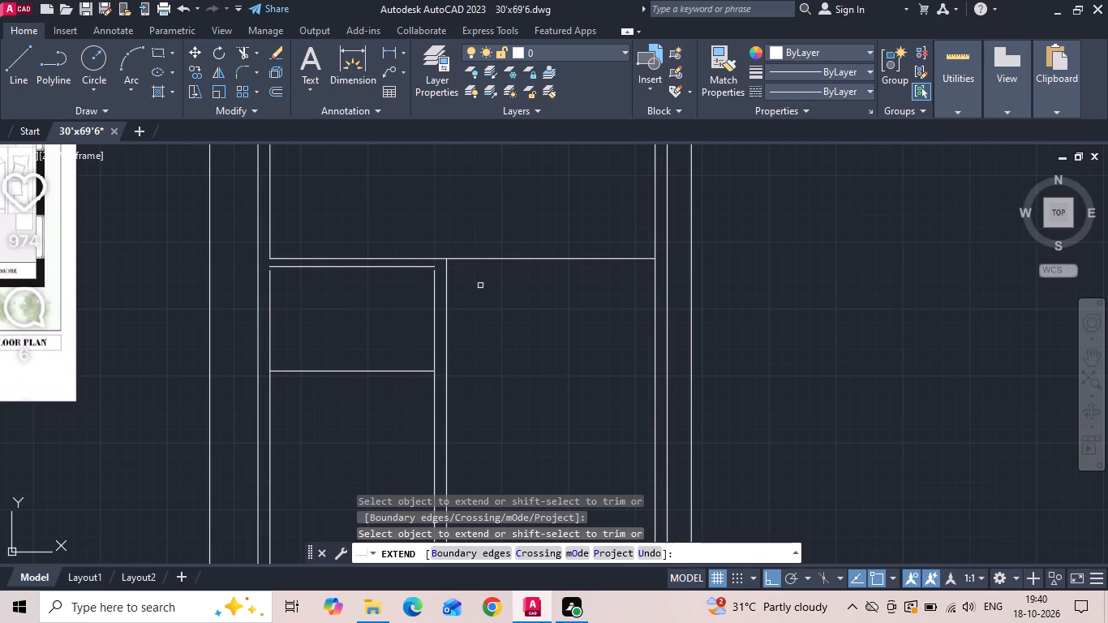
{"action": "left_click", "coordinate": [434, 271]}
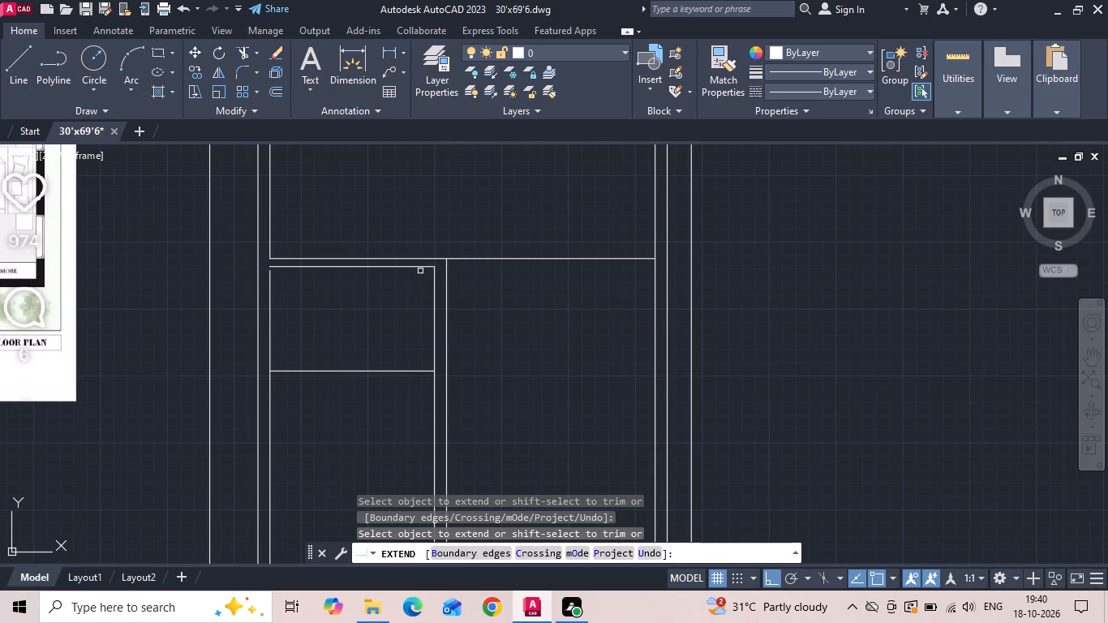
{"action": "left_click", "coordinate": [420, 271]}
{"action": "left_click", "coordinate": [423, 263]}
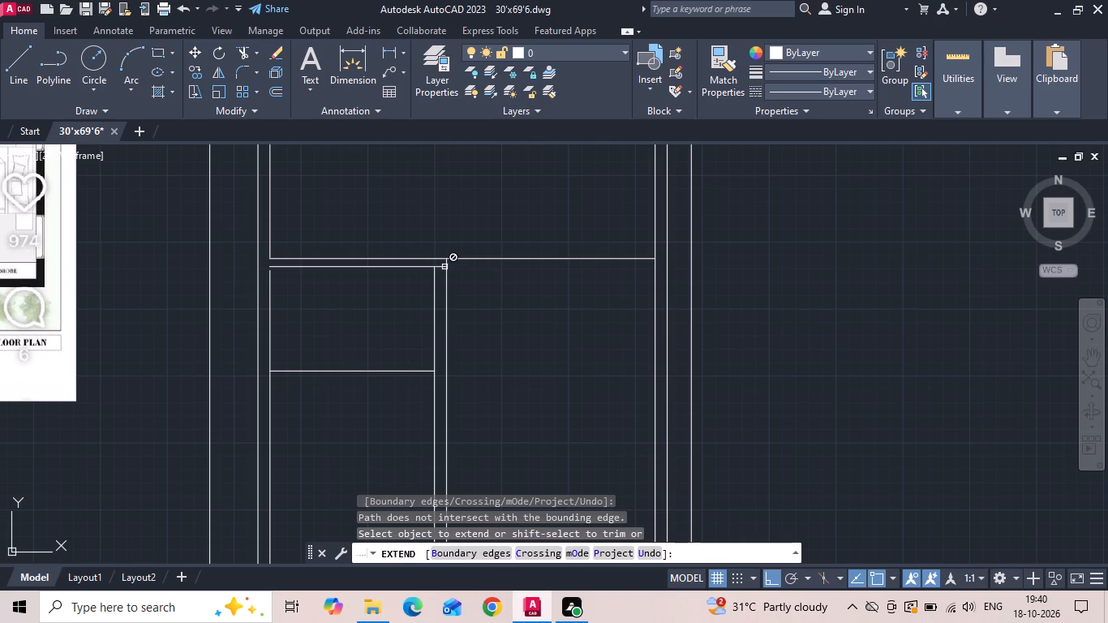
{"action": "left_click", "coordinate": [444, 267]}
{"action": "left_click", "coordinate": [442, 266]}
{"action": "key", "text": "Escape"}
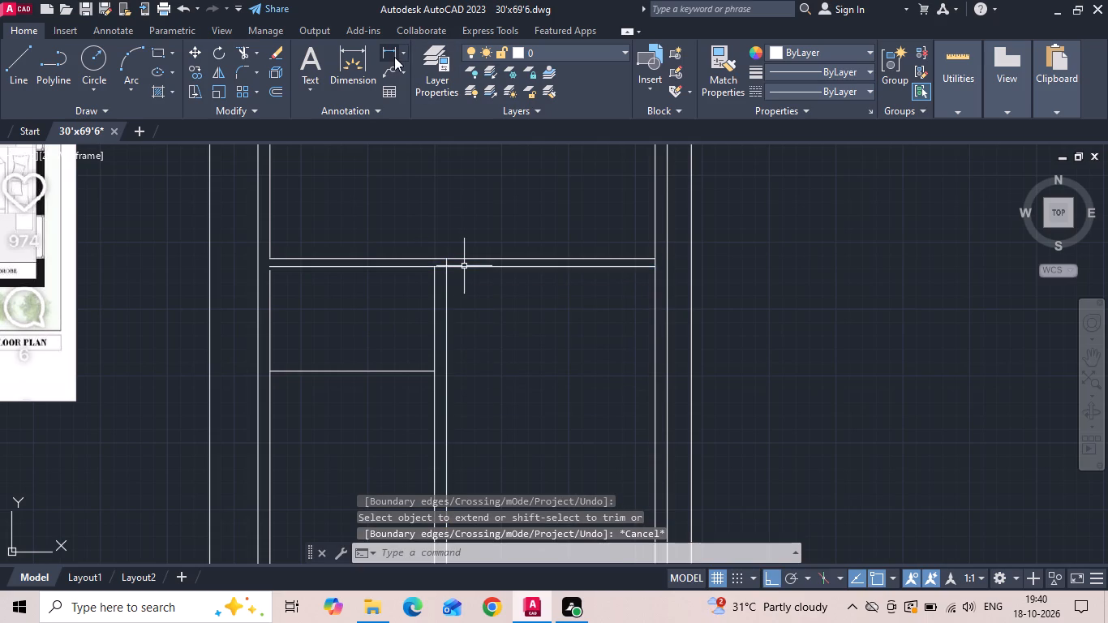
Measure the thickness of the living room's end wall.
{"action": "left_click", "coordinate": [393, 55]}
{"action": "scroll", "coordinate": [410, 251], "scroll_direction": "up", "scroll_amount": 1}
{"action": "left_click_drag", "start_coordinate": [406, 262], "coordinate": [403, 270]}
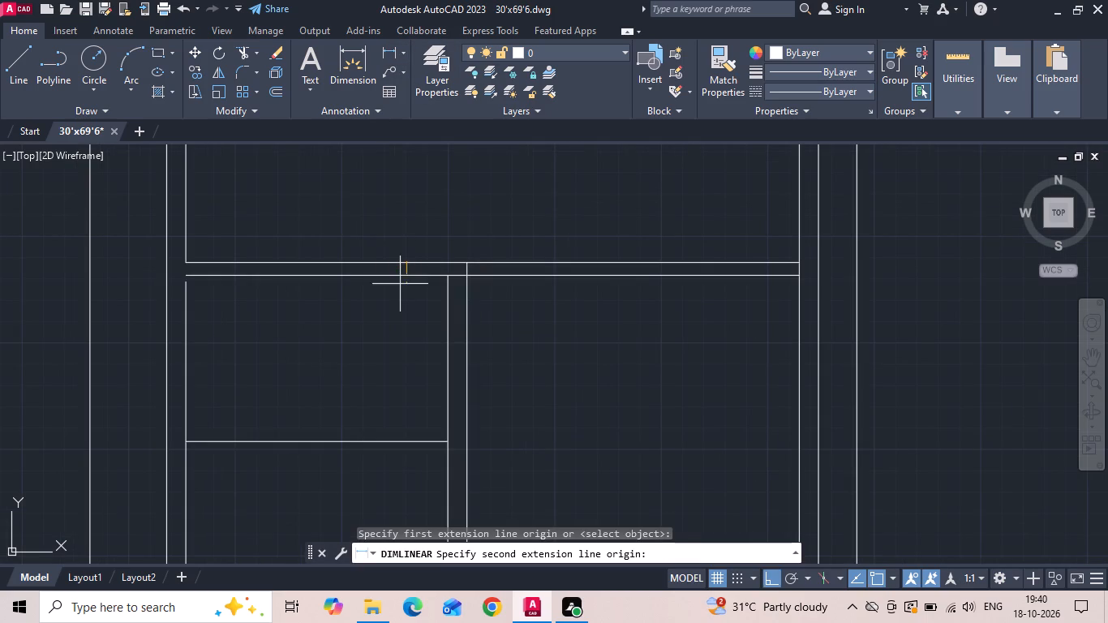
{"action": "left_click", "coordinate": [401, 277]}
{"action": "key", "text": "Escape"}
Extend the left outer wall's inner line up to the lower line of the living room's end wall.
{"action": "type", "text": "ex"}
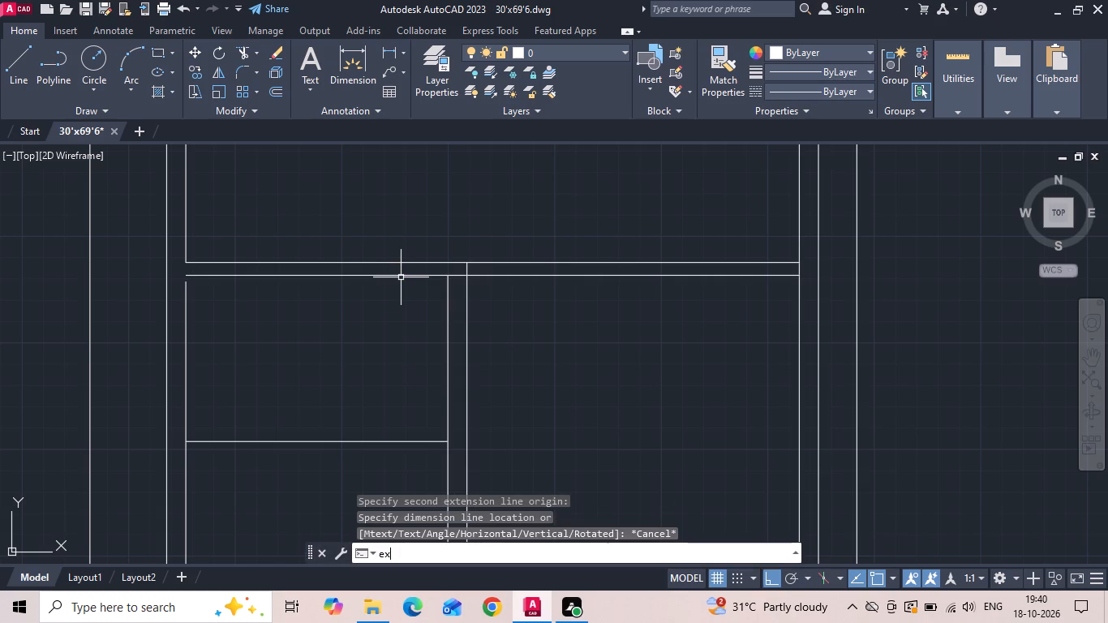
{"action": "key", "text": "space"}
{"action": "left_click", "coordinate": [235, 349]}
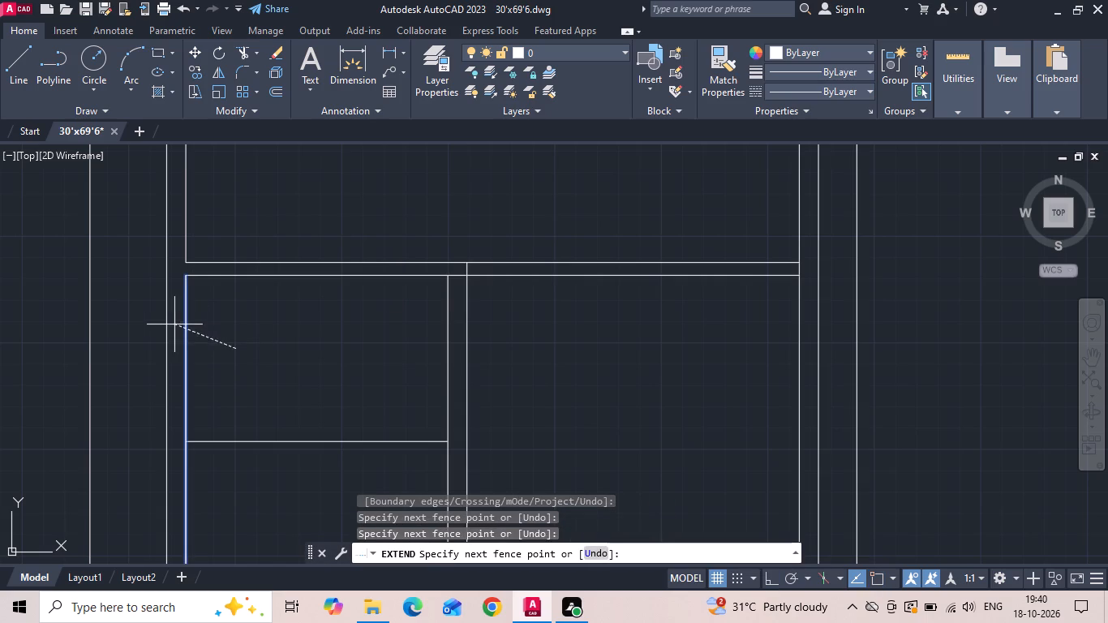
{"action": "left_click", "coordinate": [174, 324]}
{"action": "key", "text": "Escape"}
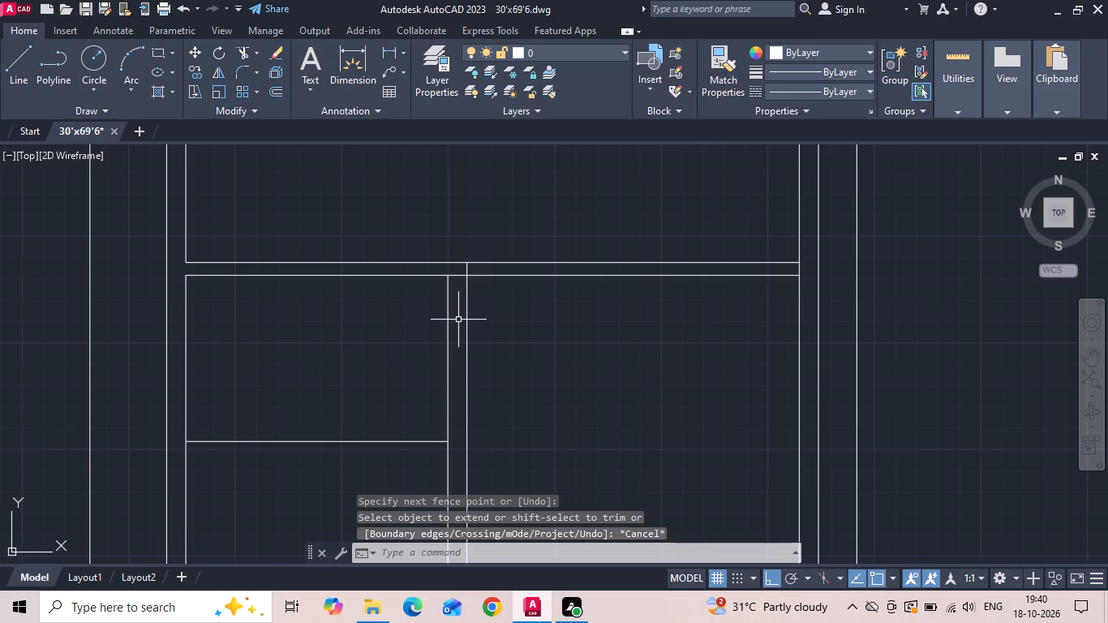
Offset the lower line of the living room's end wall 5' downward.
{"action": "key", "text": "Escape"}
{"action": "key", "text": "o"}
{"action": "key", "text": "Return"}
{"action": "type", "text": "5'"}
{"action": "key", "text": "Return"}
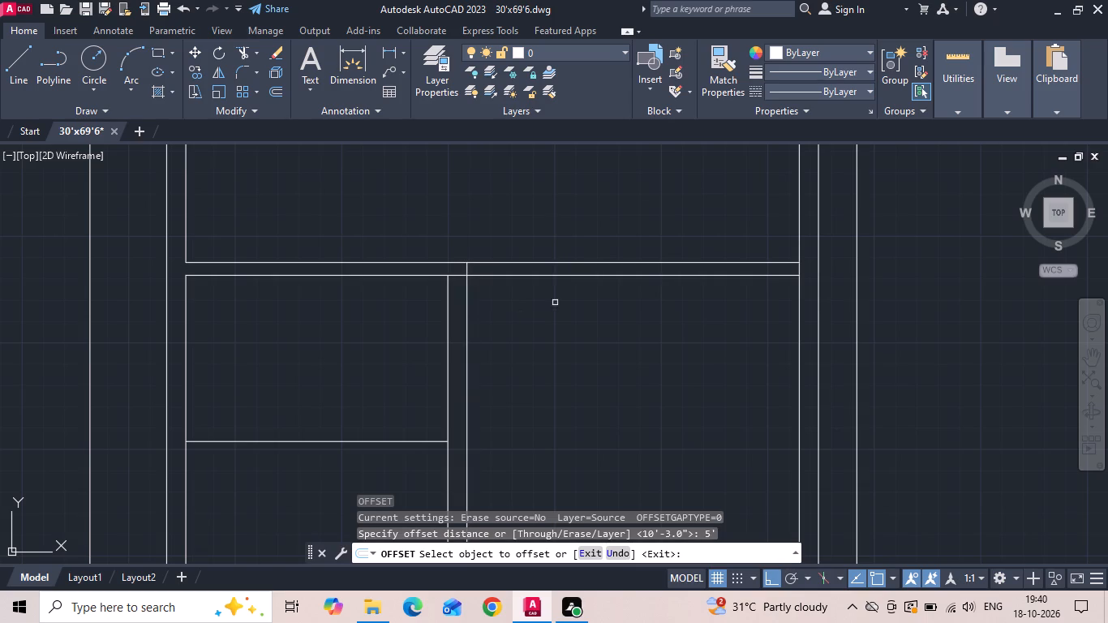
{"action": "left_click", "coordinate": [616, 274]}
{"action": "left_click", "coordinate": [625, 335]}
{"action": "key", "text": "Escape"}
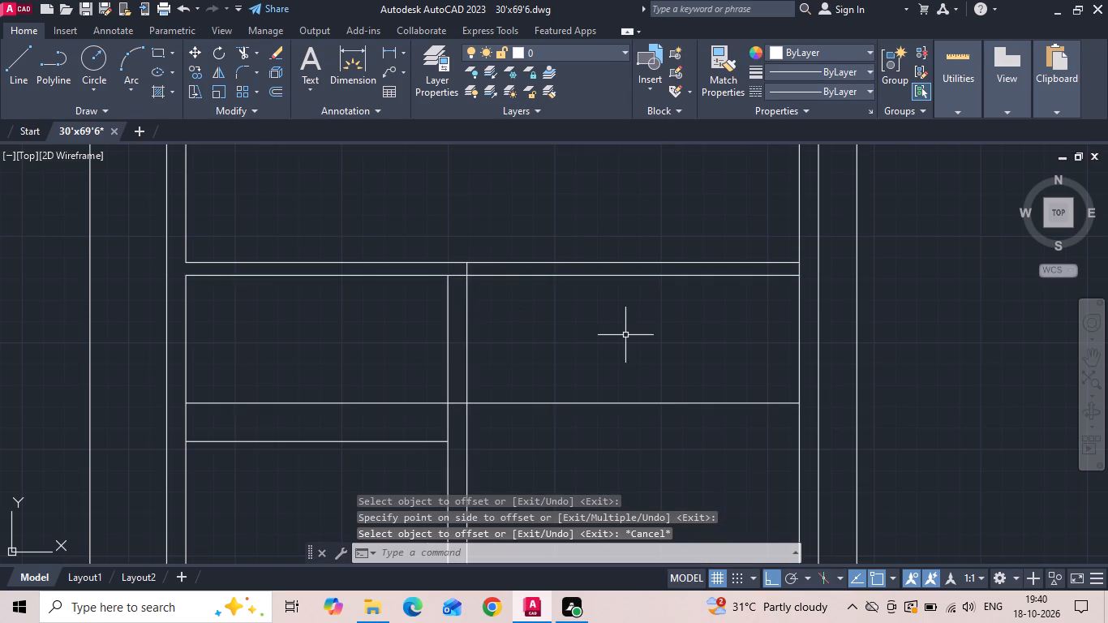
Offset the right outer wall's inner line 8' to the left.
{"action": "type", "text": "o"}
{"action": "key", "text": "space"}
{"action": "type", "text": "8'"}
{"action": "key", "text": "Return"}
{"action": "left_click", "coordinate": [801, 347]}
{"action": "left_click", "coordinate": [711, 363]}
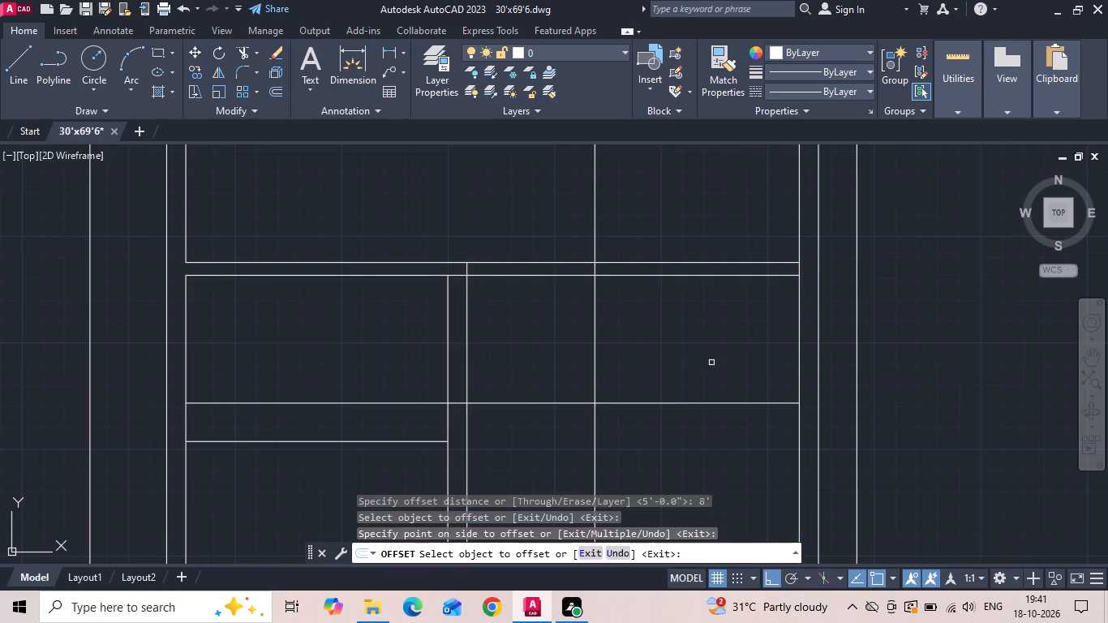
{"action": "key", "text": "Escape"}
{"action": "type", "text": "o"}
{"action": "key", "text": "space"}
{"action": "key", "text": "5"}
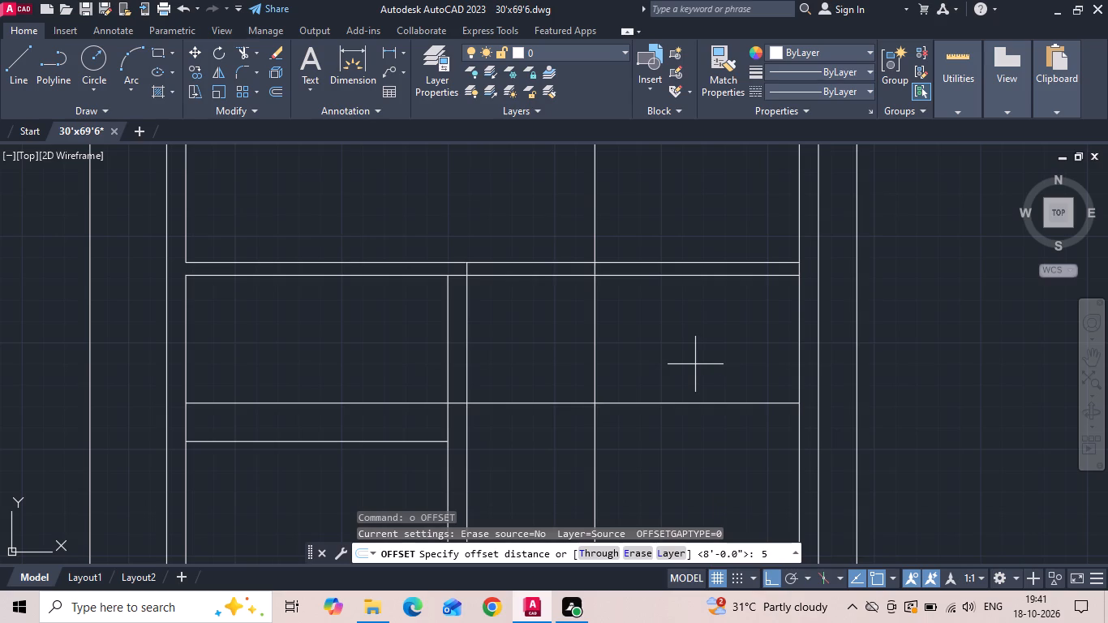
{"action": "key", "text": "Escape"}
Offset the 8' vertical partition line 6" to the left and the 5' horizontal partition line 6" downward.
{"action": "key", "text": "o"}
{"action": "key", "text": "space"}
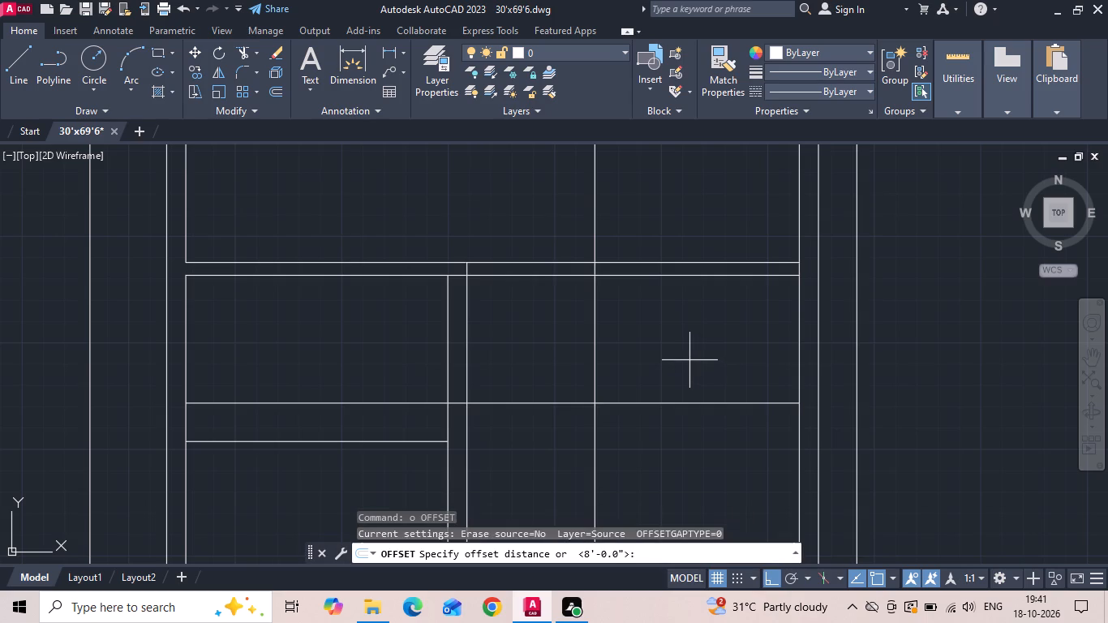
{"action": "type", "text": "6"}
{"action": "key", "text": "space"}
{"action": "left_click_drag", "start_coordinate": [594, 361], "coordinate": [571, 363]}
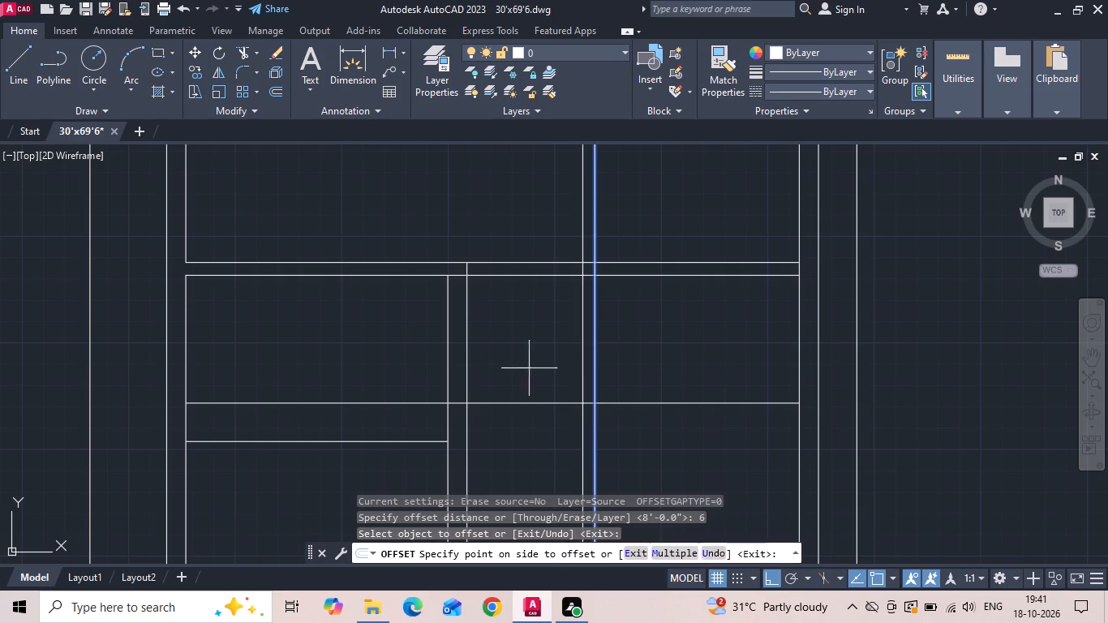
{"action": "left_click", "coordinate": [514, 368]}
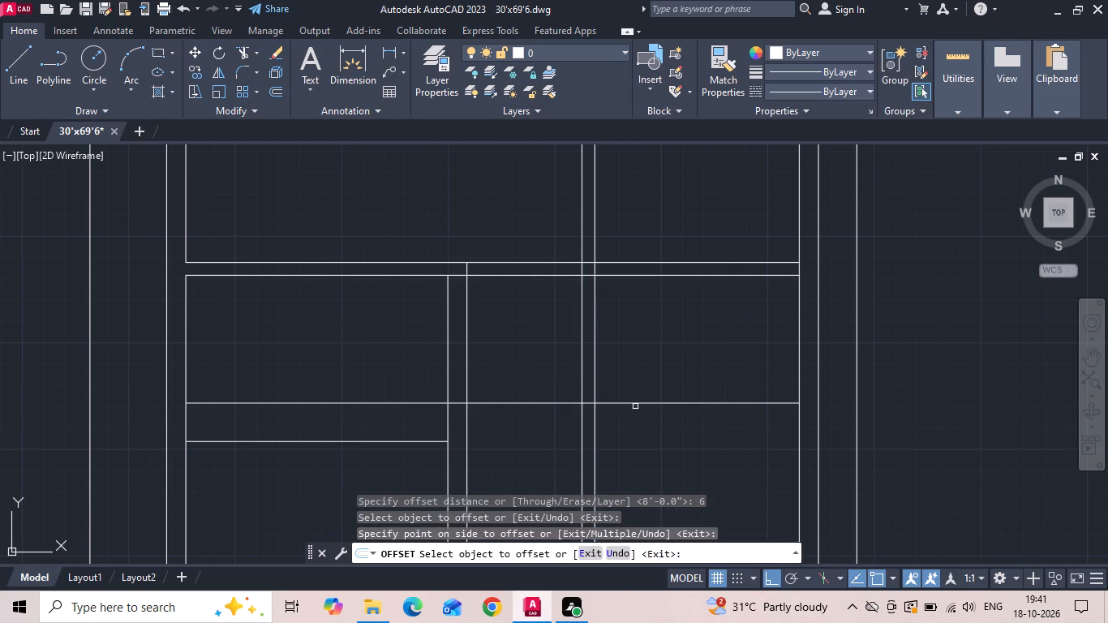
{"action": "left_click", "coordinate": [635, 406]}
{"action": "left_click", "coordinate": [630, 402]}
{"action": "left_click", "coordinate": [625, 426]}
{"action": "key", "text": "Escape"}
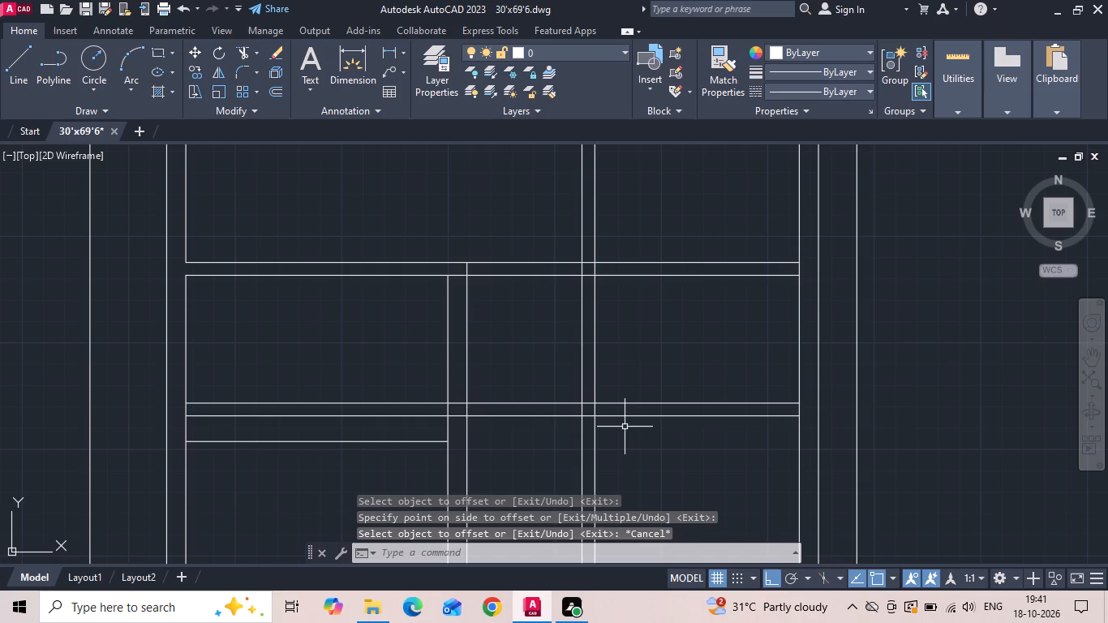
Trim the new partition lines beyond the small room's outer corner and where they cross the living room's end wall.
{"action": "key", "text": "t"}
{"action": "key", "text": "r"}
{"action": "key", "text": "space"}
{"action": "left_click_drag", "start_coordinate": [530, 372], "coordinate": [632, 474]}
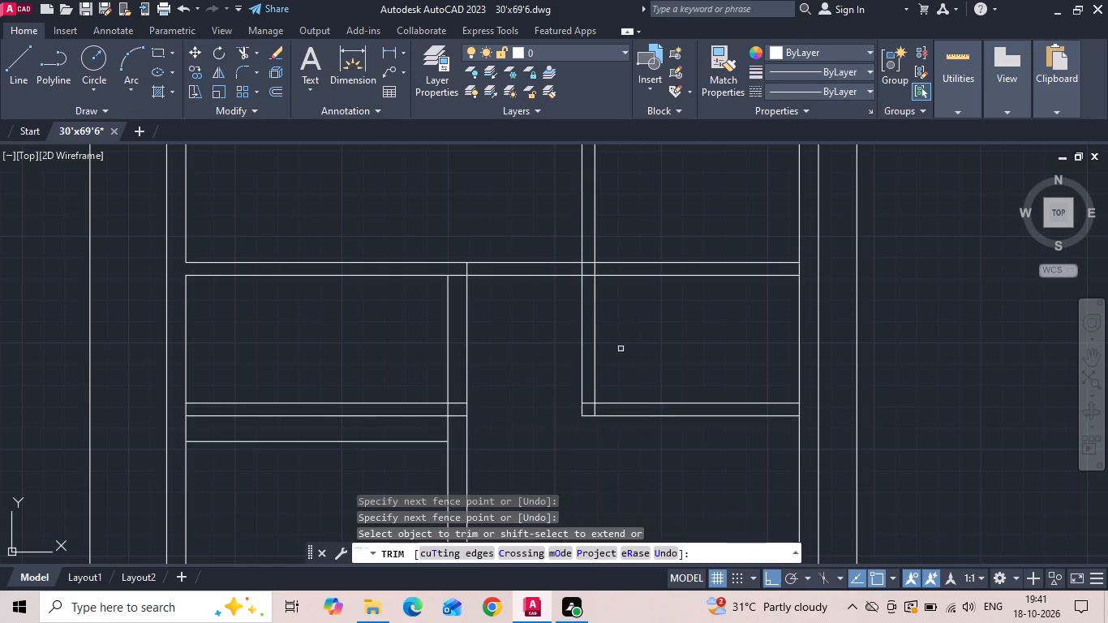
{"action": "scroll", "coordinate": [569, 234], "scroll_direction": "up", "scroll_amount": 2}
{"action": "left_click_drag", "start_coordinate": [566, 324], "coordinate": [685, 333]}
{"action": "scroll", "coordinate": [675, 234], "scroll_direction": "down", "scroll_amount": 2}
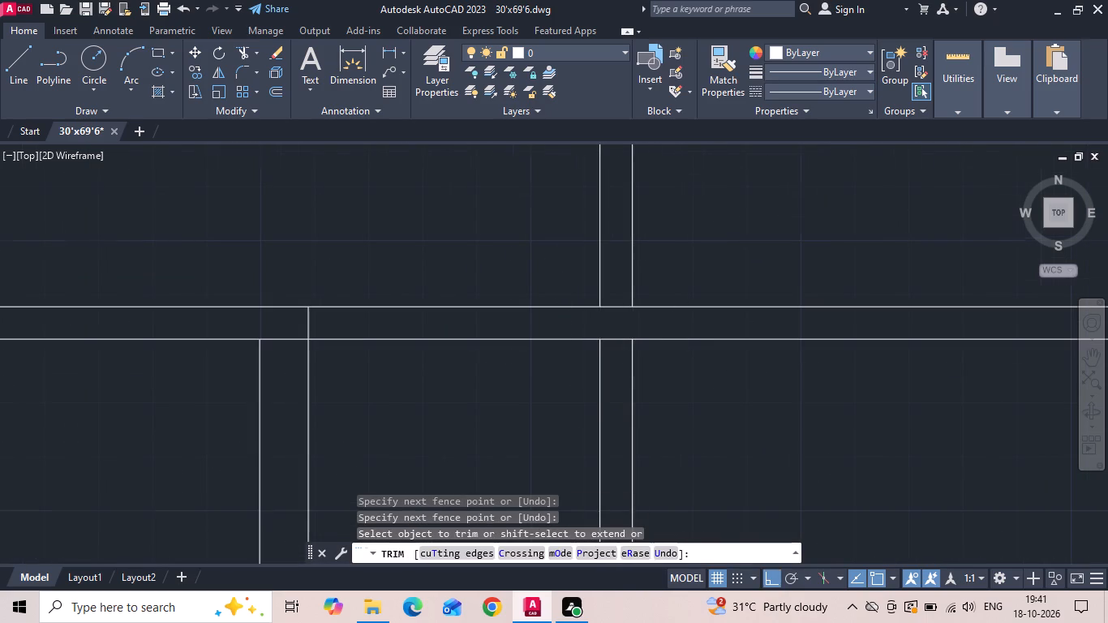
{"action": "key", "text": "Escape"}
Delete the leftover vertical segments above the living room's end wall and the leftover horizontal segments across the left room.
{"action": "left_click_drag", "start_coordinate": [689, 223], "coordinate": [648, 230]}
{"action": "left_click", "coordinate": [618, 230]}
{"action": "left_click_drag", "start_coordinate": [500, 368], "coordinate": [479, 410]}
{"action": "left_click", "coordinate": [466, 436]}
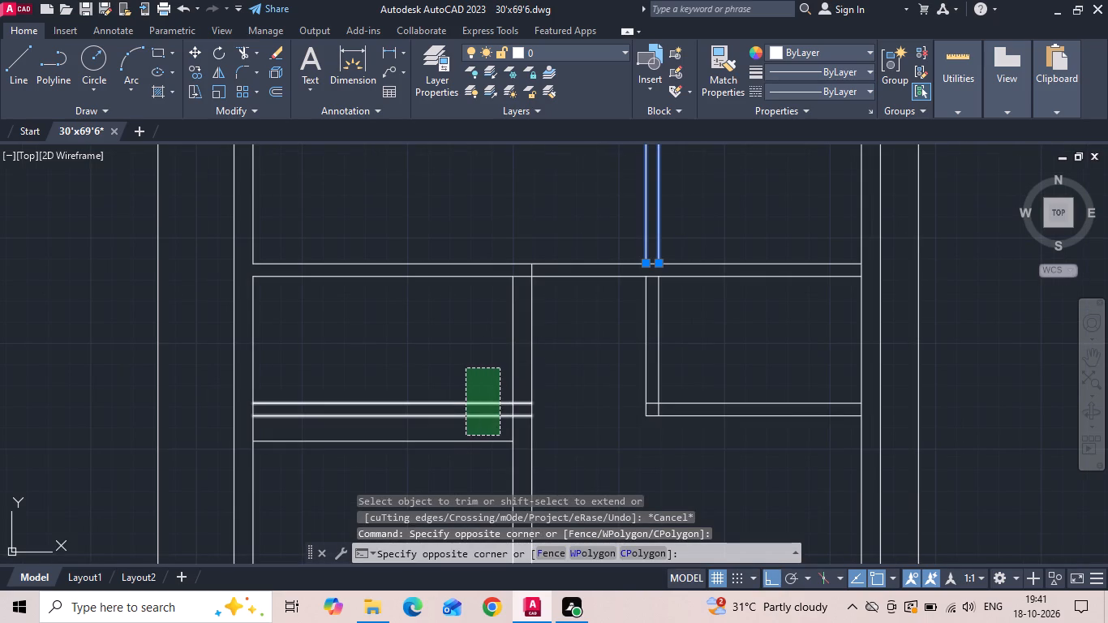
{"action": "key", "text": "Delete"}
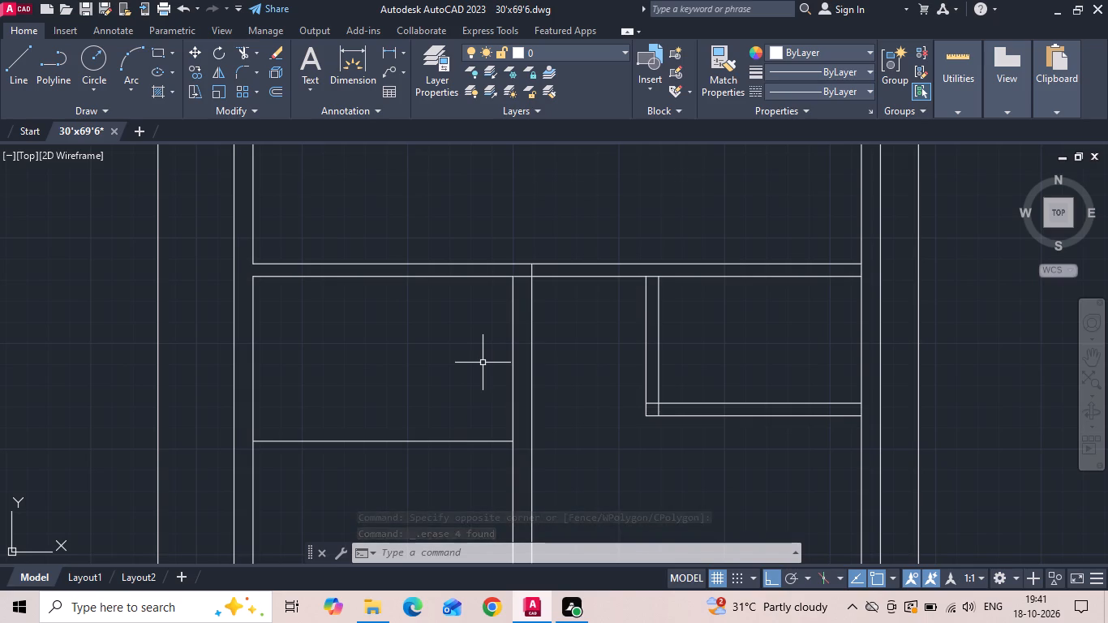
Offset the lower line of the small room's bottom wall 16' downward.
{"action": "key", "text": "Escape"}
{"action": "type", "text": "o 16'"}
{"action": "key", "text": "Return"}
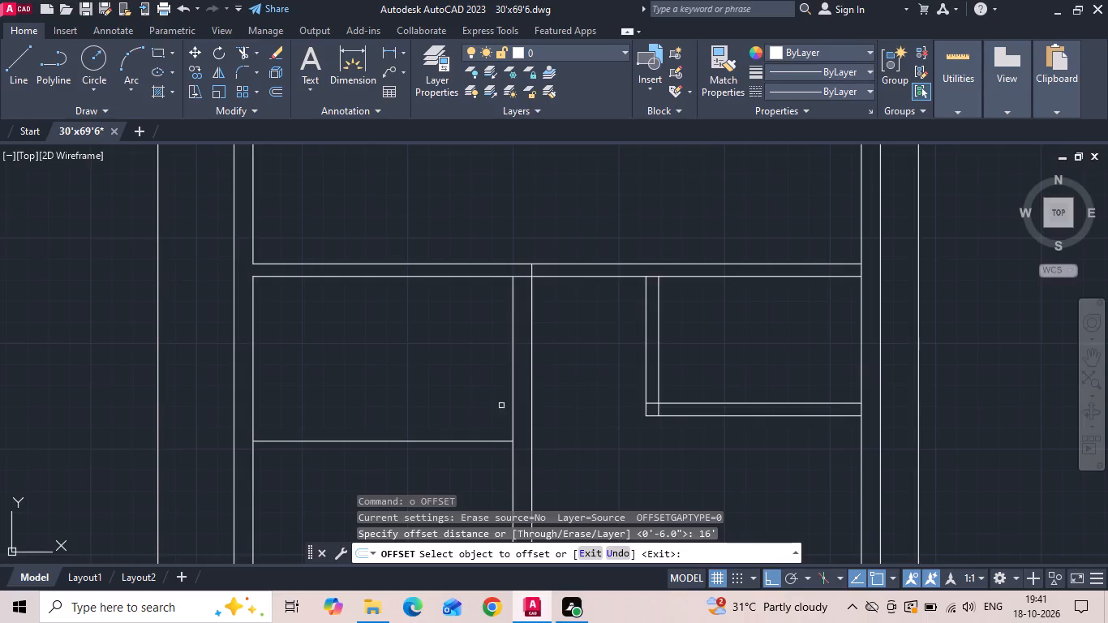
{"action": "scroll", "coordinate": [555, 415], "scroll_direction": "down", "scroll_amount": 1}
{"action": "middle_click_drag", "start_coordinate": [625, 442], "coordinate": [614, 367]}
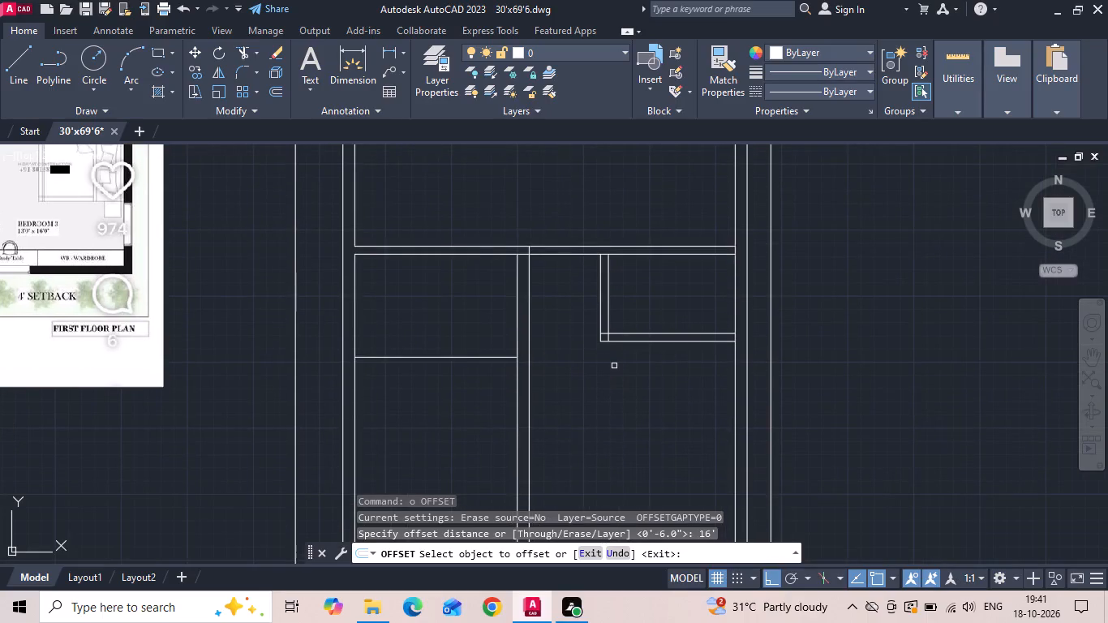
{"action": "left_click", "coordinate": [642, 342]}
{"action": "middle_click_drag", "start_coordinate": [639, 371], "coordinate": [639, 248]}
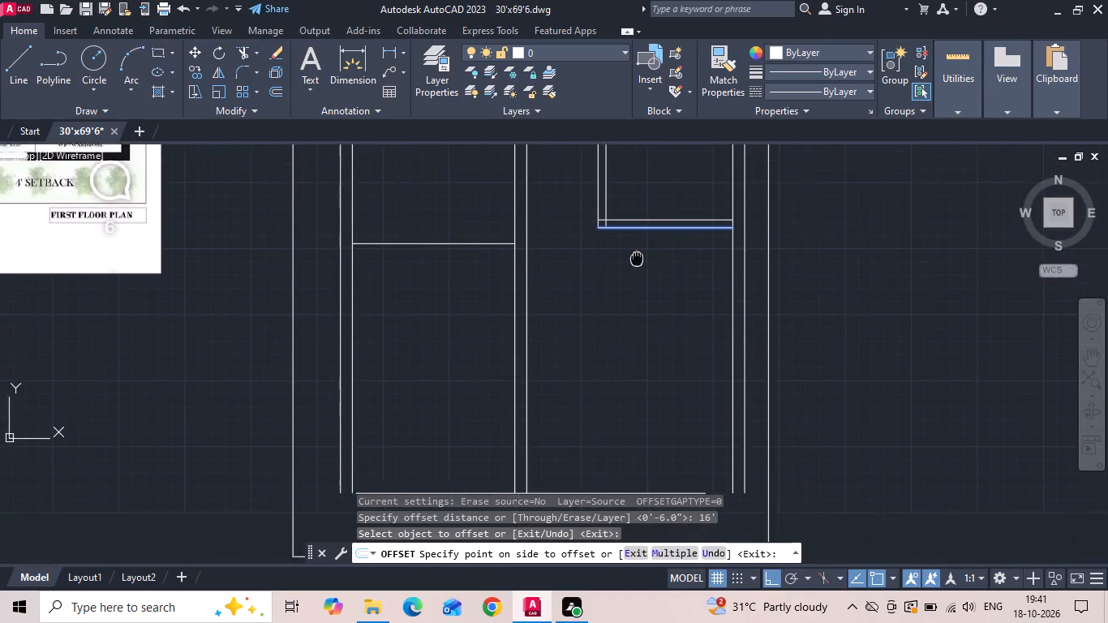
{"action": "middle_click_drag", "start_coordinate": [639, 248], "coordinate": [641, 243]}
{"action": "left_click", "coordinate": [647, 294]}
{"action": "key", "text": "Escape"}
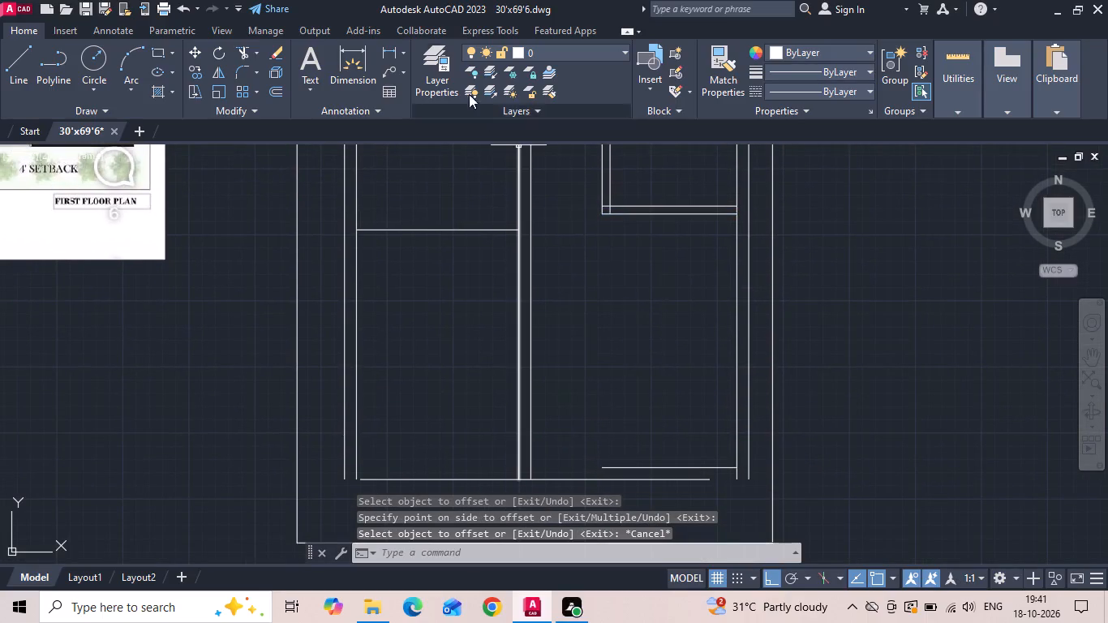
Measure the gap between the new 16' offset line and the building's bottom line.
{"action": "left_click", "coordinate": [390, 57]}
{"action": "scroll", "coordinate": [730, 501], "scroll_direction": "up", "scroll_amount": 1}
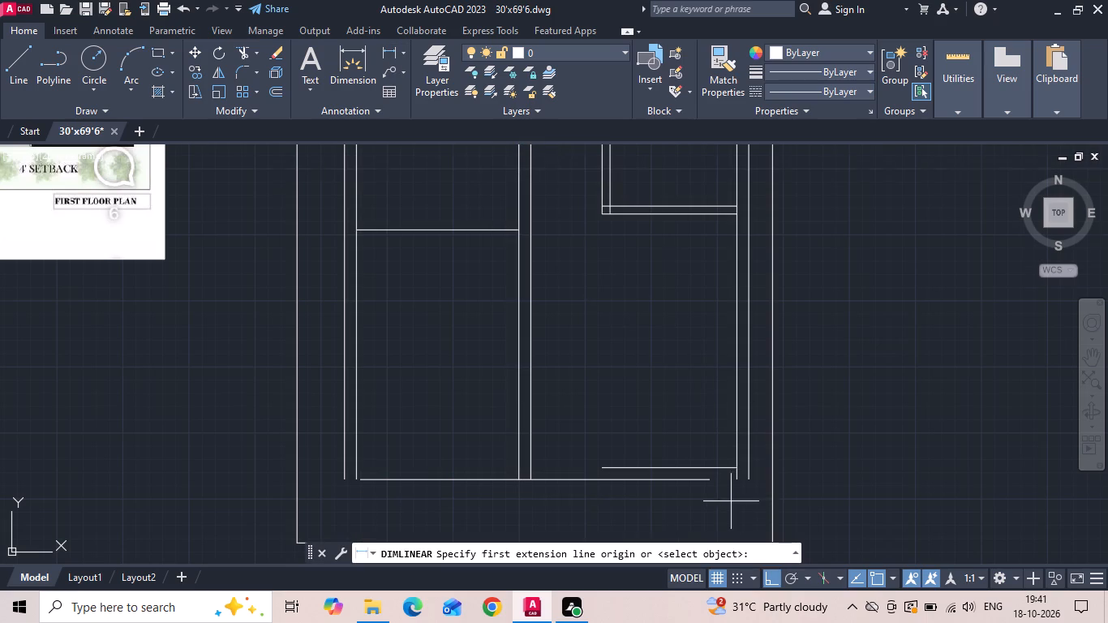
{"action": "scroll", "coordinate": [664, 483], "scroll_direction": "up", "scroll_amount": 2}
{"action": "left_click", "coordinate": [659, 448]}
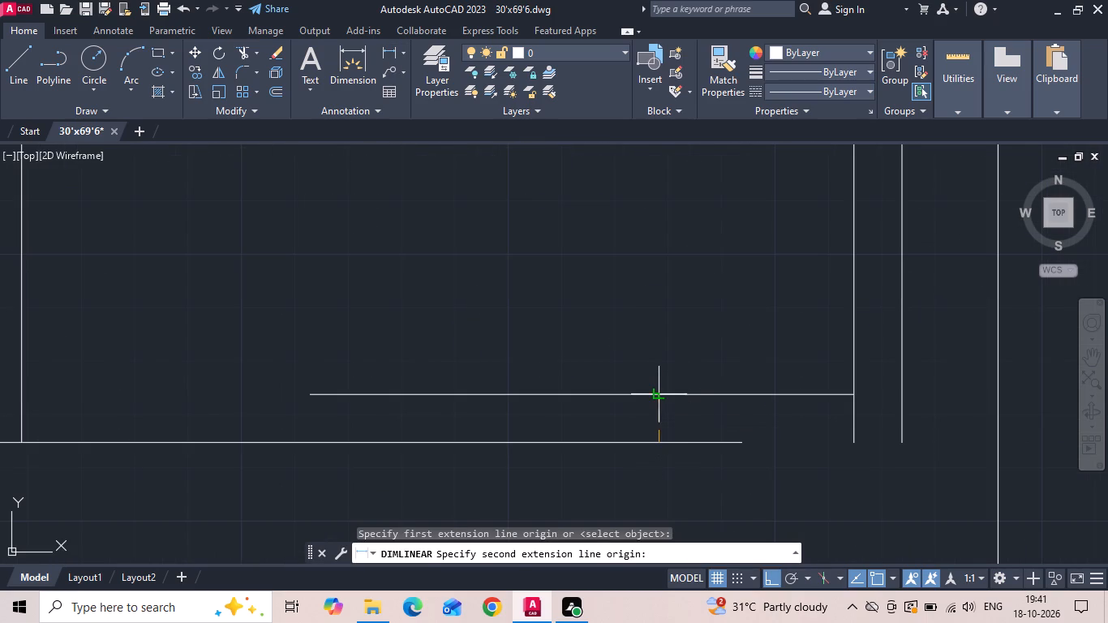
{"action": "left_click", "coordinate": [660, 391]}
{"action": "key", "text": "Escape"}
Extend the building's bottom line to the right wall's outer line and the 16' offset line left to the central wall.
{"action": "scroll", "coordinate": [660, 391], "scroll_direction": "down", "scroll_amount": 2}
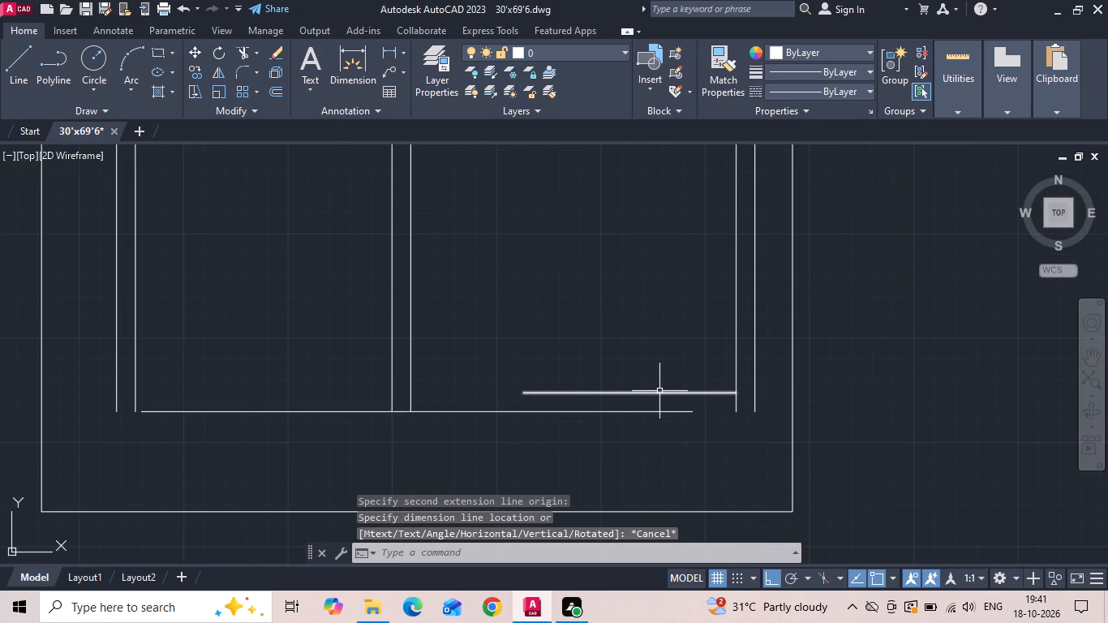
{"action": "type", "text": "ex"}
{"action": "key", "text": "space"}
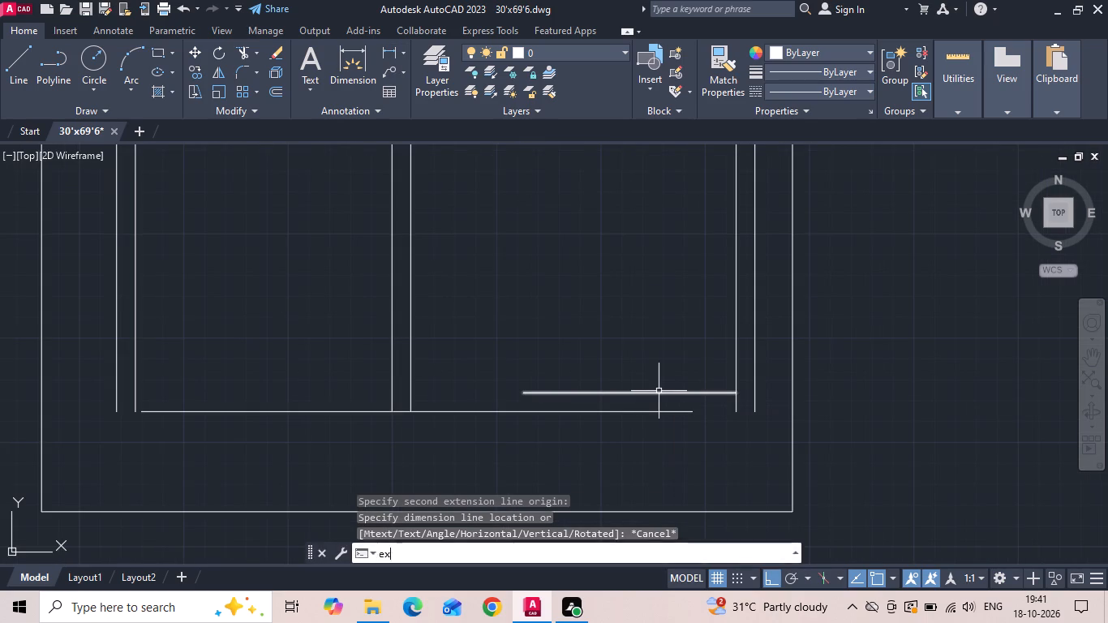
{"action": "left_click", "coordinate": [655, 411]}
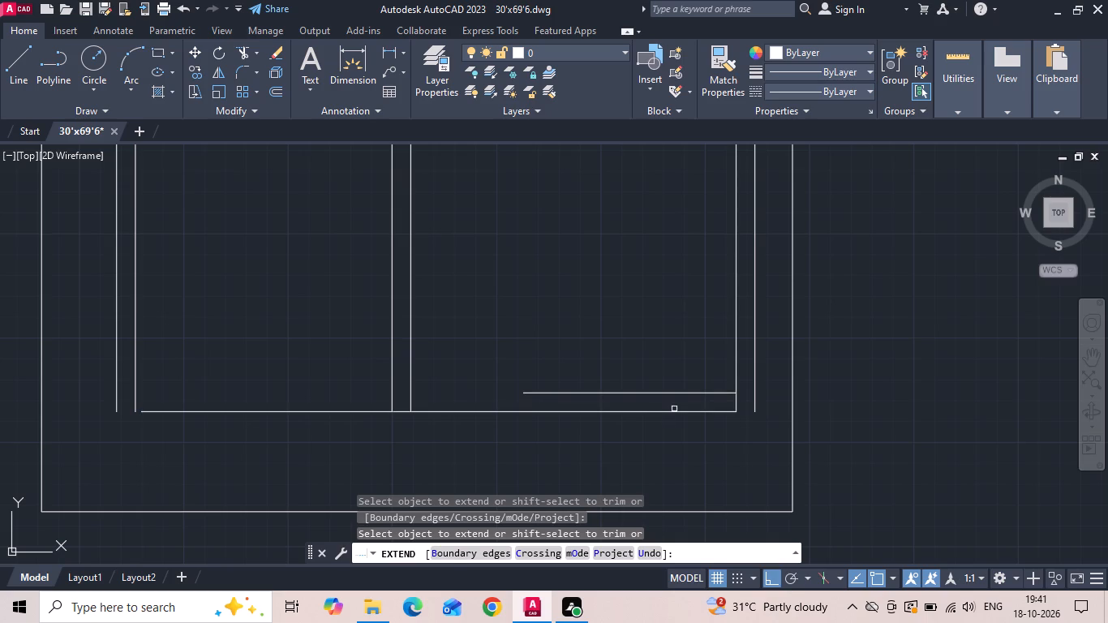
{"action": "left_click", "coordinate": [678, 407]}
{"action": "left_click", "coordinate": [684, 418]}
{"action": "left_click", "coordinate": [500, 387]}
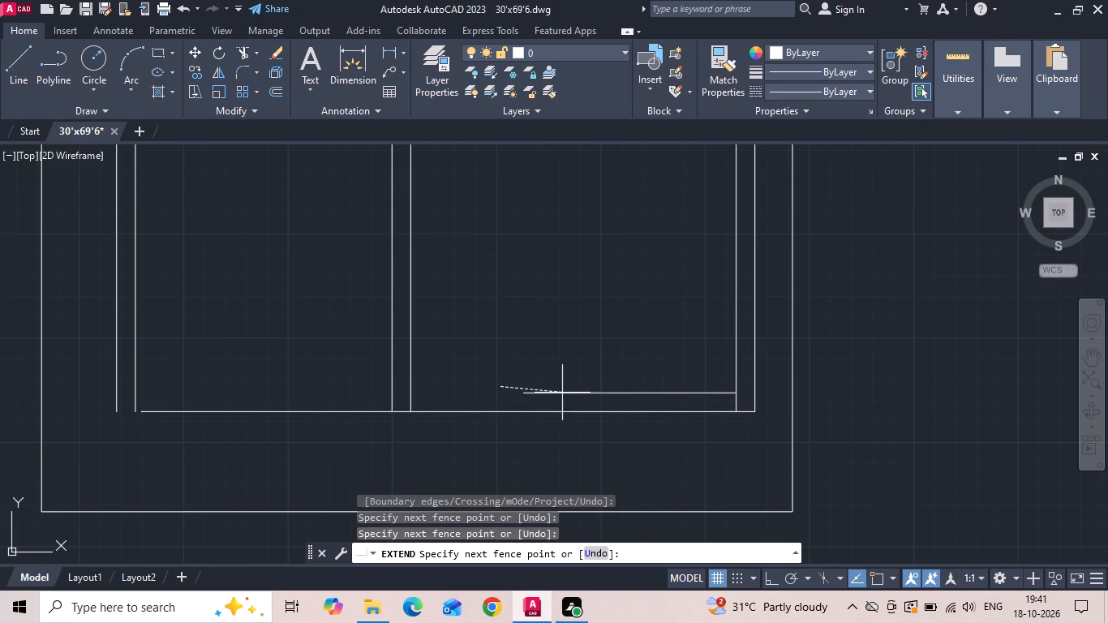
{"action": "left_click", "coordinate": [563, 393]}
{"action": "left_click", "coordinate": [563, 393]}
{"action": "key", "text": "Escape"}
Trim the central wall's right line where it runs through the bottom wall of the right room.
{"action": "type", "text": "tr"}
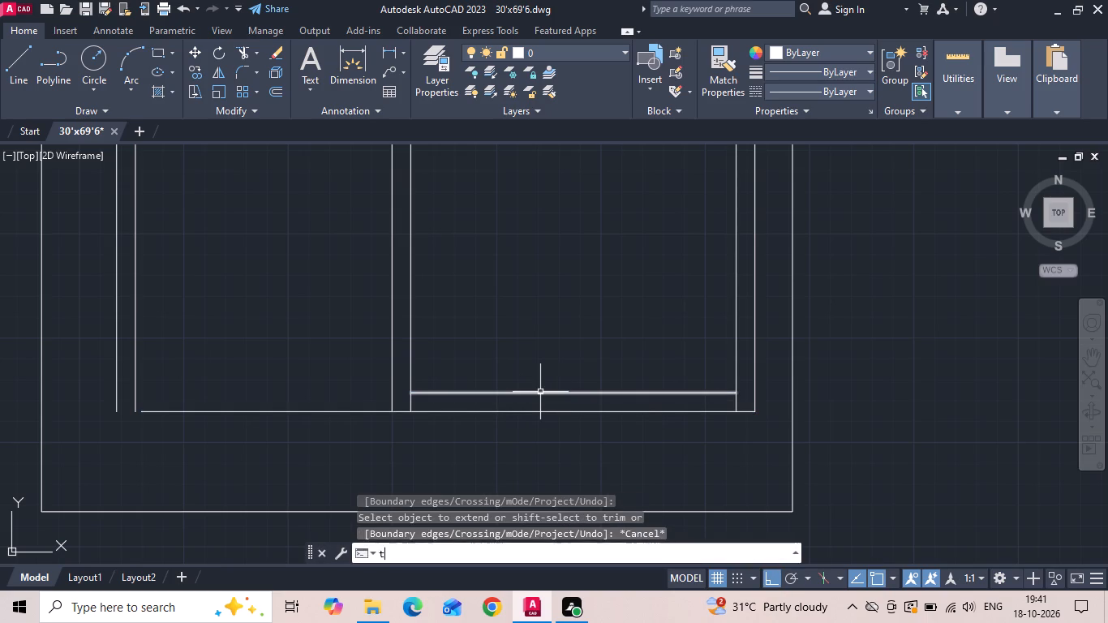
{"action": "key", "text": "space"}
{"action": "key", "text": "space"}
{"action": "left_click", "coordinate": [410, 406]}
{"action": "scroll", "coordinate": [681, 398], "scroll_direction": "down", "scroll_amount": 2}
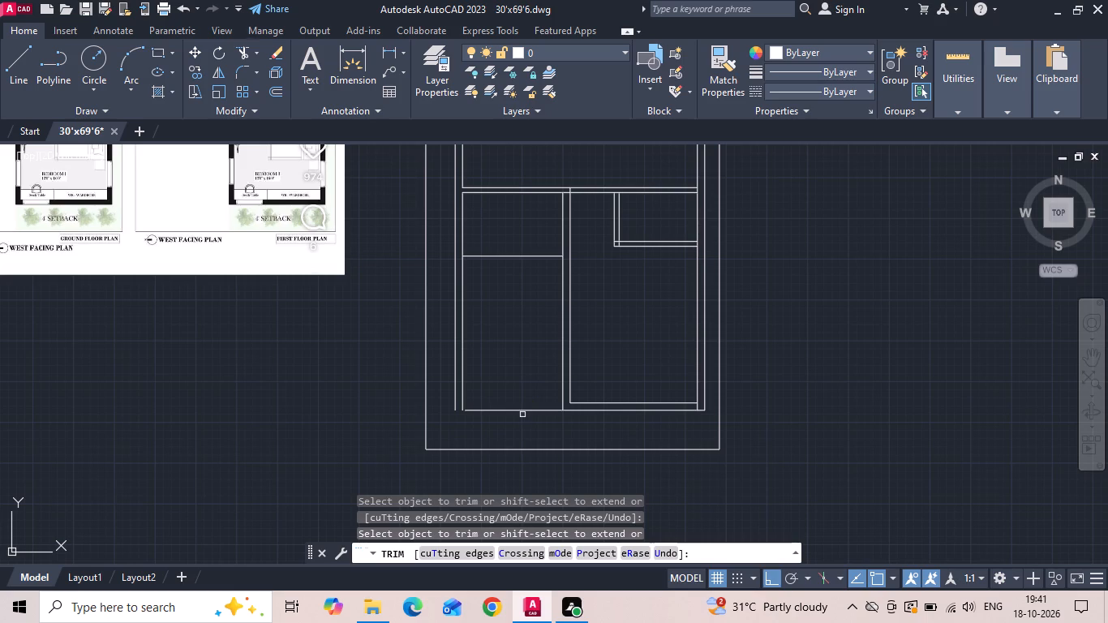
{"action": "key", "text": "Escape"}
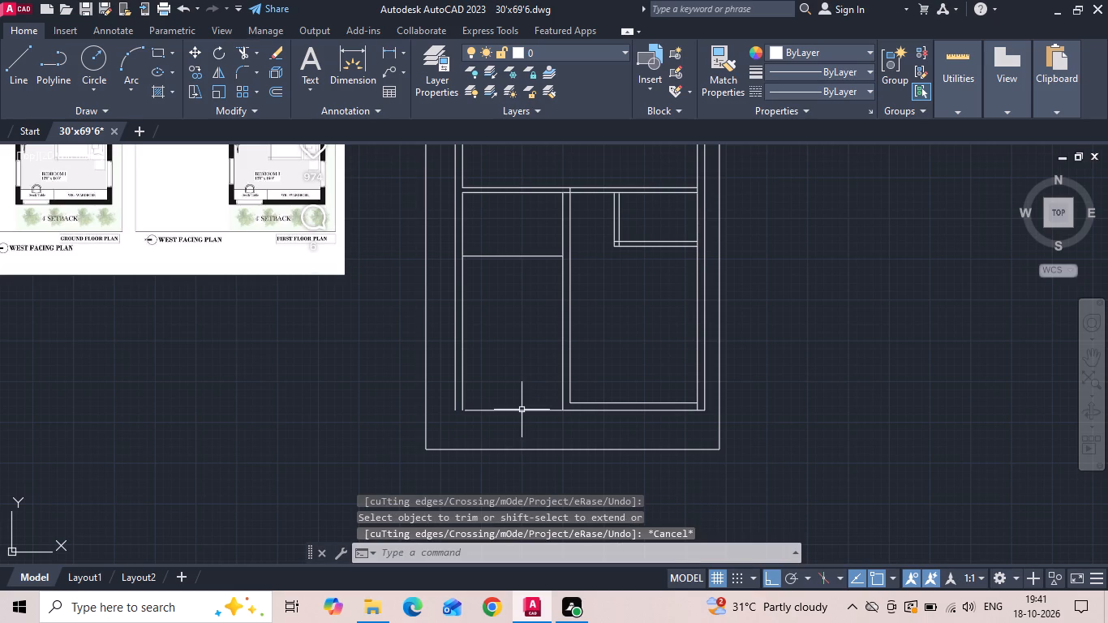
{"action": "key", "text": "Escape"}
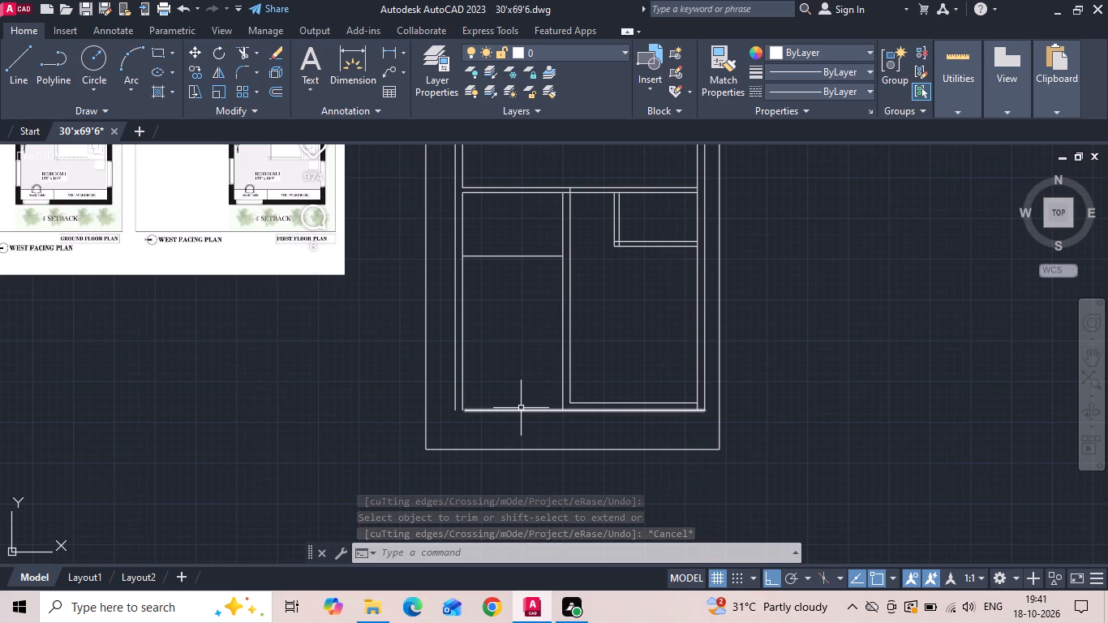
Trim away the building's bottom line between the left outer wall and the central wall.
{"action": "left_click", "coordinate": [521, 408]}
{"action": "key", "text": "Escape"}
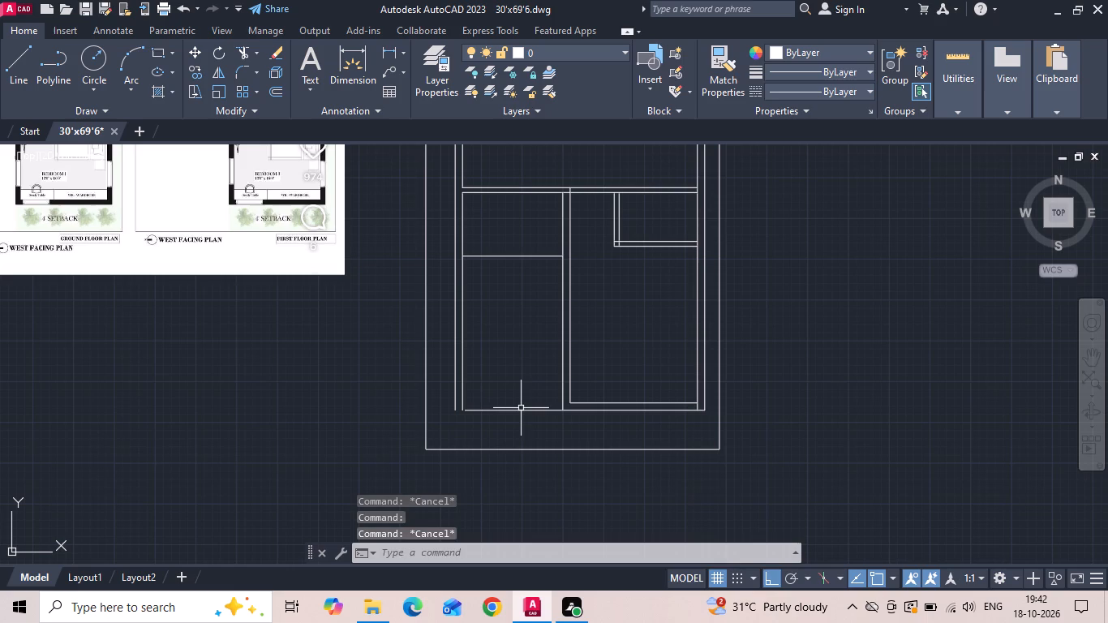
{"action": "type", "text": "tr"}
{"action": "key", "text": "space"}
{"action": "left_click_drag", "start_coordinate": [521, 408], "coordinate": [521, 423]}
{"action": "left_click_drag", "start_coordinate": [521, 423], "coordinate": [521, 382]}
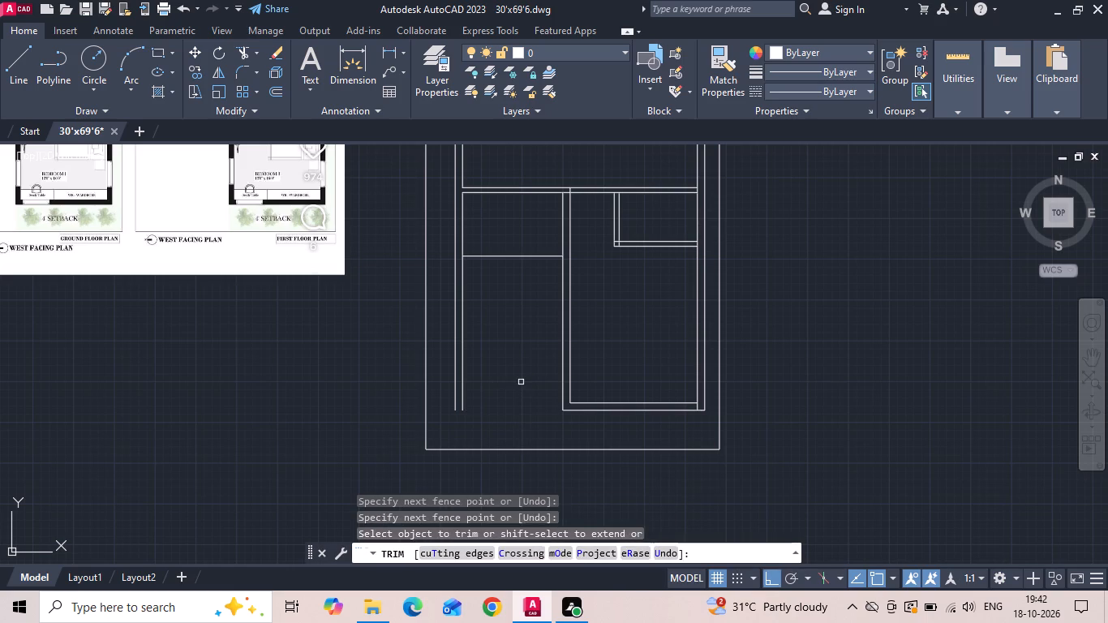
{"action": "key", "text": "Escape"}
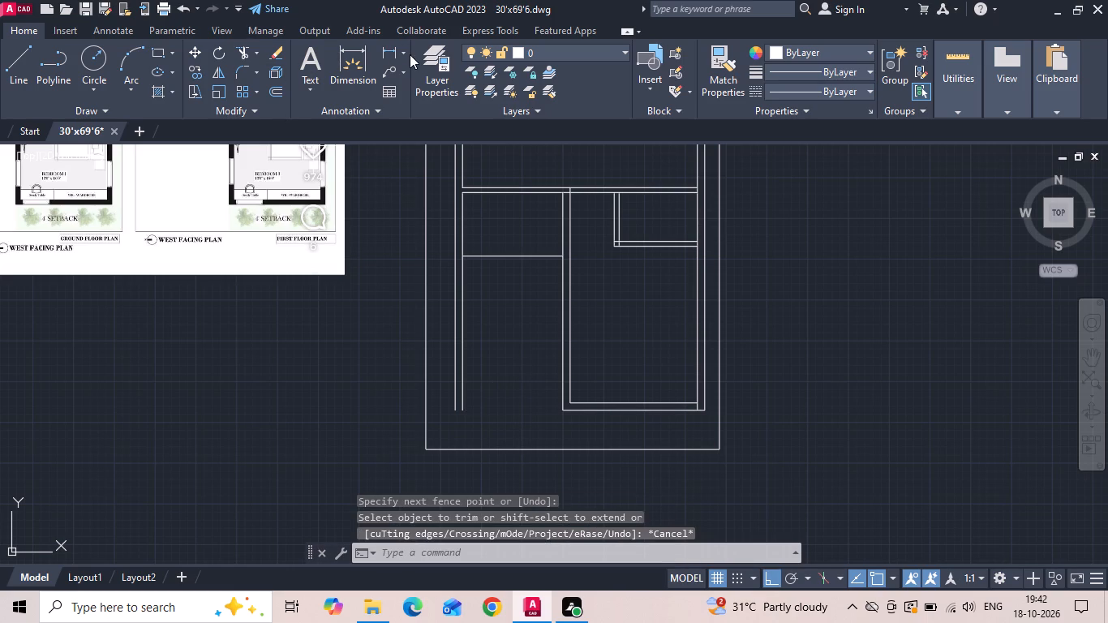
Add a vertical linear dimension from the left room's cross line down to the plot's bottom boundary.
{"action": "left_click", "coordinate": [395, 52]}
{"action": "left_click_drag", "start_coordinate": [497, 260], "coordinate": [496, 274]}
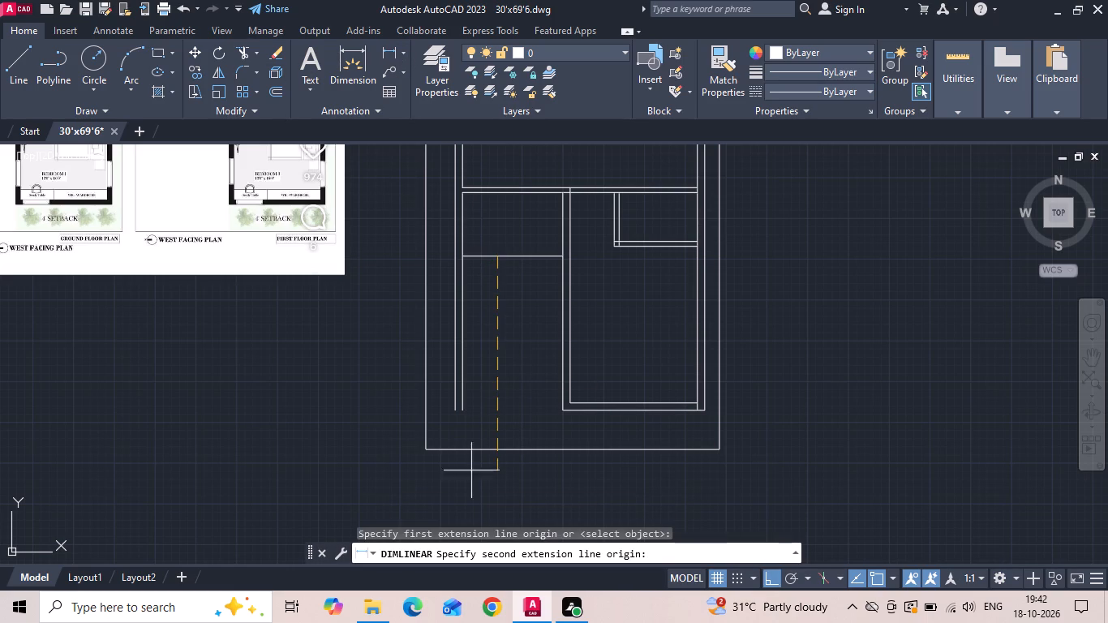
{"action": "left_click", "coordinate": [497, 453]}
{"action": "scroll", "coordinate": [520, 385], "scroll_direction": "up", "scroll_amount": 1}
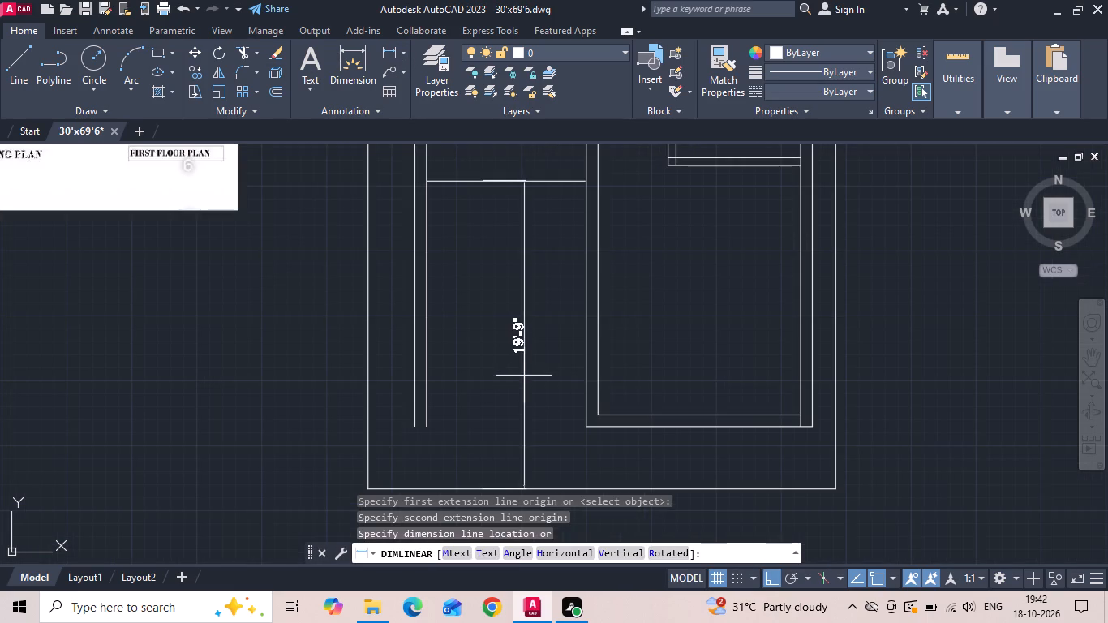
{"action": "left_click", "coordinate": [524, 376]}
Copy the left room's cross line 10" and 20" downward.
{"action": "middle_click_drag", "start_coordinate": [508, 273], "coordinate": [507, 326]}
{"action": "left_click_drag", "start_coordinate": [452, 220], "coordinate": [451, 237]}
{"action": "left_click", "coordinate": [444, 262]}
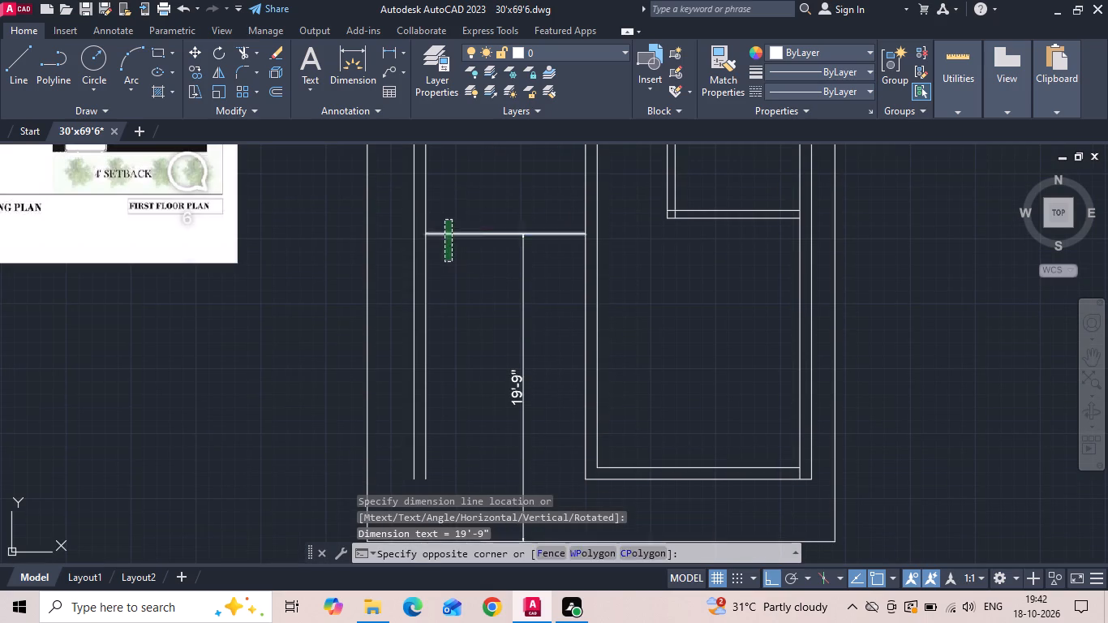
{"action": "right_click", "coordinate": [444, 262]}
{"action": "left_click", "coordinate": [476, 305]}
{"action": "left_click_drag", "start_coordinate": [465, 359], "coordinate": [464, 382]}
{"action": "key", "text": "1"}
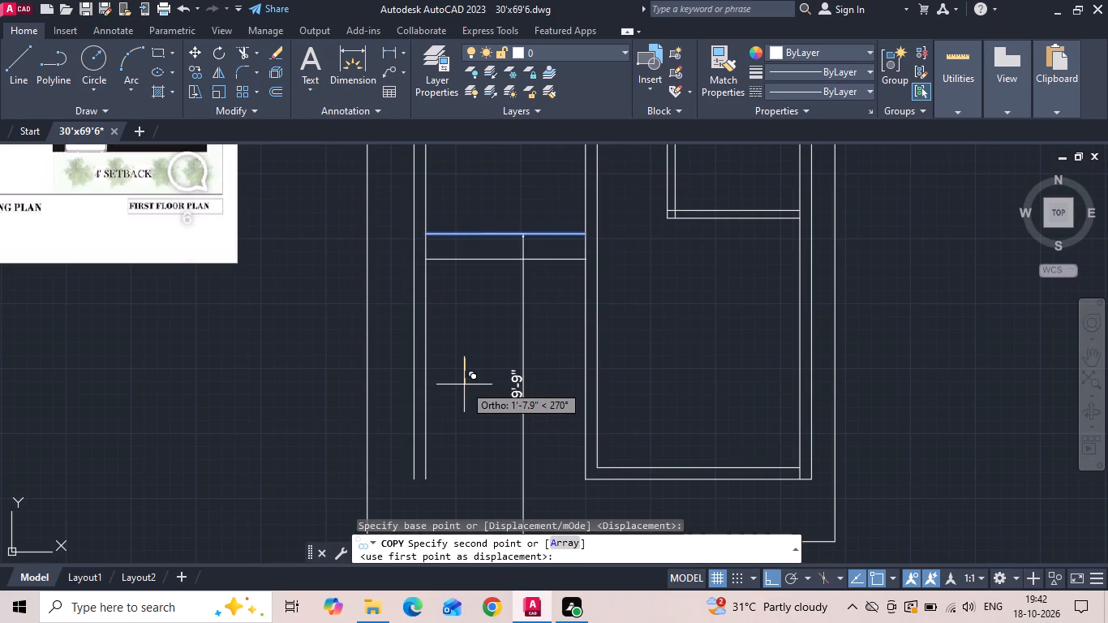
{"action": "type", "text": "0"}
{"action": "key", "text": "space"}
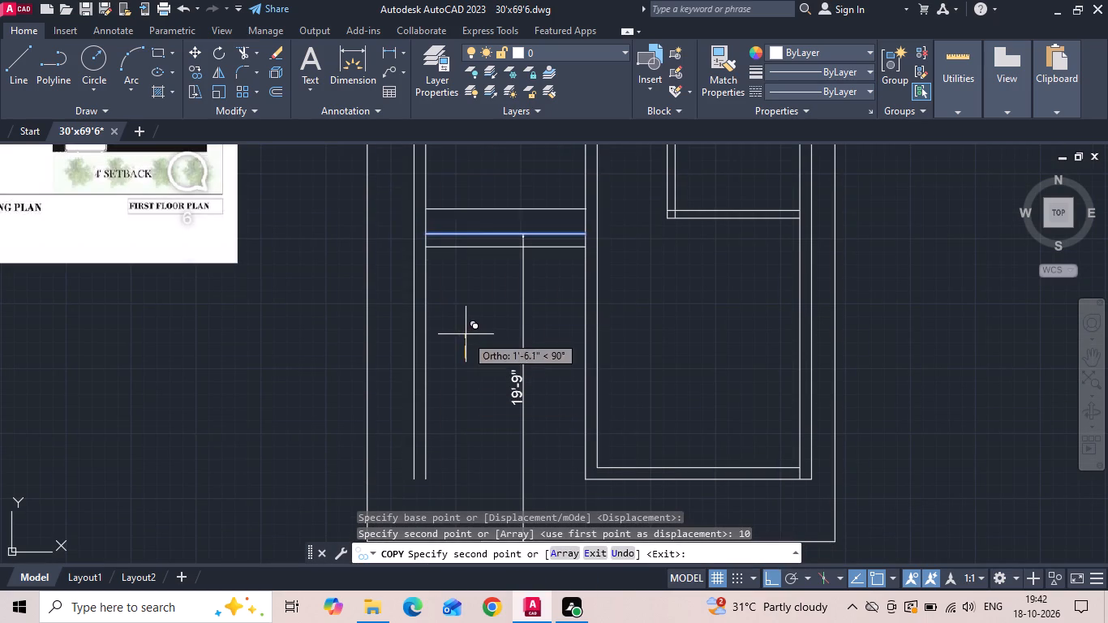
{"action": "key", "text": "1"}
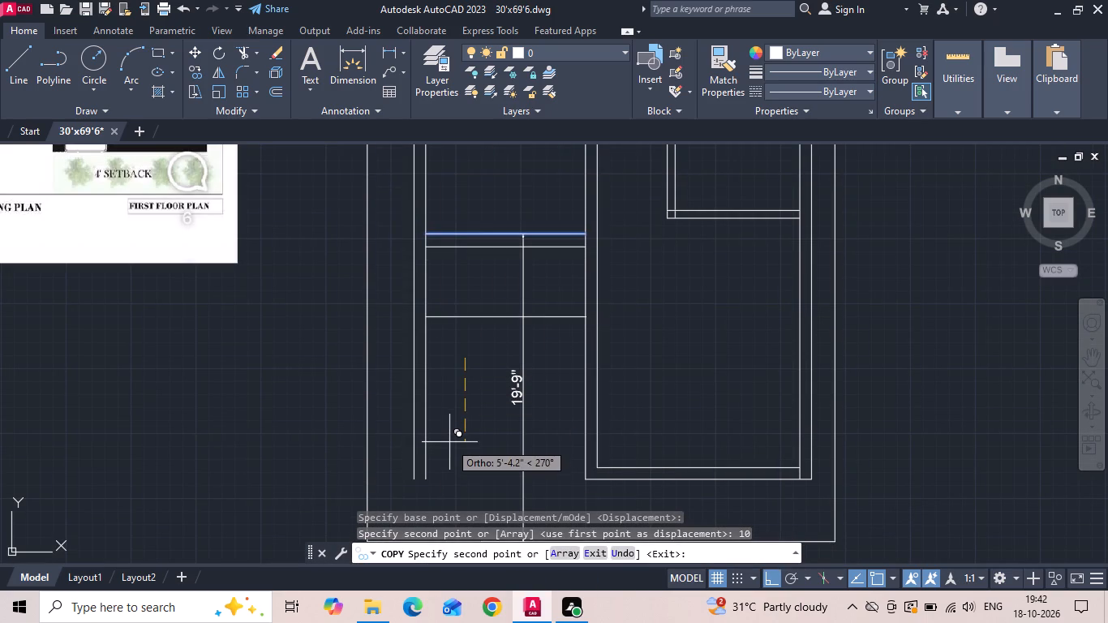
{"action": "key", "text": "BackSpace"}
{"action": "type", "text": "20"}
{"action": "key", "text": "Return"}
{"action": "key", "text": "Escape"}
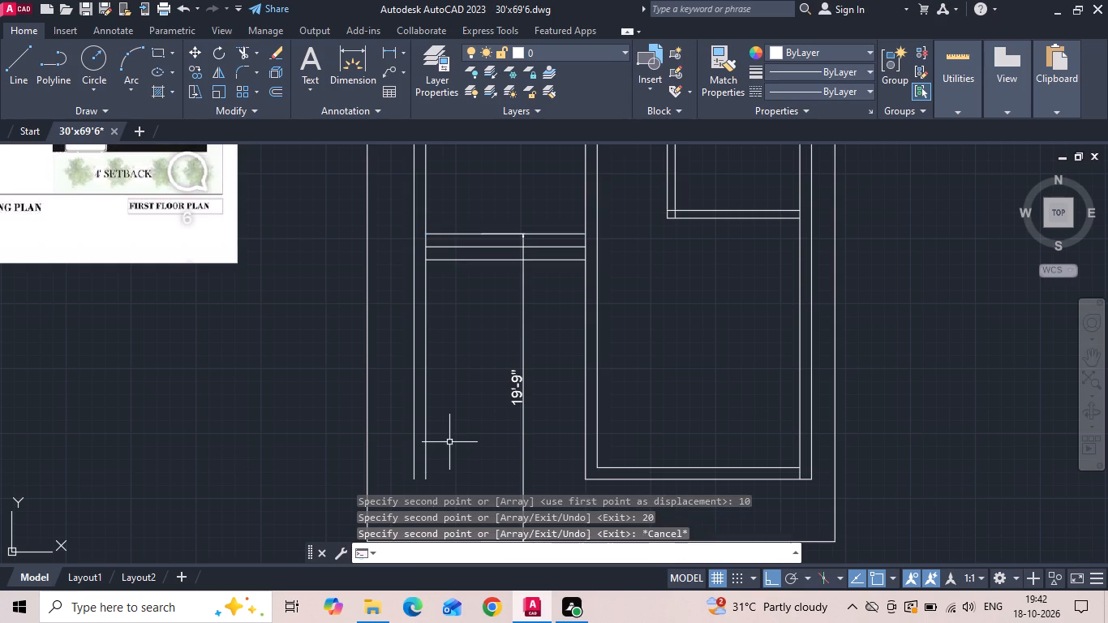
Stretch the upper end of the left room's vertical dimension down to the lowest of the three cross lines.
{"action": "left_click", "coordinate": [524, 324]}
{"action": "scroll", "coordinate": [522, 213], "scroll_direction": "up", "scroll_amount": 2}
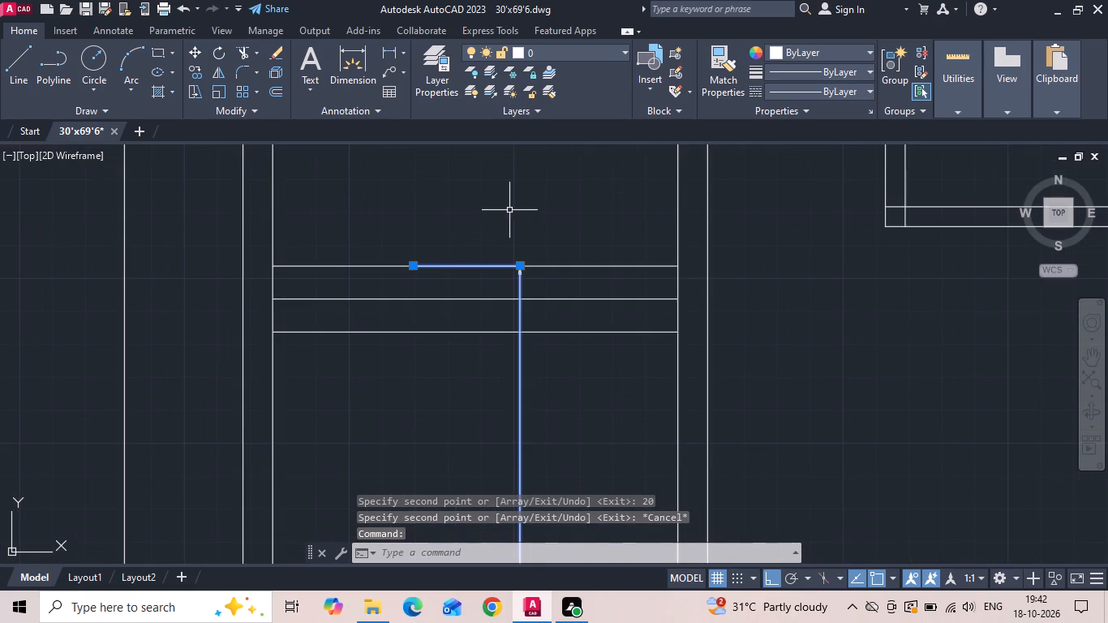
{"action": "left_click", "coordinate": [414, 262]}
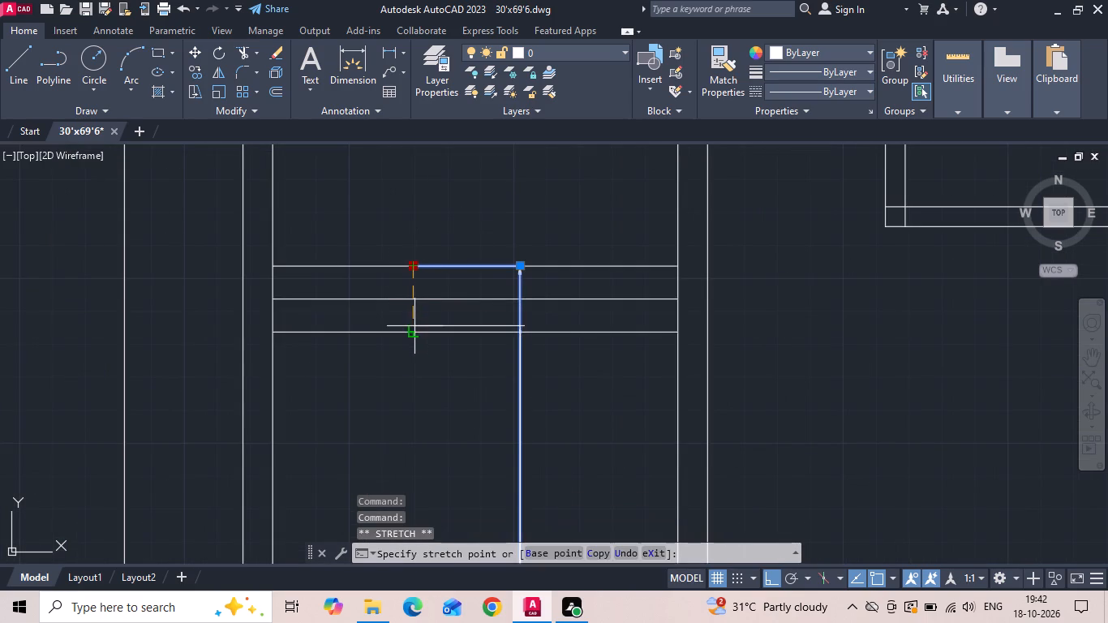
{"action": "left_click", "coordinate": [413, 331]}
{"action": "scroll", "coordinate": [491, 231], "scroll_direction": "down", "scroll_amount": 2}
{"action": "key", "text": "Escape"}
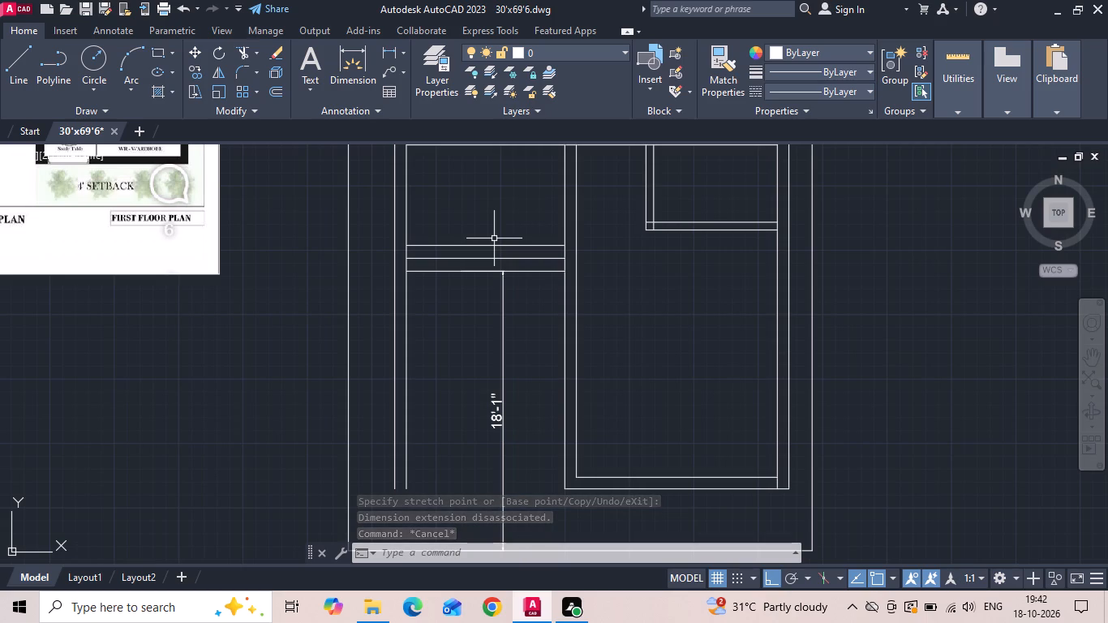
Add a vertical linear dimension beside the central wall, from the lowest cross line to the wall's bottom corner.
{"action": "left_click", "coordinate": [385, 56]}
{"action": "left_click", "coordinate": [563, 273]}
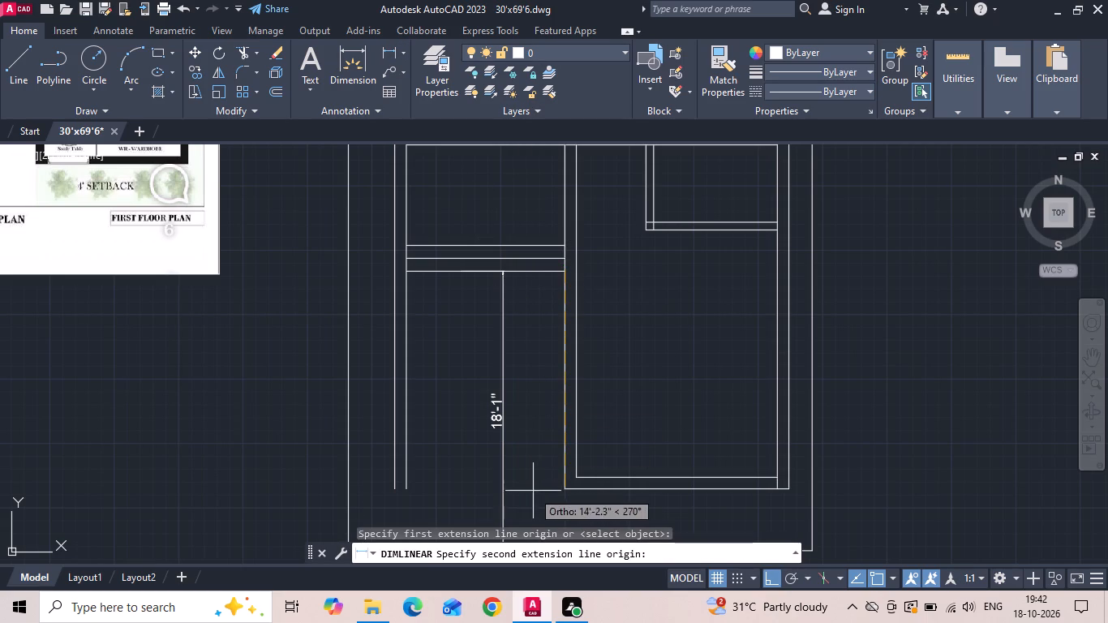
{"action": "left_click", "coordinate": [560, 486]}
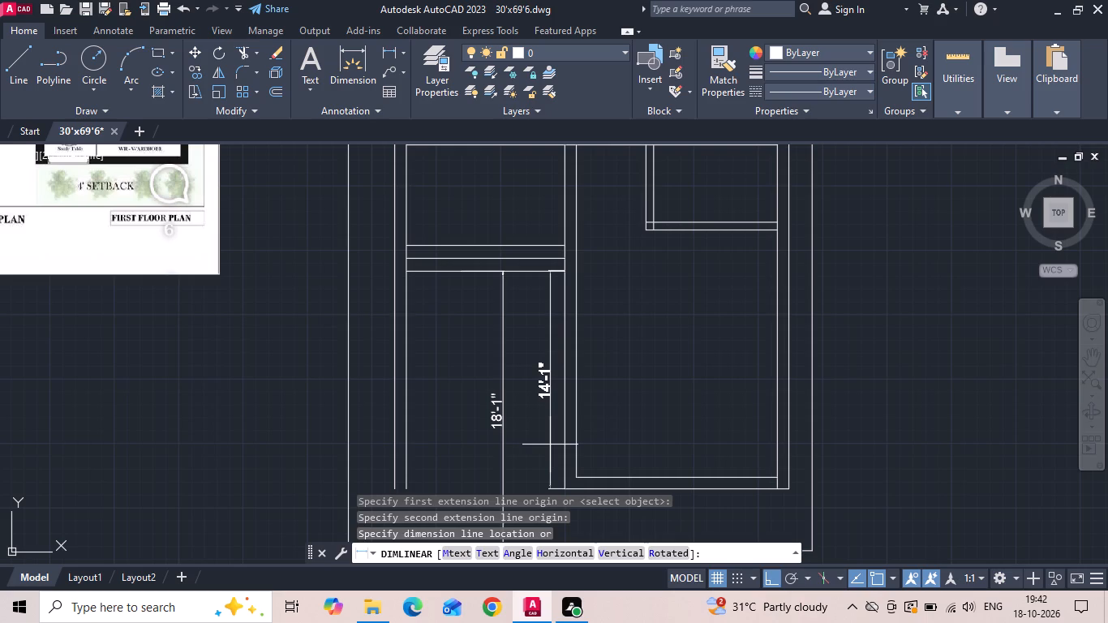
{"action": "left_click", "coordinate": [550, 445]}
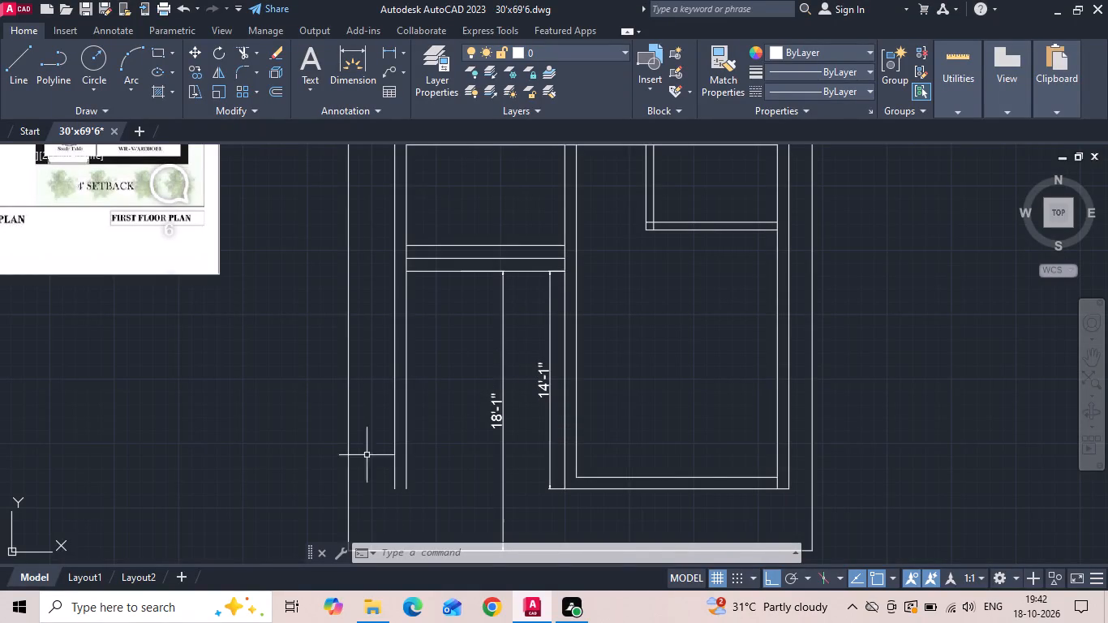
Measure the left room's clear height from its top wall to the uppermost cross line.
{"action": "left_click", "coordinate": [385, 48]}
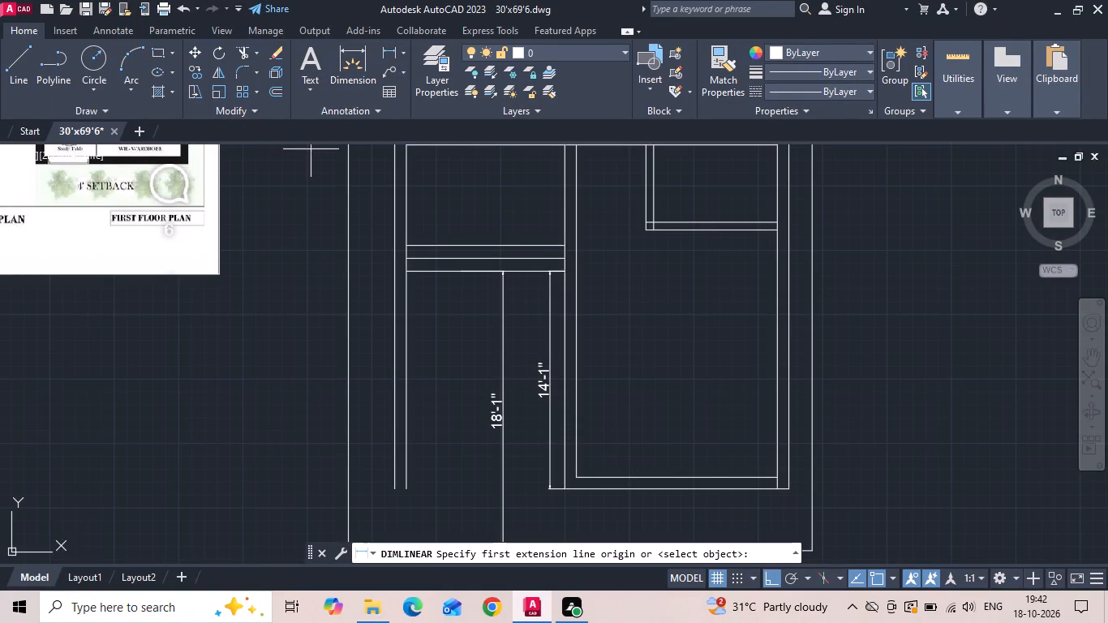
{"action": "middle_click_drag", "start_coordinate": [432, 204], "coordinate": [433, 287]}
{"action": "scroll", "coordinate": [433, 287], "scroll_direction": "down", "scroll_amount": 1}
{"action": "left_click", "coordinate": [469, 256]}
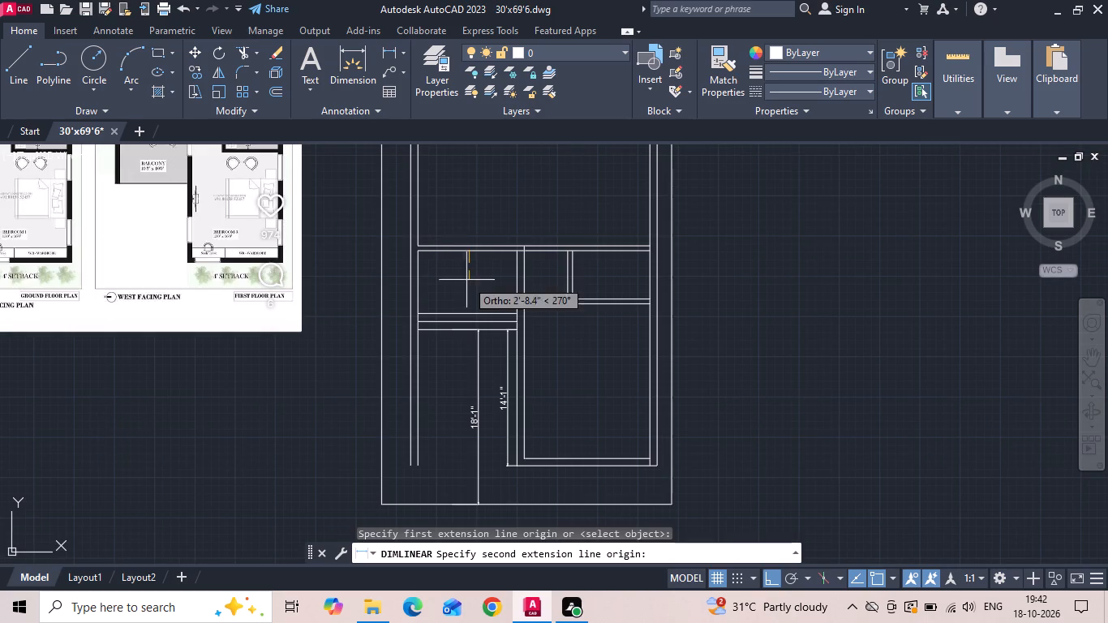
{"action": "left_click", "coordinate": [468, 309]}
{"action": "scroll", "coordinate": [469, 309], "scroll_direction": "up", "scroll_amount": 3}
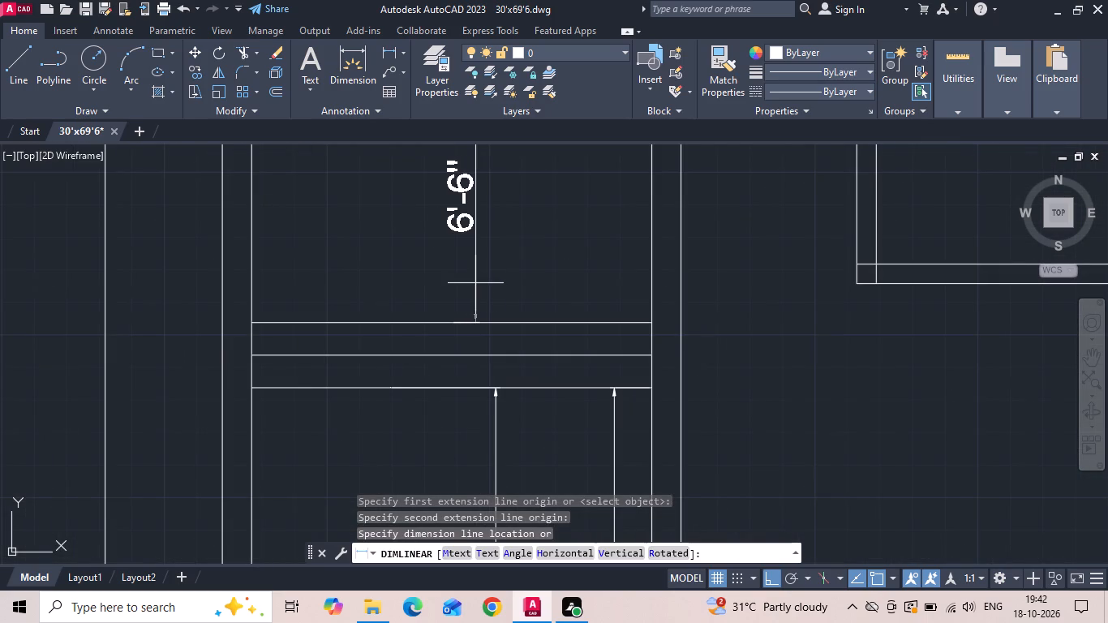
{"action": "key", "text": "Escape"}
{"action": "scroll", "coordinate": [475, 283], "scroll_direction": "down", "scroll_amount": 2}
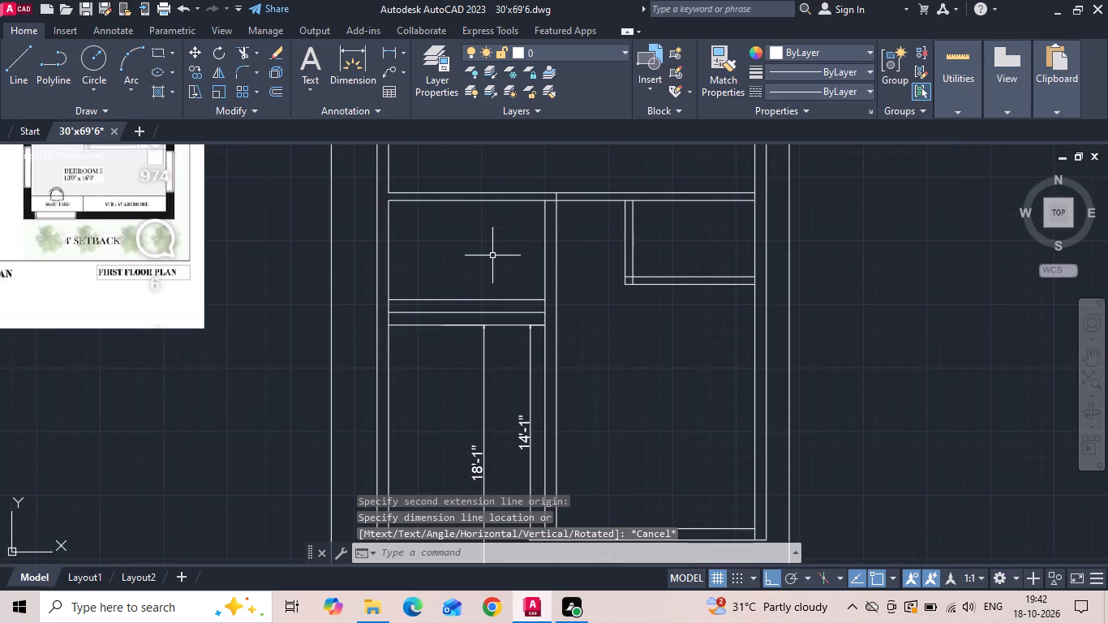
Move the left room's two lower cross lines, with the dimension reaching the plot boundary, 2" downward.
{"action": "scroll", "coordinate": [462, 309], "scroll_direction": "up", "scroll_amount": 2}
{"action": "left_click", "coordinate": [462, 309]}
{"action": "left_click", "coordinate": [424, 384]}
{"action": "right_click", "coordinate": [424, 385]}
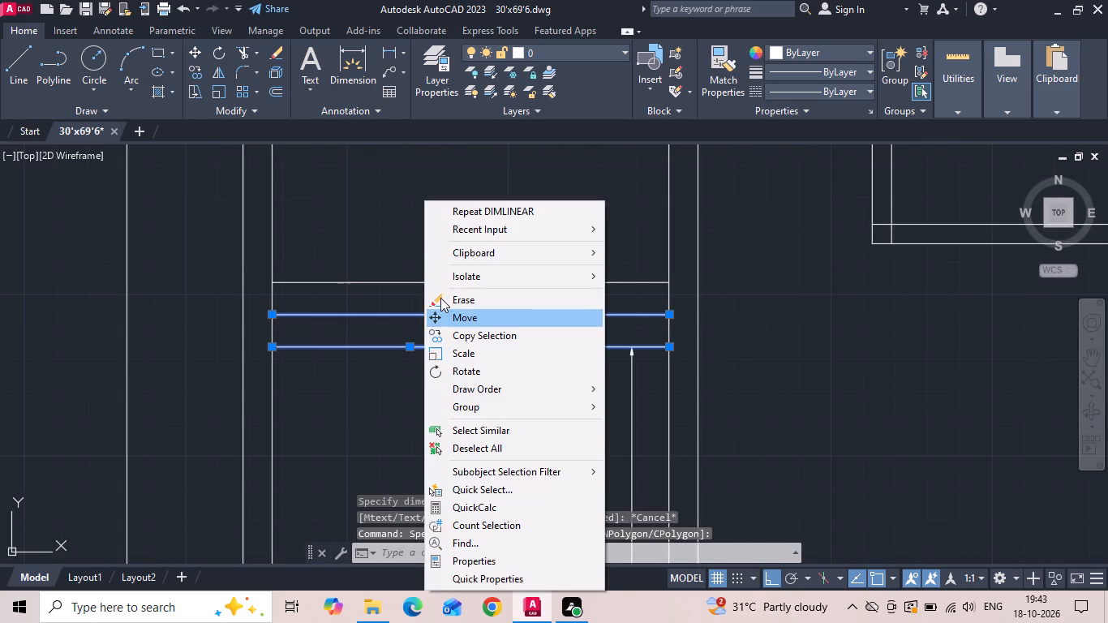
{"action": "left_click", "coordinate": [446, 314]}
{"action": "left_click_drag", "start_coordinate": [440, 376], "coordinate": [432, 420]}
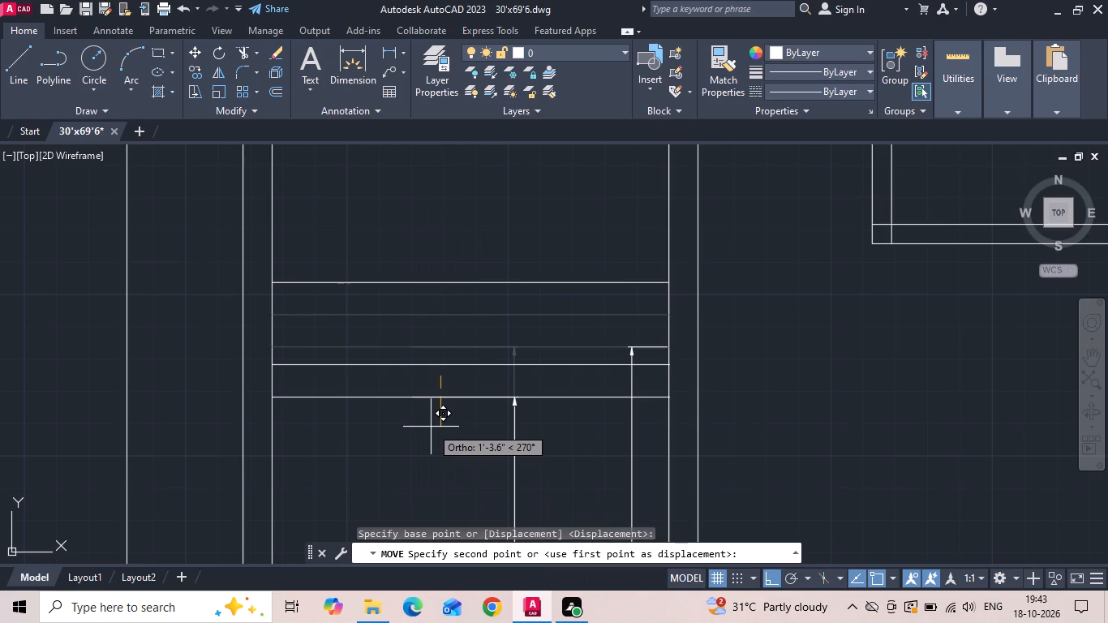
{"action": "key", "text": "2"}
{"action": "key", "text": "space"}
Move the left room's lowest cross line 4" downward.
{"action": "left_click", "coordinate": [425, 350]}
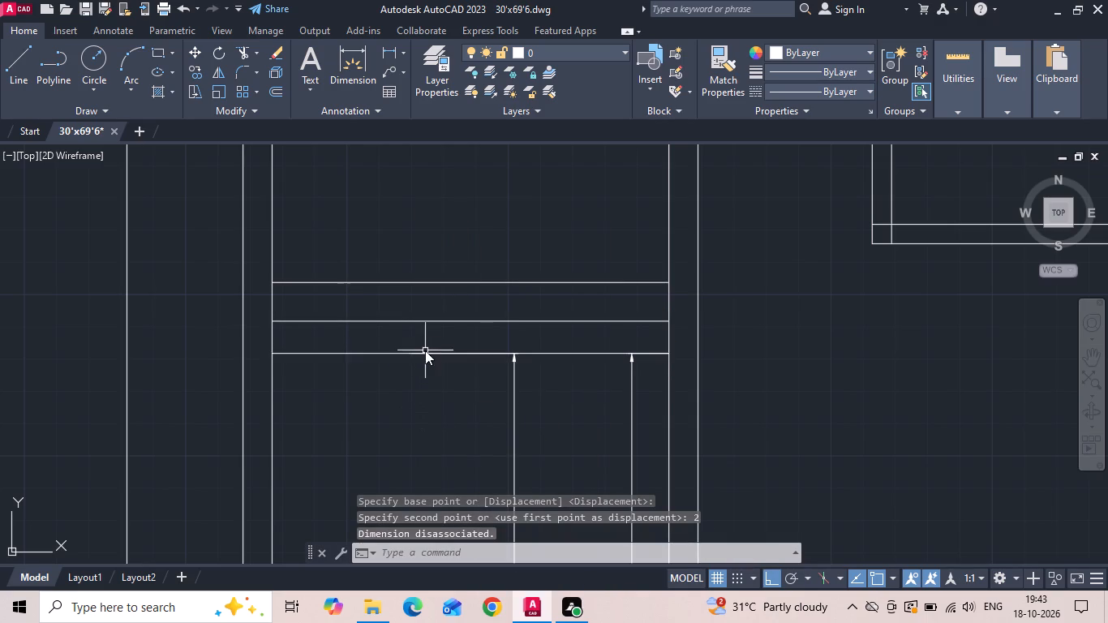
{"action": "left_click", "coordinate": [415, 383]}
{"action": "right_click", "coordinate": [415, 383]}
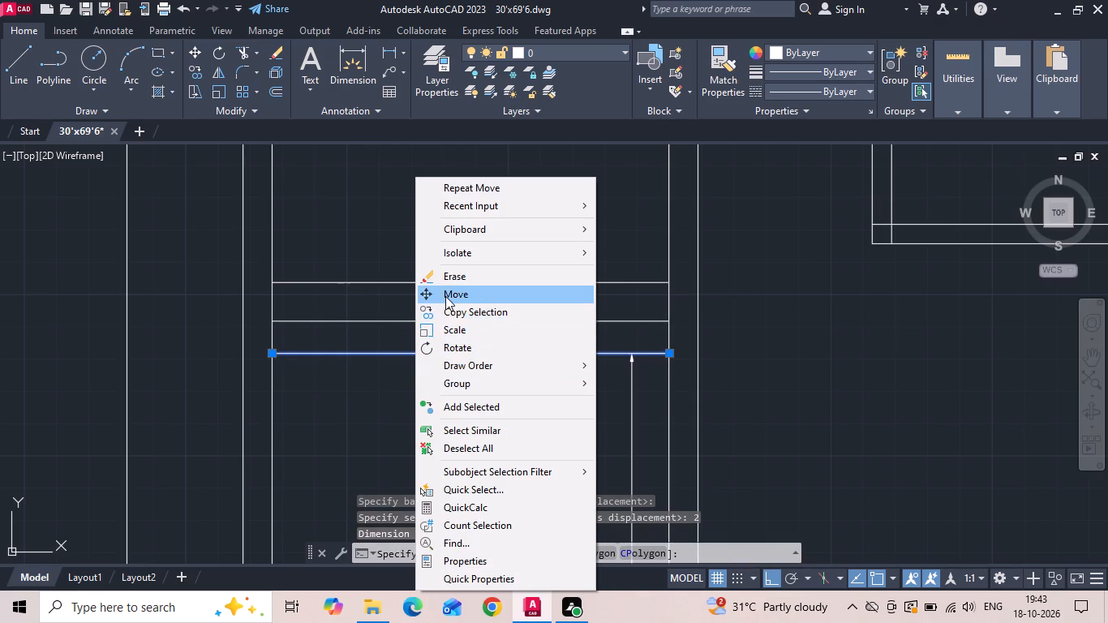
{"action": "left_click", "coordinate": [445, 296]}
{"action": "left_click_drag", "start_coordinate": [434, 389], "coordinate": [426, 437]}
{"action": "key", "text": "4"}
{"action": "key", "text": "space"}
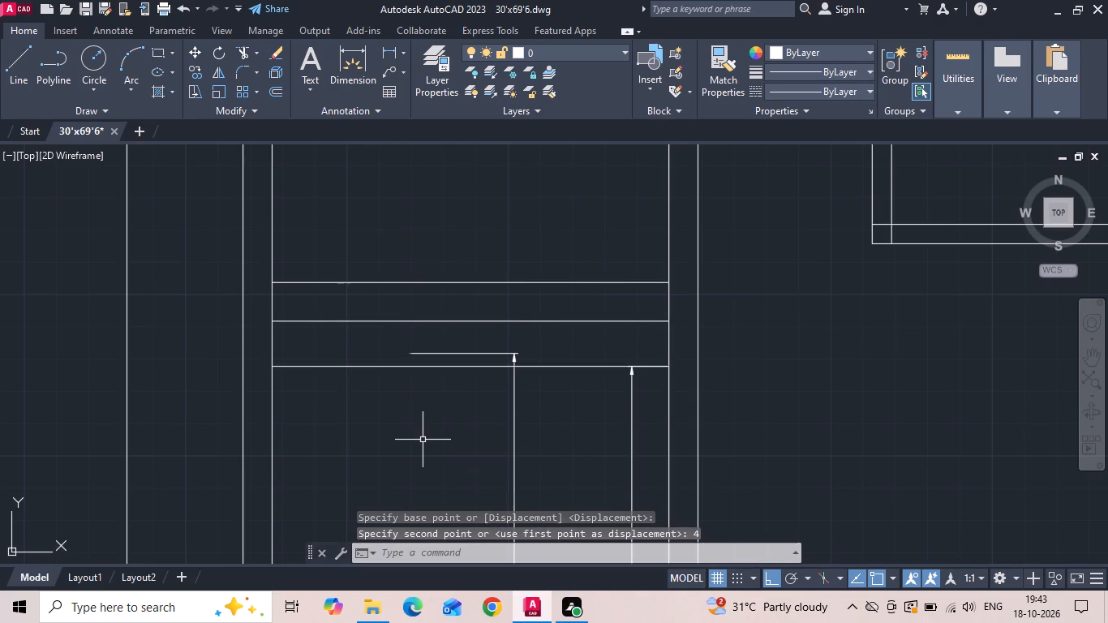
Stretch the upper end of the plot-boundary dimension down onto the left room's lowest cross line.
{"action": "scroll", "coordinate": [443, 281], "scroll_direction": "down", "scroll_amount": 2}
{"action": "scroll", "coordinate": [448, 303], "scroll_direction": "up", "scroll_amount": 2}
{"action": "key", "text": "Escape"}
{"action": "scroll", "coordinate": [448, 303], "scroll_direction": "up", "scroll_amount": 2}
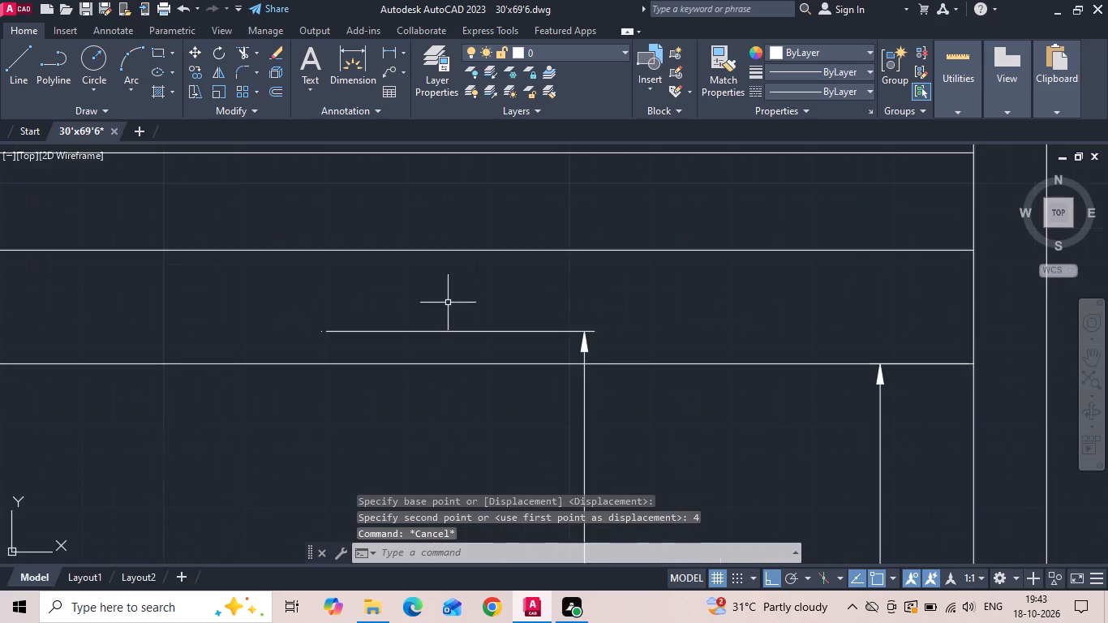
{"action": "left_click_drag", "start_coordinate": [448, 303], "coordinate": [442, 318]}
{"action": "left_click", "coordinate": [390, 344]}
{"action": "left_click", "coordinate": [324, 333]}
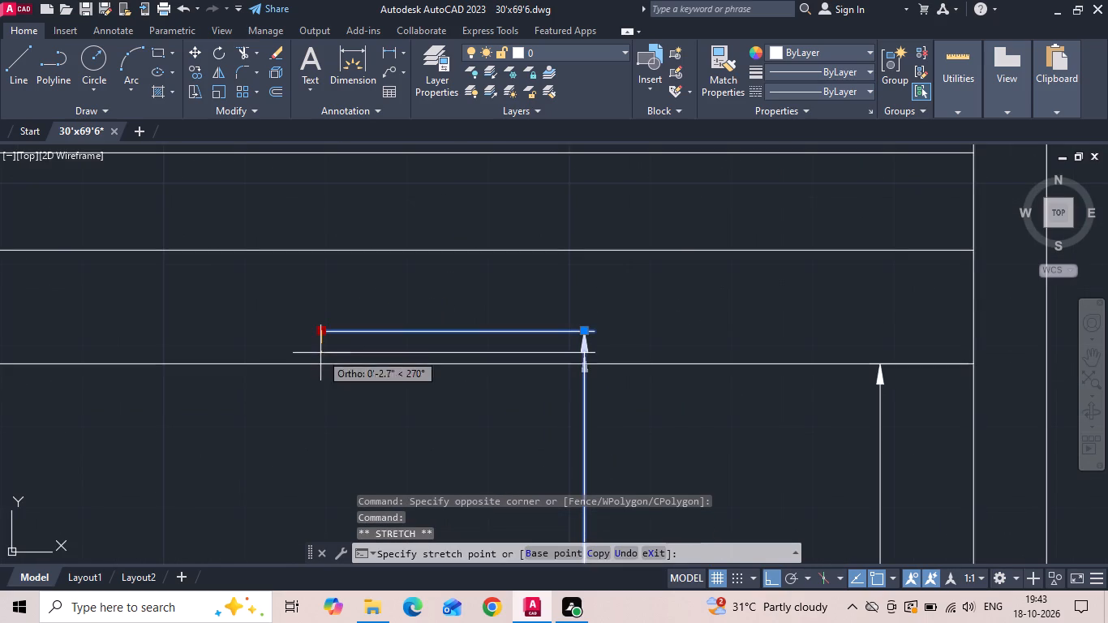
{"action": "left_click", "coordinate": [319, 365]}
{"action": "scroll", "coordinate": [463, 307], "scroll_direction": "down", "scroll_amount": 5}
{"action": "key", "text": "Escape"}
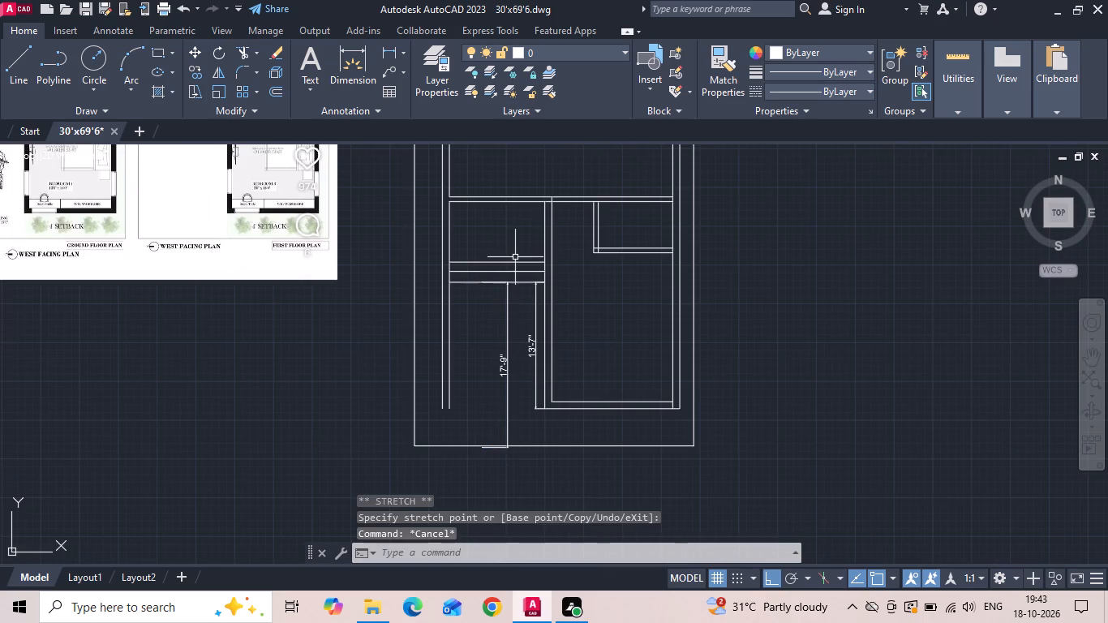
Stretch the lower end of the same vertical dimension up onto the plot's bottom boundary.
{"action": "scroll", "coordinate": [474, 417], "scroll_direction": "up", "scroll_amount": 2}
{"action": "scroll", "coordinate": [493, 494], "scroll_direction": "up", "scroll_amount": 1}
{"action": "middle_click_drag", "start_coordinate": [492, 492], "coordinate": [508, 401]}
{"action": "scroll", "coordinate": [509, 398], "scroll_direction": "up", "scroll_amount": 1}
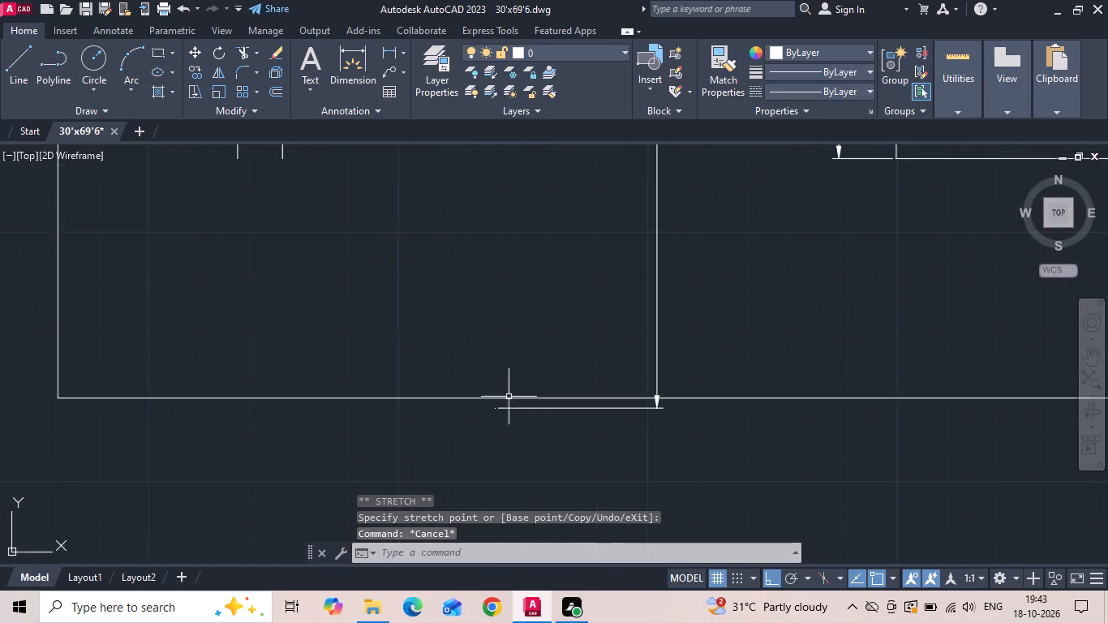
{"action": "scroll", "coordinate": [508, 401], "scroll_direction": "up", "scroll_amount": 1}
{"action": "left_click", "coordinate": [493, 415]}
{"action": "left_click", "coordinate": [484, 411]}
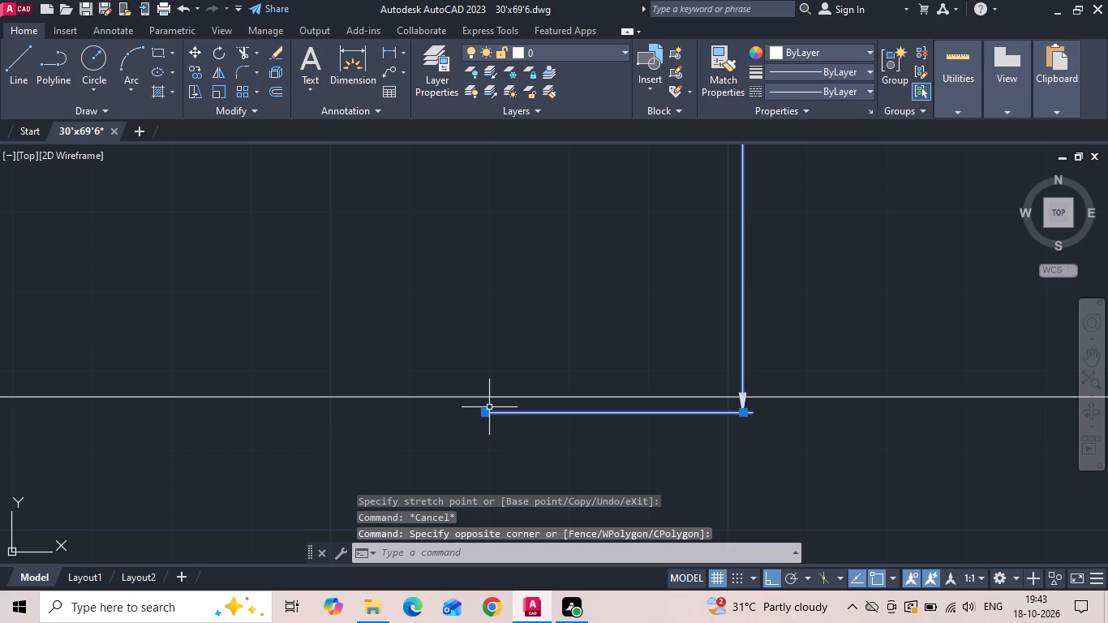
{"action": "left_click", "coordinate": [482, 414]}
{"action": "left_click", "coordinate": [483, 400]}
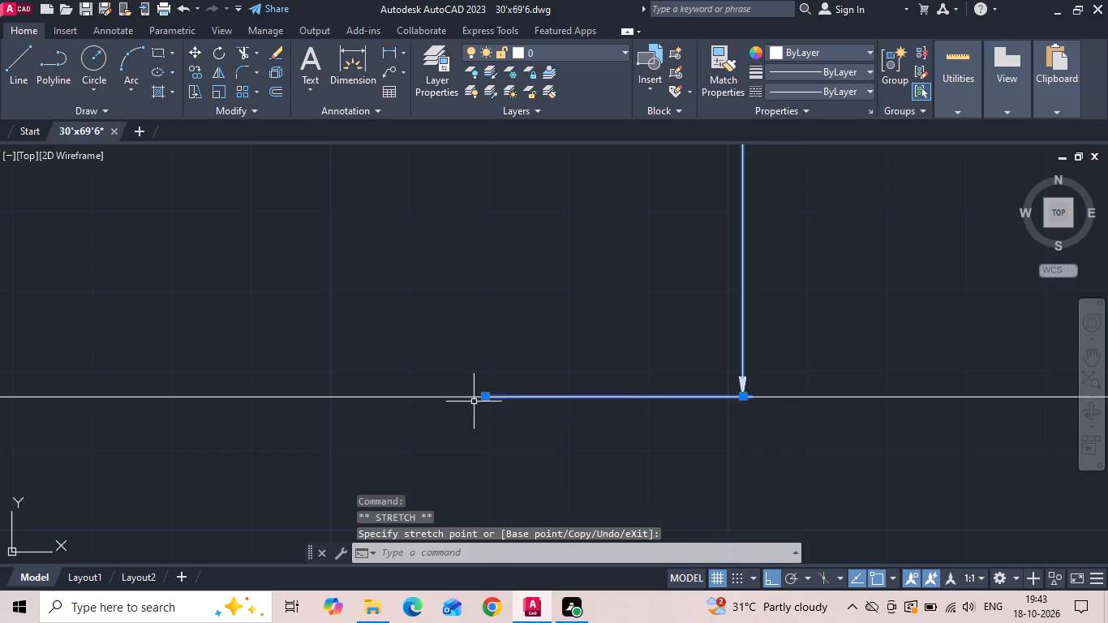
{"action": "scroll", "coordinate": [460, 413], "scroll_direction": "down", "scroll_amount": 4}
{"action": "key", "text": "Escape"}
Measure the two gaps between the left room's three cross lines.
{"action": "middle_click_drag", "start_coordinate": [455, 264], "coordinate": [440, 407]}
{"action": "scroll", "coordinate": [477, 253], "scroll_direction": "up", "scroll_amount": 2}
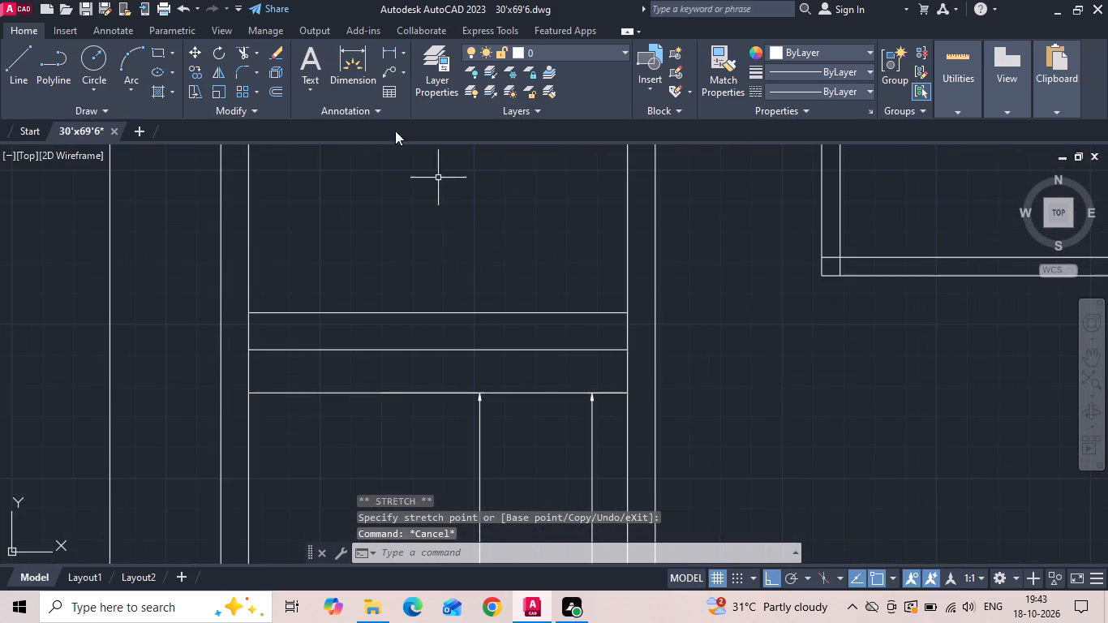
{"action": "left_click", "coordinate": [386, 57]}
{"action": "left_click", "coordinate": [348, 313]}
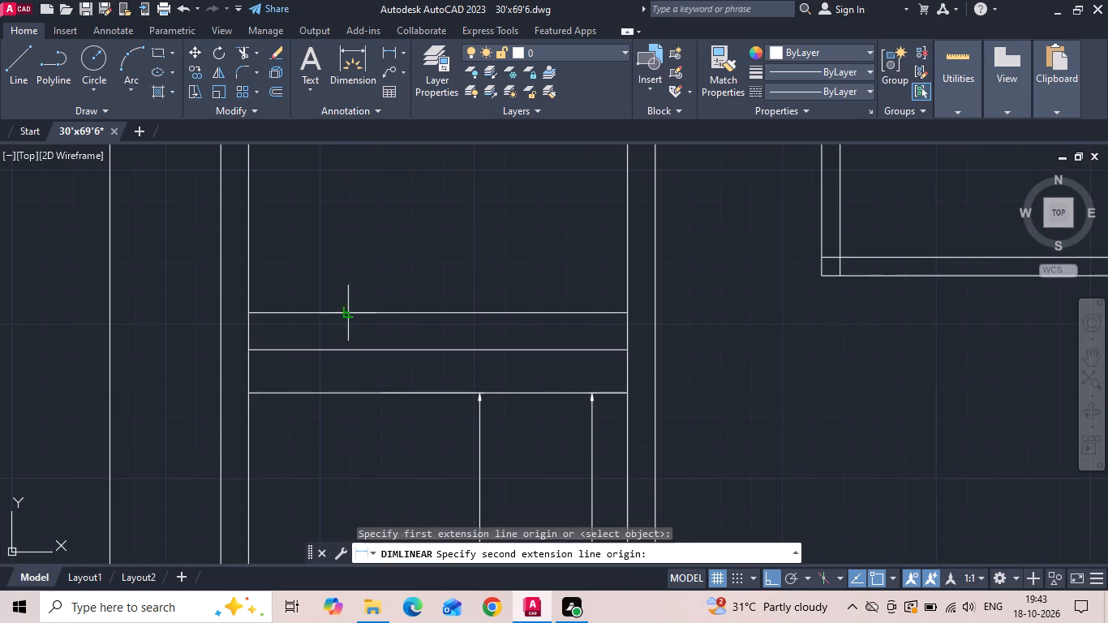
{"action": "left_click", "coordinate": [349, 351]}
{"action": "key", "text": "Escape"}
{"action": "key", "text": "space"}
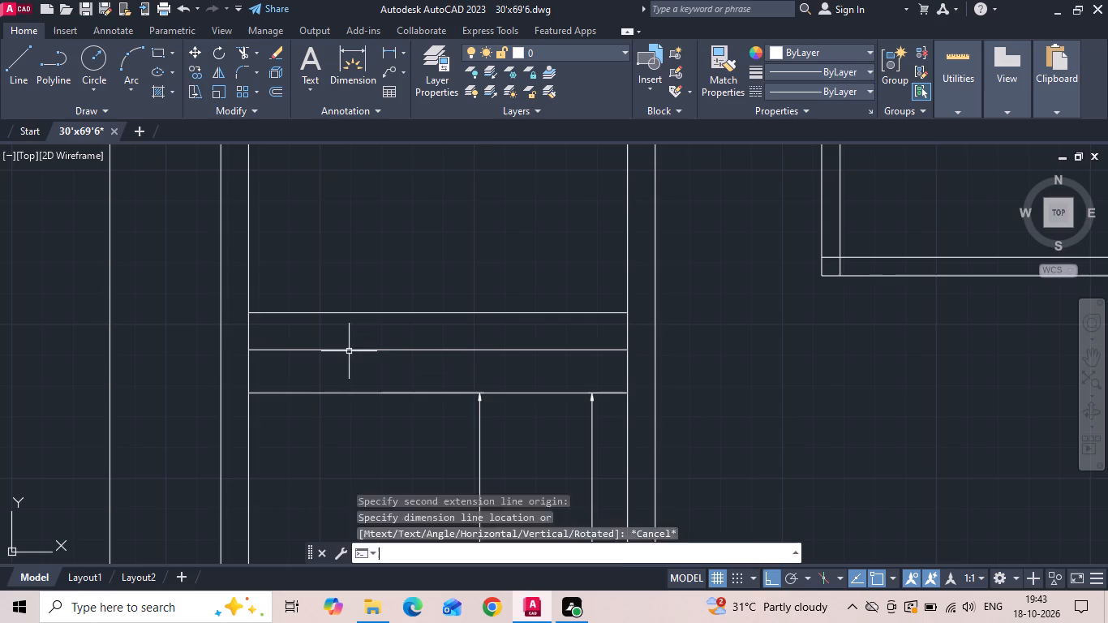
{"action": "left_click", "coordinate": [349, 351]}
{"action": "left_click", "coordinate": [348, 396]}
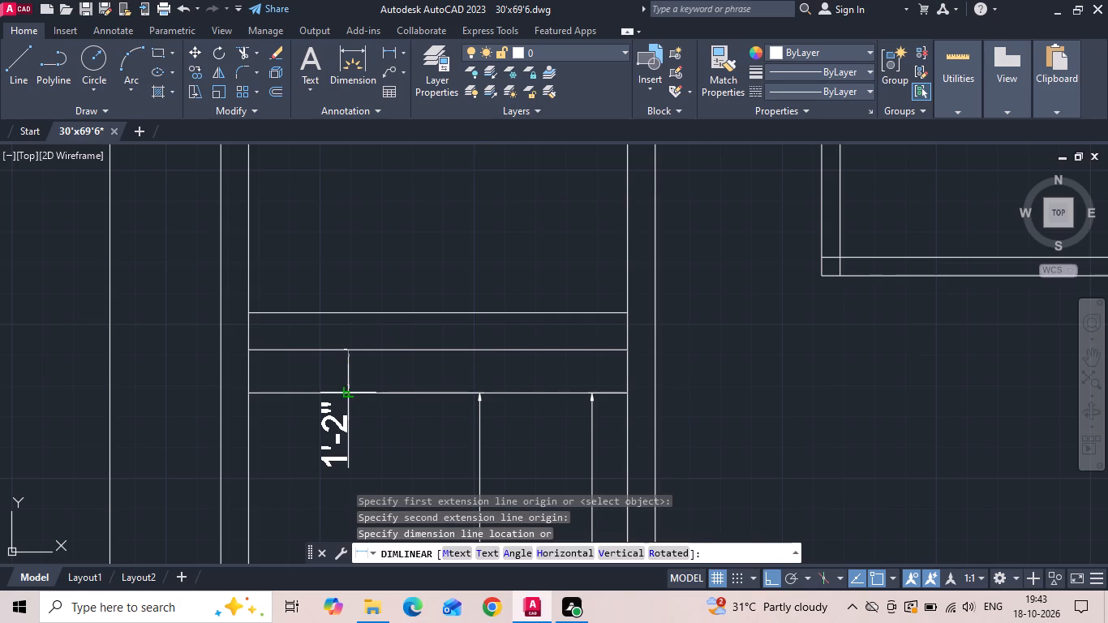
{"action": "key", "text": "Escape"}
Move the left room's lowest cross line 2" upward.
{"action": "left_click", "coordinate": [358, 394]}
{"action": "right_click", "coordinate": [349, 385]}
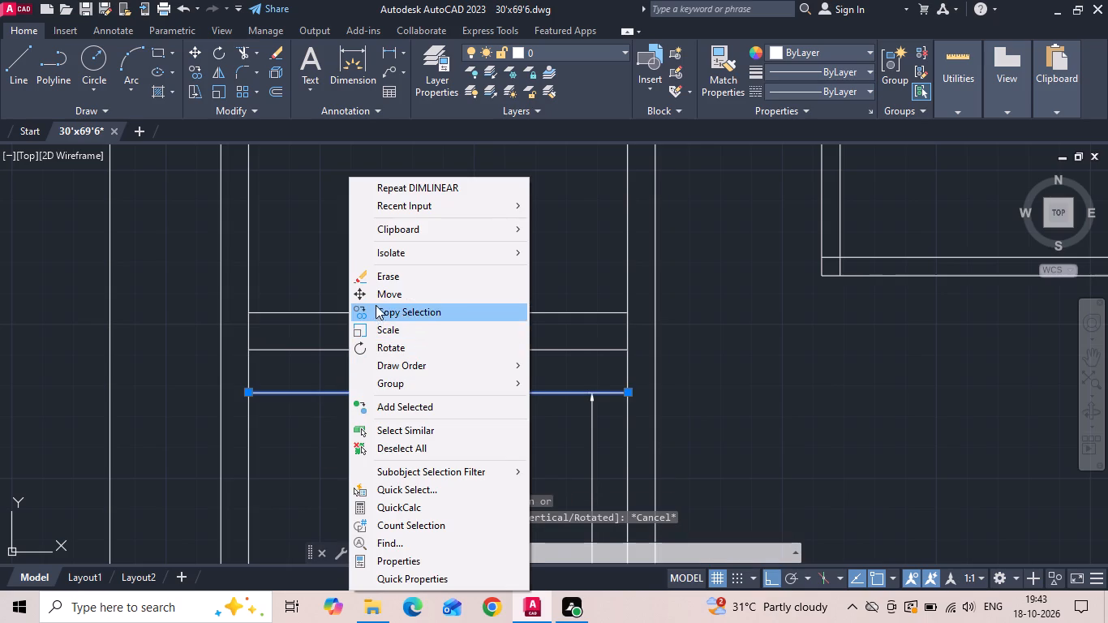
{"action": "left_click", "coordinate": [377, 299]}
{"action": "left_click", "coordinate": [342, 476]}
{"action": "type", "text": "2"}
{"action": "key", "text": "space"}
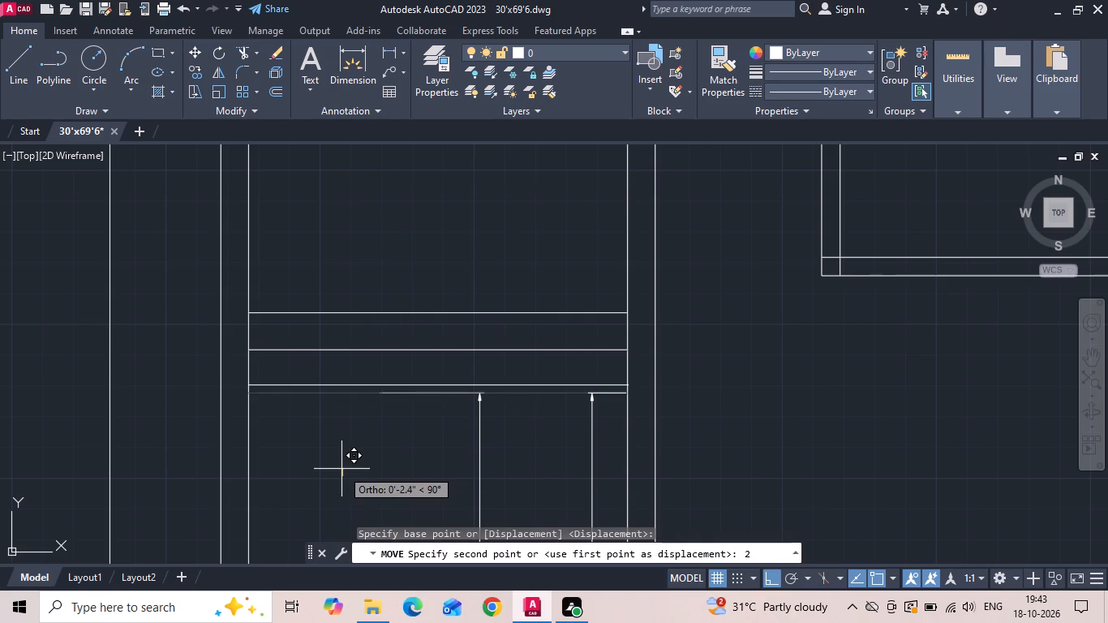
{"action": "scroll", "coordinate": [441, 385], "scroll_direction": "up", "scroll_amount": 1}
{"action": "key", "text": "Escape"}
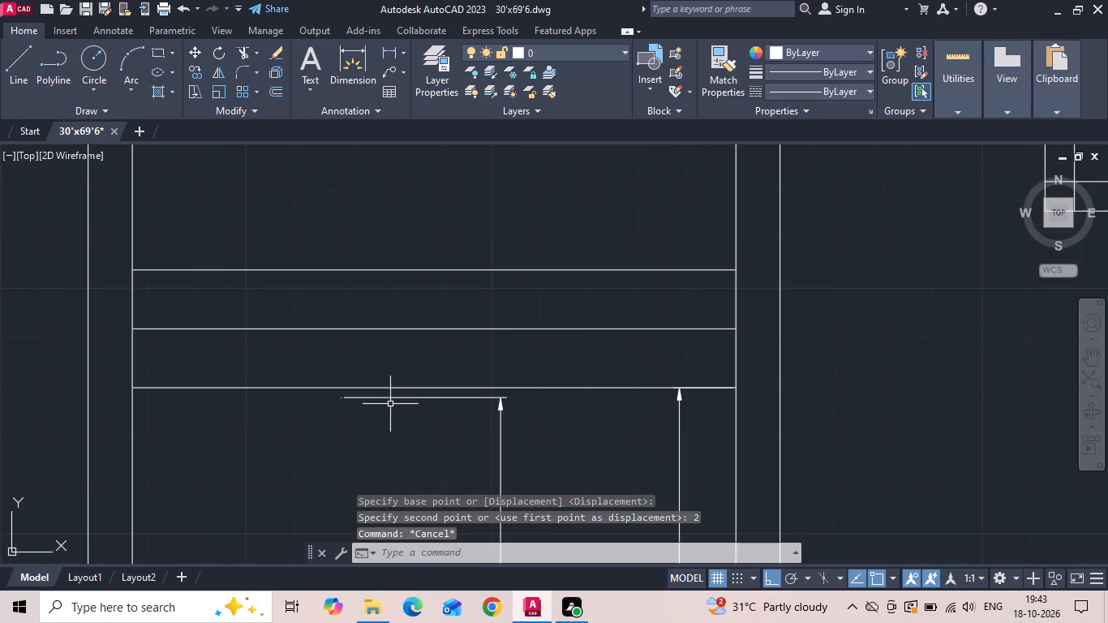
Stretch the upper end of the plot-boundary dimension up onto the left room's lowest cross line.
{"action": "left_click", "coordinate": [390, 402]}
{"action": "left_click", "coordinate": [371, 397]}
{"action": "left_click", "coordinate": [338, 397]}
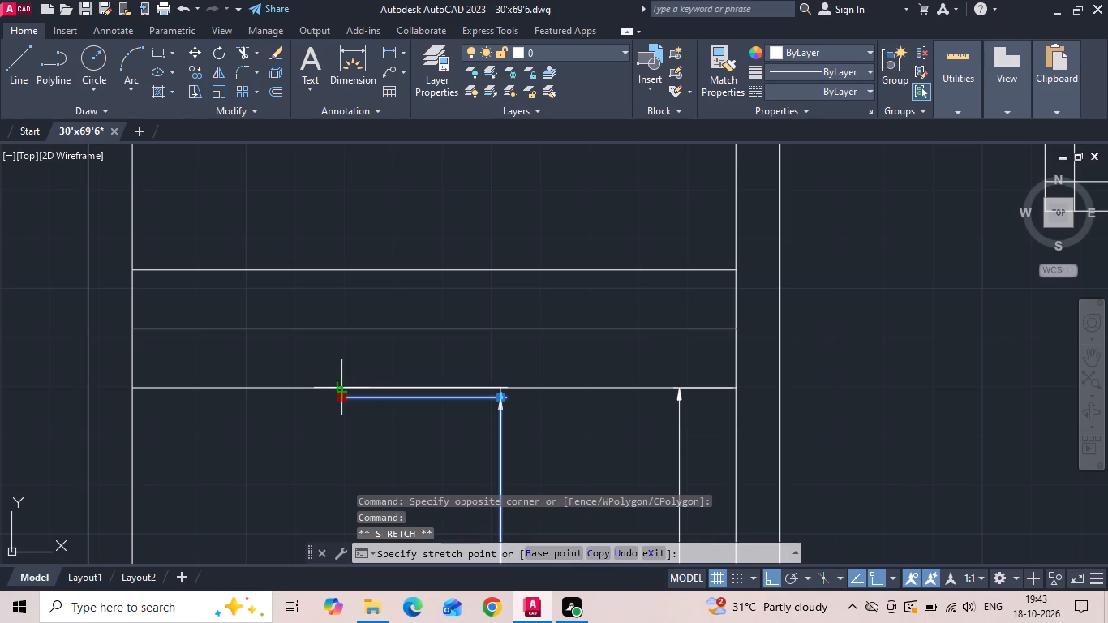
{"action": "left_click", "coordinate": [341, 388]}
{"action": "scroll", "coordinate": [493, 295], "scroll_direction": "down", "scroll_amount": 3}
{"action": "key", "text": "Escape"}
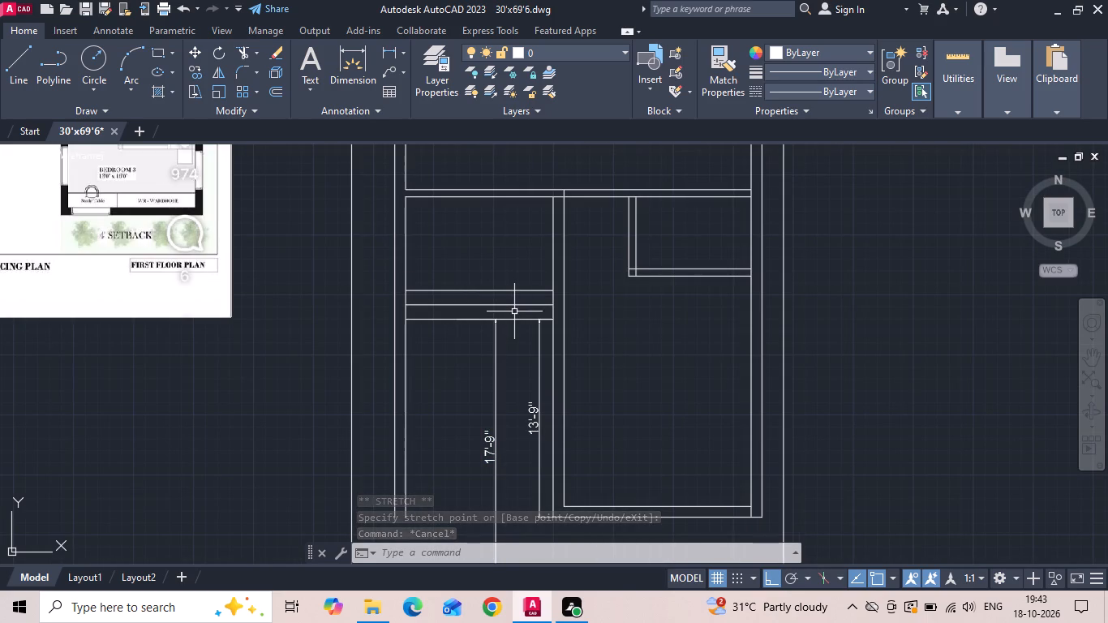
Measure the thickness of the lower walls of the upper-left bedroom and of the small room beneath it.
{"action": "scroll", "coordinate": [476, 345], "scroll_direction": "down", "scroll_amount": 2}
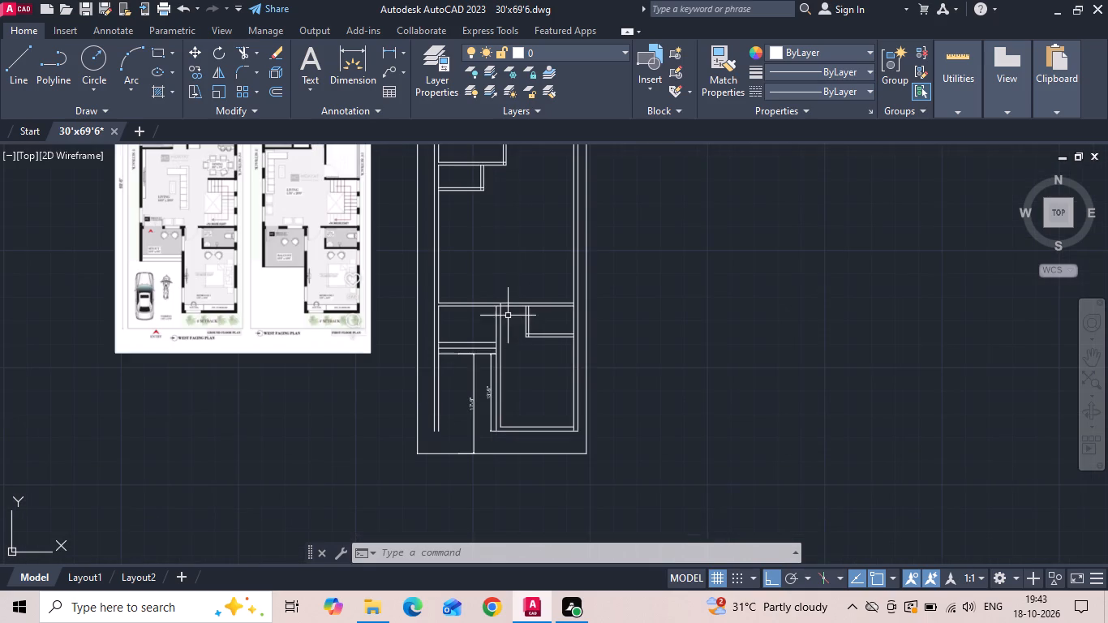
{"action": "middle_click_drag", "start_coordinate": [484, 217], "coordinate": [480, 300]}
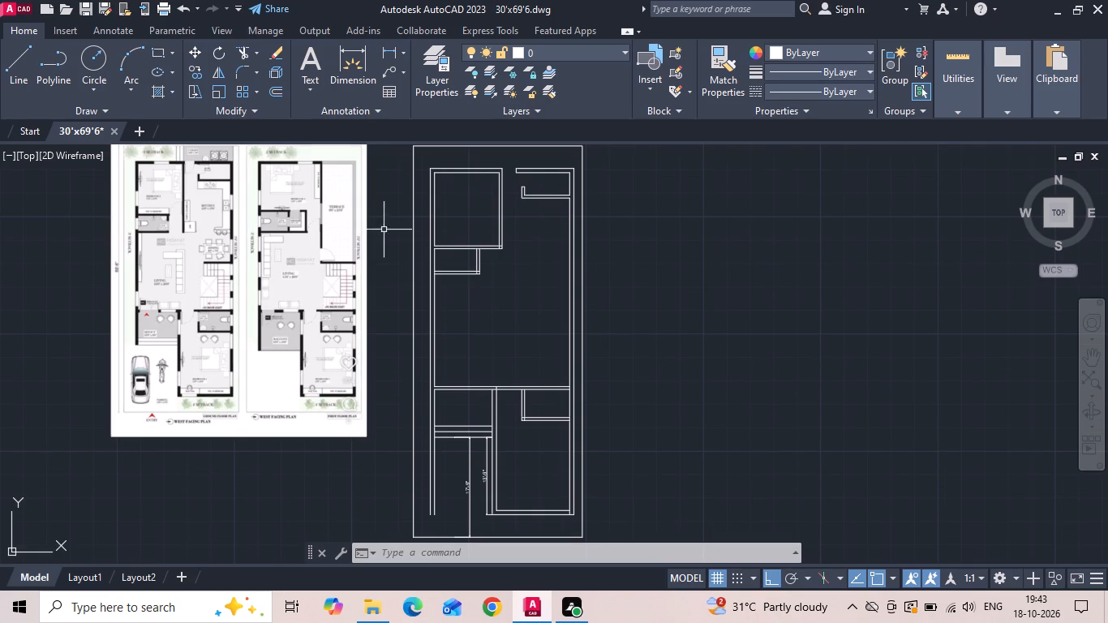
{"action": "middle_click_drag", "start_coordinate": [409, 230], "coordinate": [433, 281]}
{"action": "scroll", "coordinate": [437, 277], "scroll_direction": "down", "scroll_amount": 1}
{"action": "scroll", "coordinate": [497, 236], "scroll_direction": "up", "scroll_amount": 2}
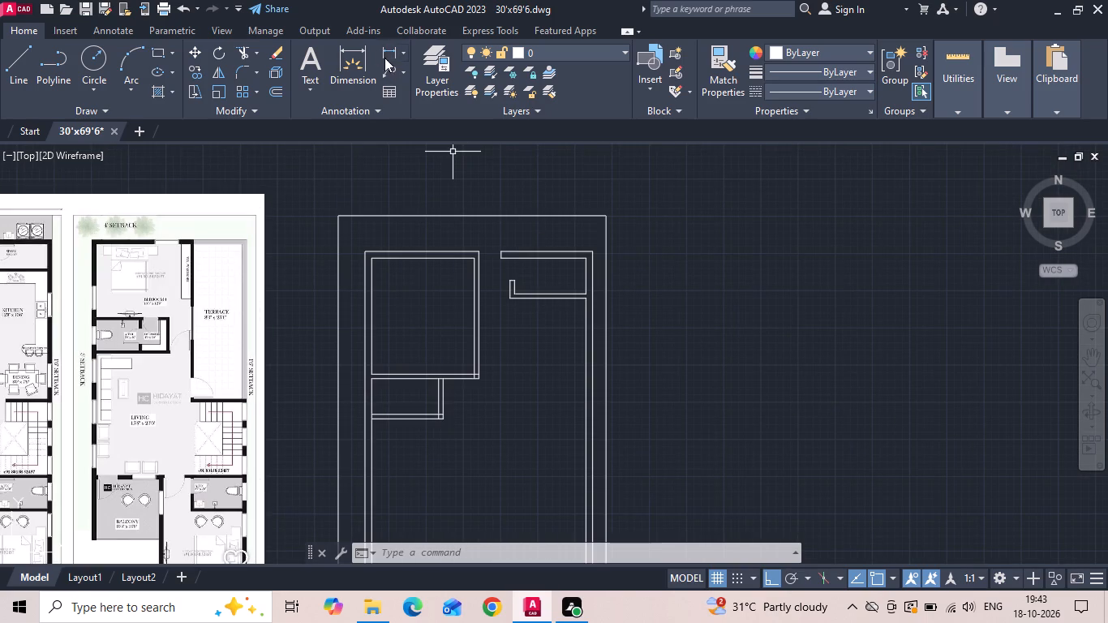
{"action": "left_click", "coordinate": [386, 54]}
{"action": "scroll", "coordinate": [393, 312], "scroll_direction": "up", "scroll_amount": 2}
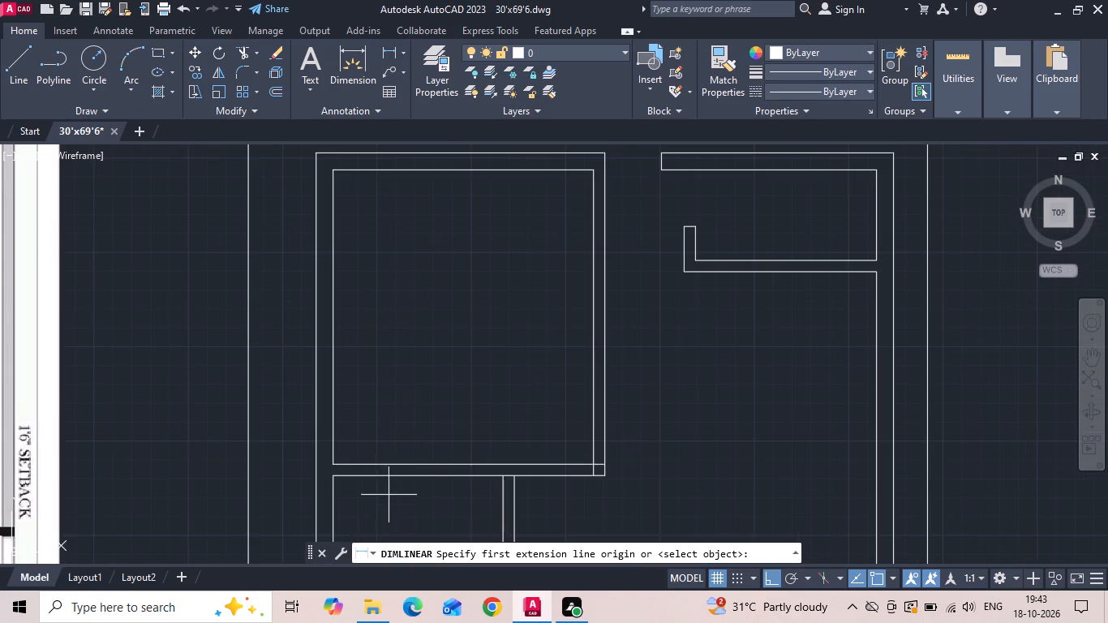
{"action": "left_click", "coordinate": [395, 479]}
{"action": "left_click", "coordinate": [396, 464]}
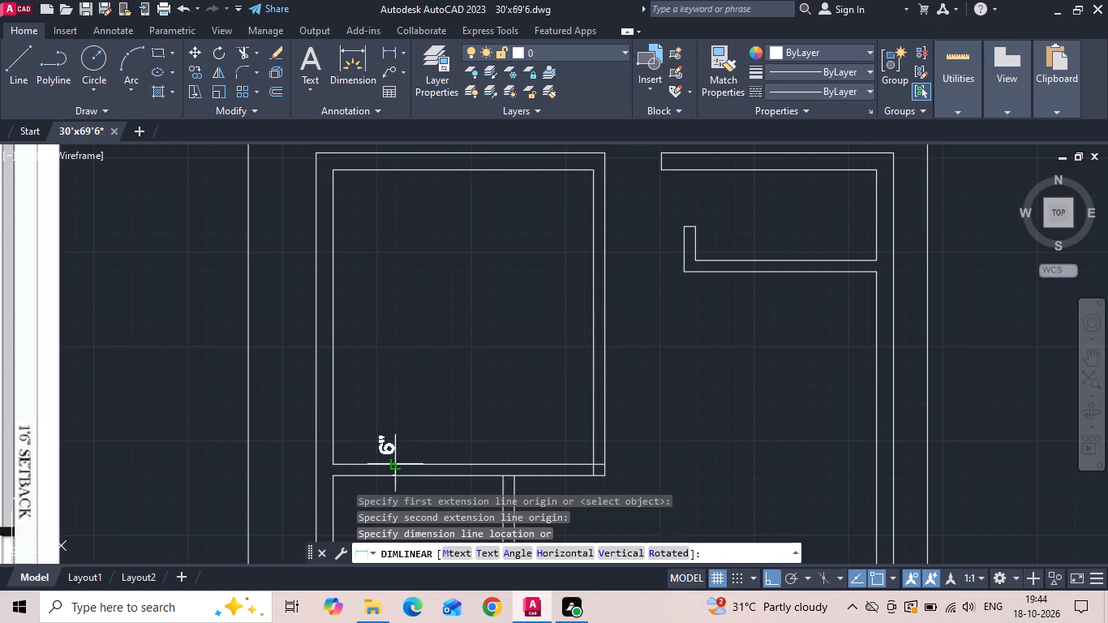
{"action": "key", "text": "Escape"}
{"action": "middle_click_drag", "start_coordinate": [396, 464], "coordinate": [495, 194]}
{"action": "key", "text": "space"}
{"action": "left_click", "coordinate": [506, 294]}
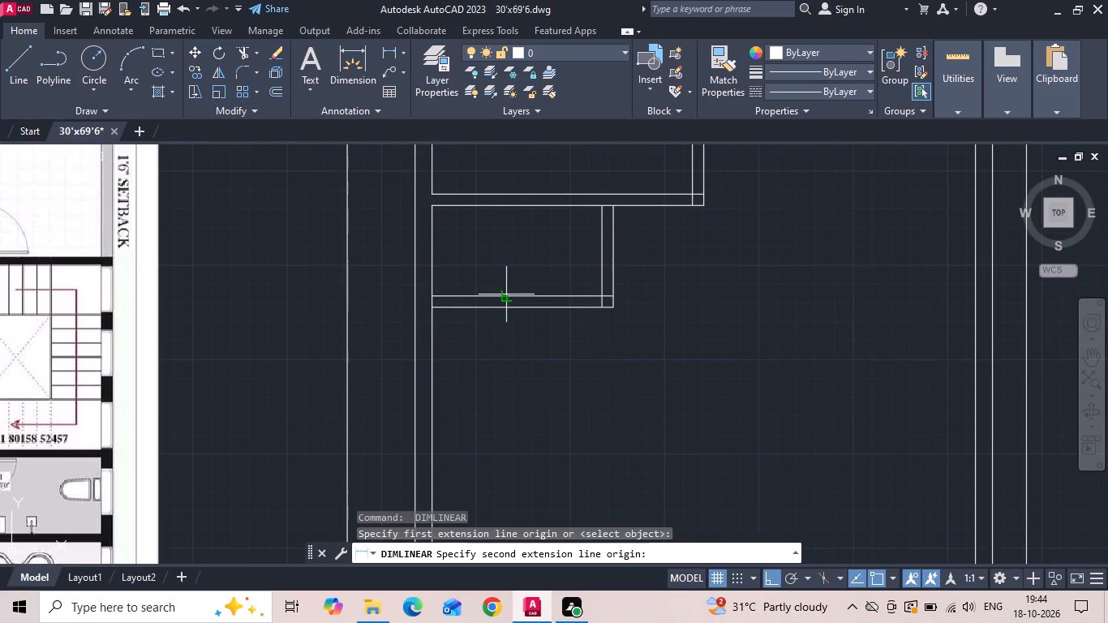
{"action": "left_click", "coordinate": [506, 310]}
{"action": "key", "text": "space"}
{"action": "key", "text": "Escape"}
Measure the vertical distance from the small left room's lower wall down to the full-width cross wall.
{"action": "key", "text": "space"}
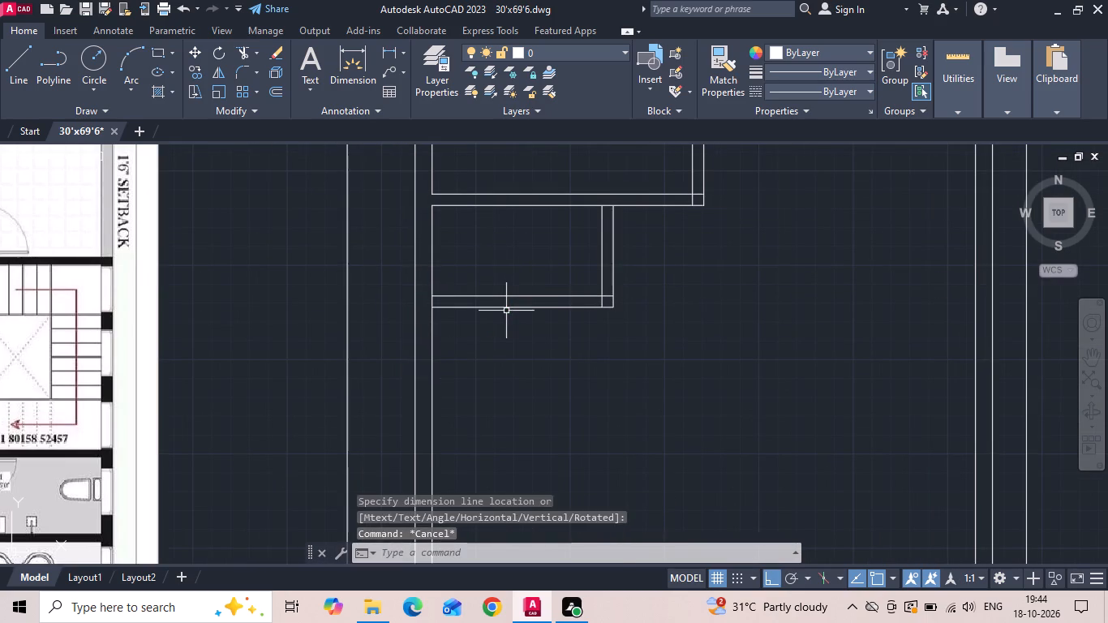
{"action": "left_click", "coordinate": [505, 311]}
{"action": "middle_click_drag", "start_coordinate": [502, 383], "coordinate": [505, 149]}
{"action": "scroll", "coordinate": [499, 219], "scroll_direction": "down", "scroll_amount": 1}
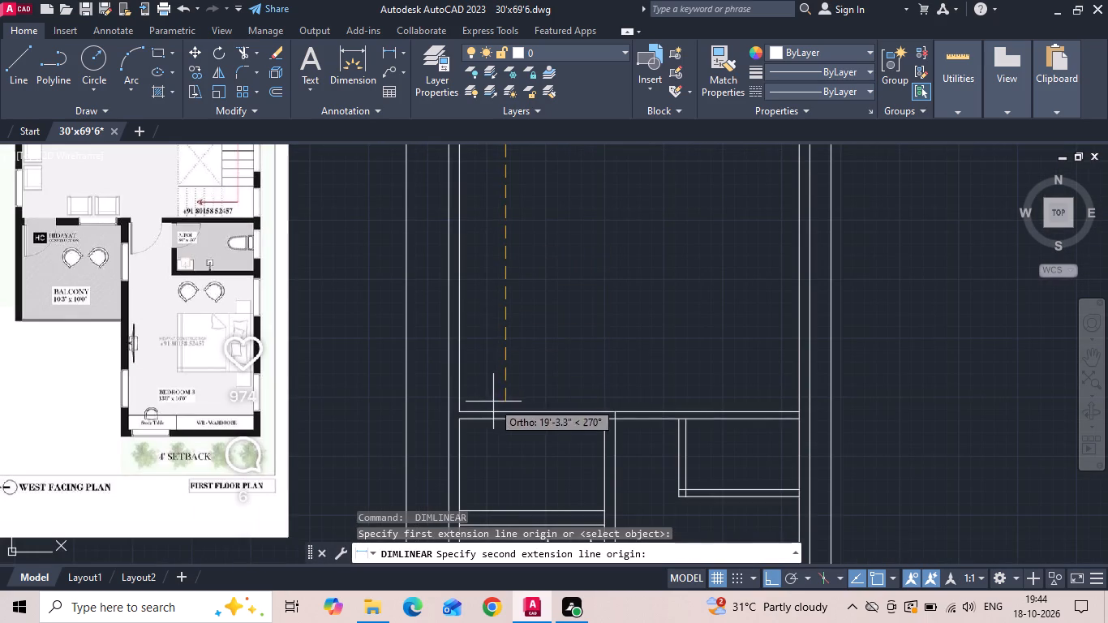
{"action": "left_click", "coordinate": [502, 414]}
{"action": "key", "text": "Escape"}
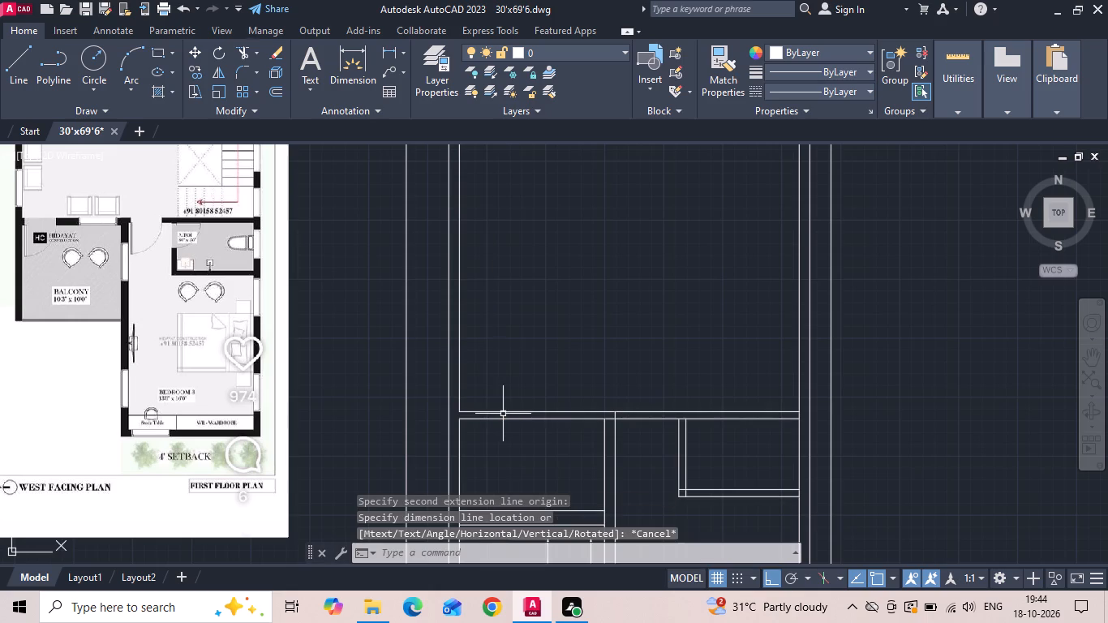
Offset the bottom line of the upper-right room's lower partition 13'6" downward.
{"action": "scroll", "coordinate": [502, 290], "scroll_direction": "down", "scroll_amount": 3}
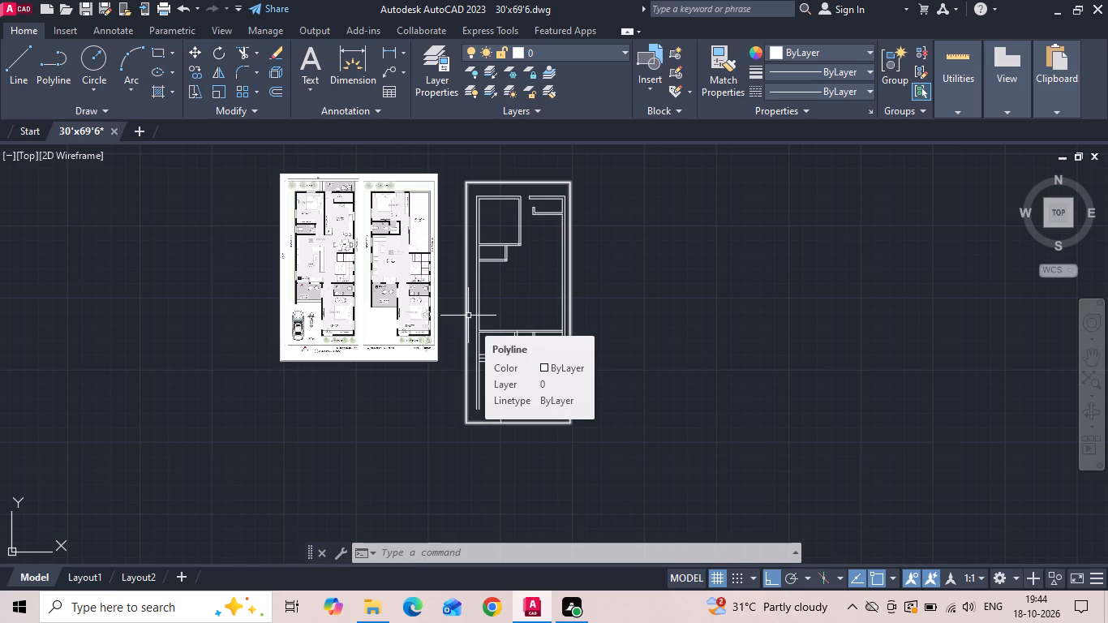
{"action": "key", "text": "Escape"}
{"action": "type", "text": "o"}
{"action": "key", "text": "space"}
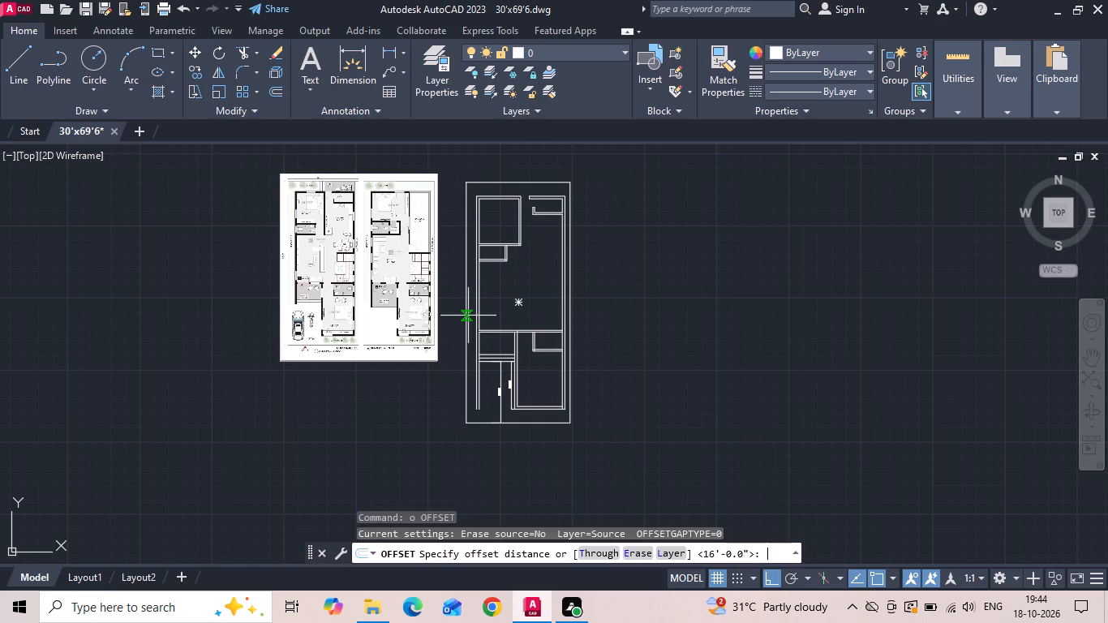
{"action": "type", "text": "13'6"}
{"action": "key", "text": "Return"}
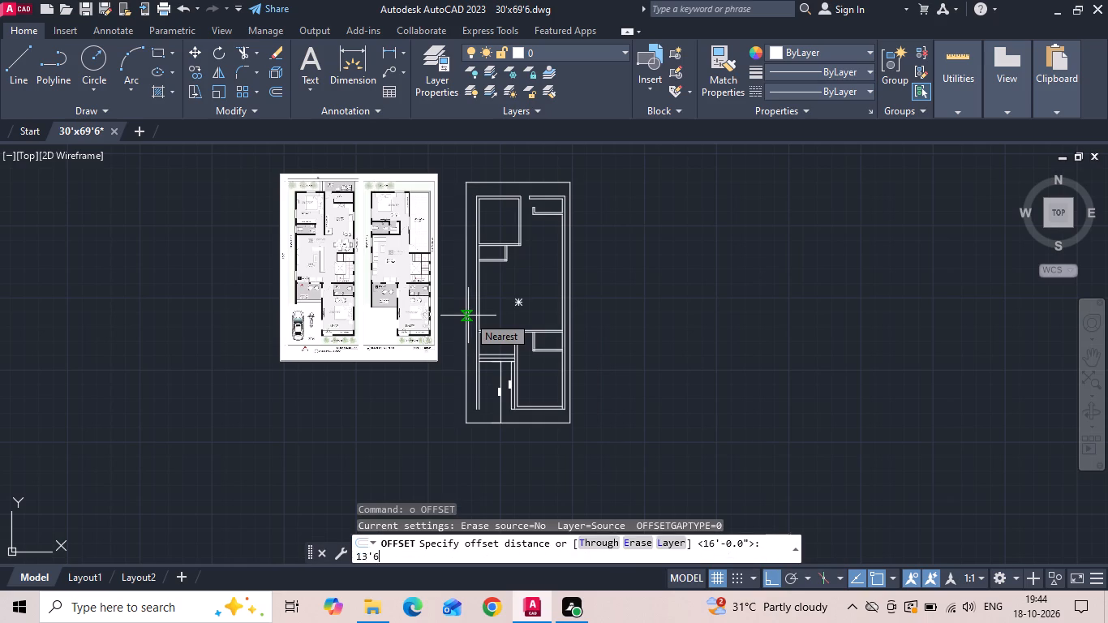
{"action": "scroll", "coordinate": [468, 316], "scroll_direction": "up", "scroll_amount": 1}
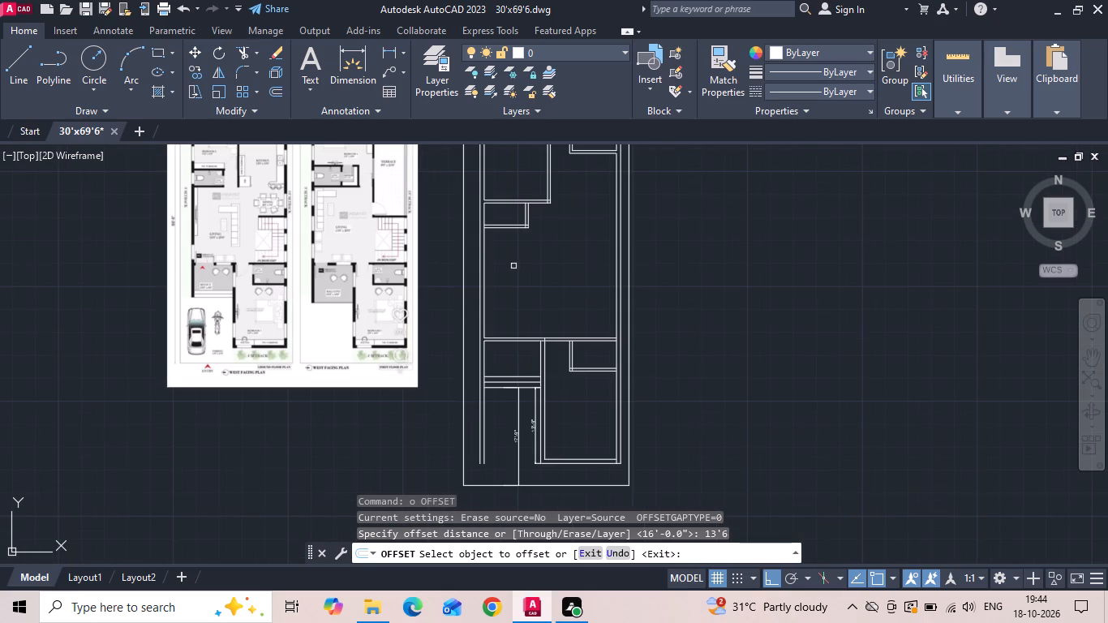
{"action": "left_click", "coordinate": [592, 153]}
{"action": "left_click", "coordinate": [587, 243]}
{"action": "key", "text": "Escape"}
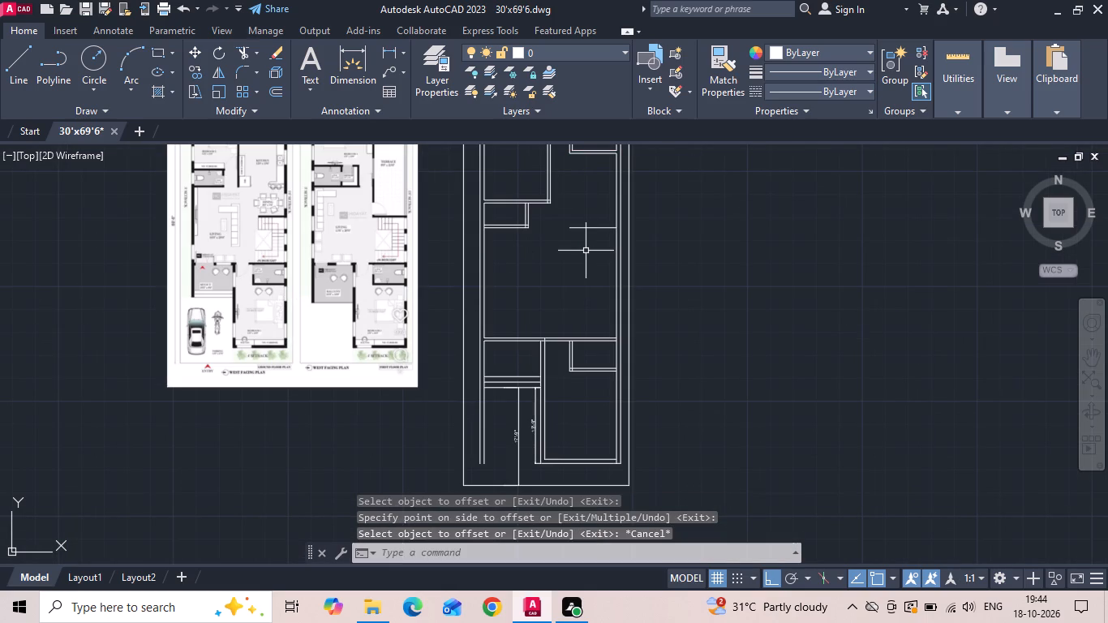
Offset the new short line at the plan's right side 7'6" downward.
{"action": "key", "text": "o"}
{"action": "key", "text": "Return"}
{"action": "type", "text": "7'6"}
{"action": "key", "text": "Return"}
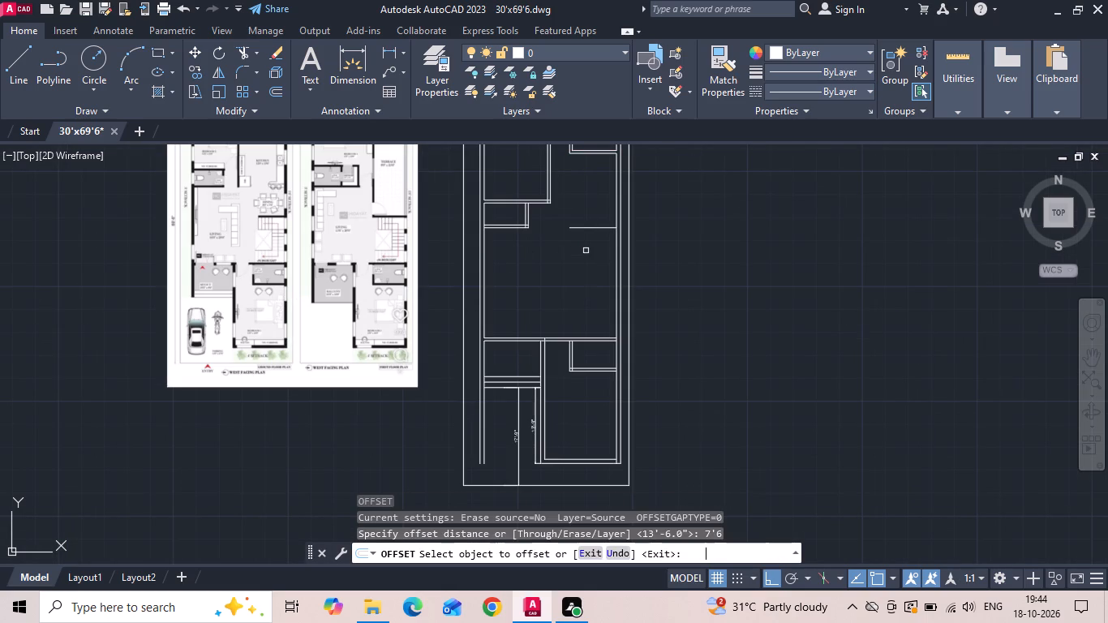
{"action": "scroll", "coordinate": [621, 206], "scroll_direction": "up", "scroll_amount": 1}
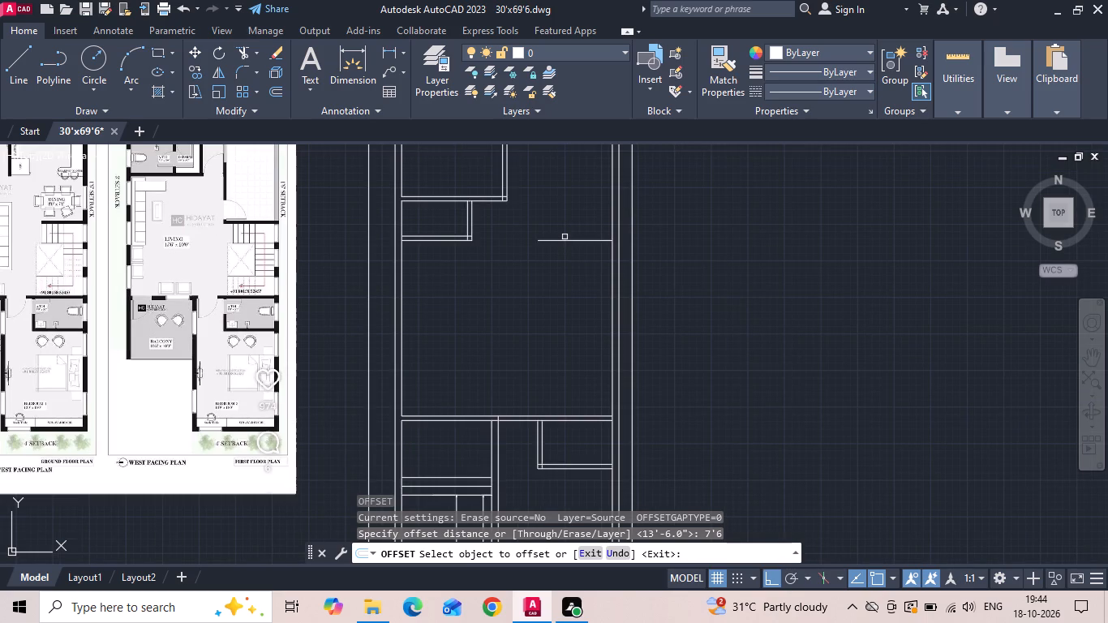
{"action": "left_click_drag", "start_coordinate": [565, 240], "coordinate": [565, 249]}
{"action": "left_click", "coordinate": [543, 336]}
{"action": "key", "text": "Escape"}
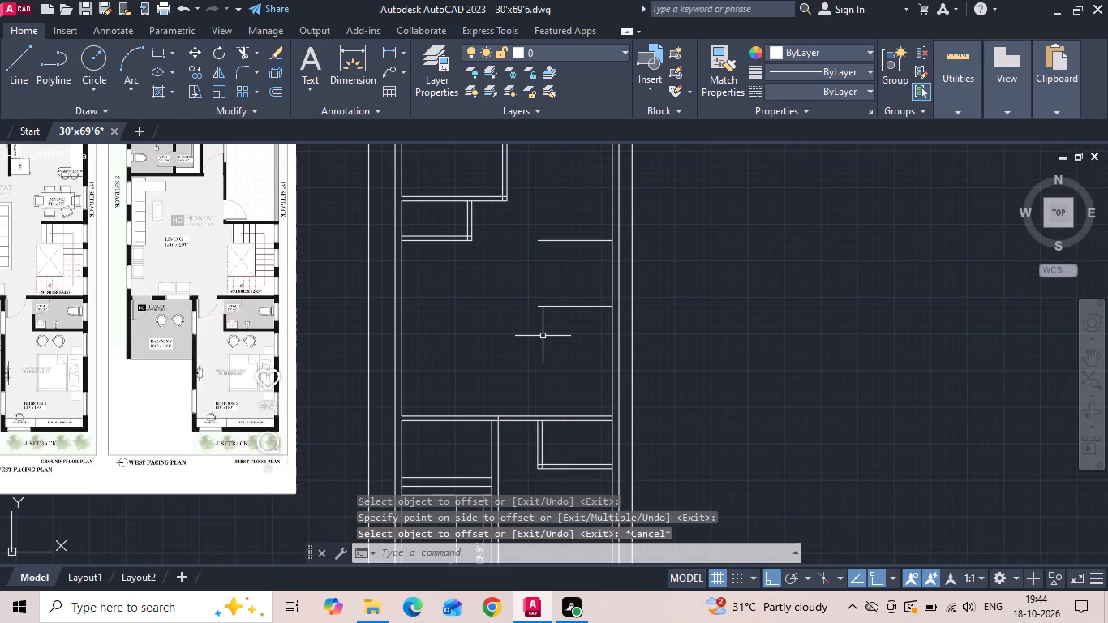
Offset the lower of the two short right-hand lines 6" downward to give the partition its thickness.
{"action": "type", "text": "o 6"}
{"action": "key", "text": "space"}
{"action": "left_click", "coordinate": [552, 305]}
{"action": "left_click", "coordinate": [546, 350]}
{"action": "key", "text": "Escape"}
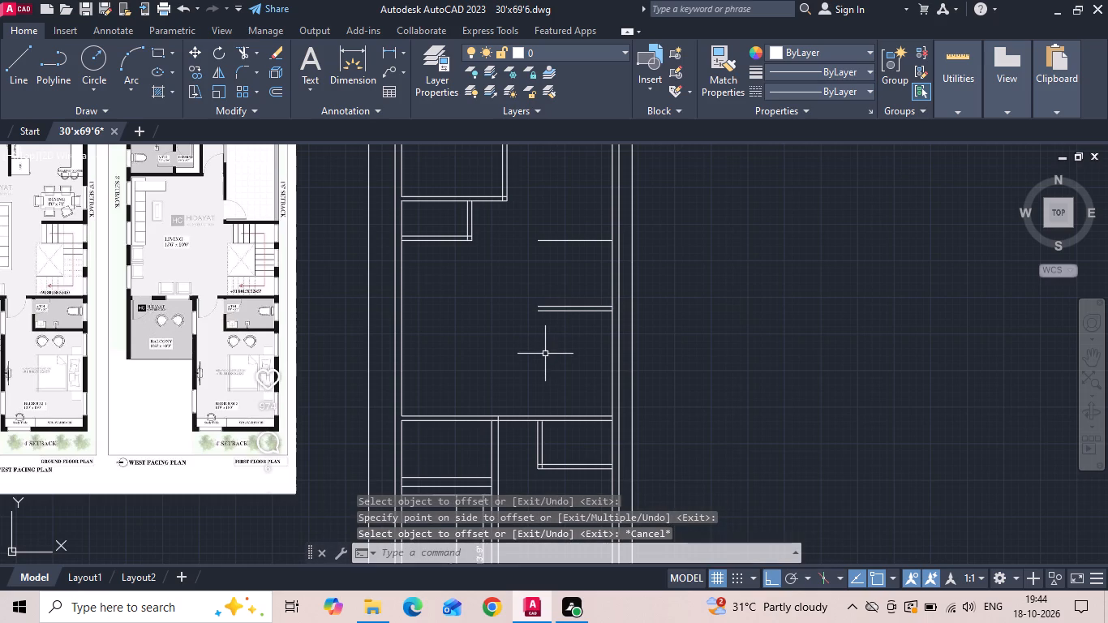
Trim the right wall's inner line where the full-width cross wall and the new 6" partition meet it.
{"action": "type", "text": "tr"}
{"action": "key", "text": "space"}
{"action": "key", "text": "space"}
{"action": "scroll", "coordinate": [419, 444], "scroll_direction": "up", "scroll_amount": 2}
{"action": "scroll", "coordinate": [368, 387], "scroll_direction": "up", "scroll_amount": 1}
{"action": "middle_click_drag", "start_coordinate": [765, 390], "coordinate": [166, 378]}
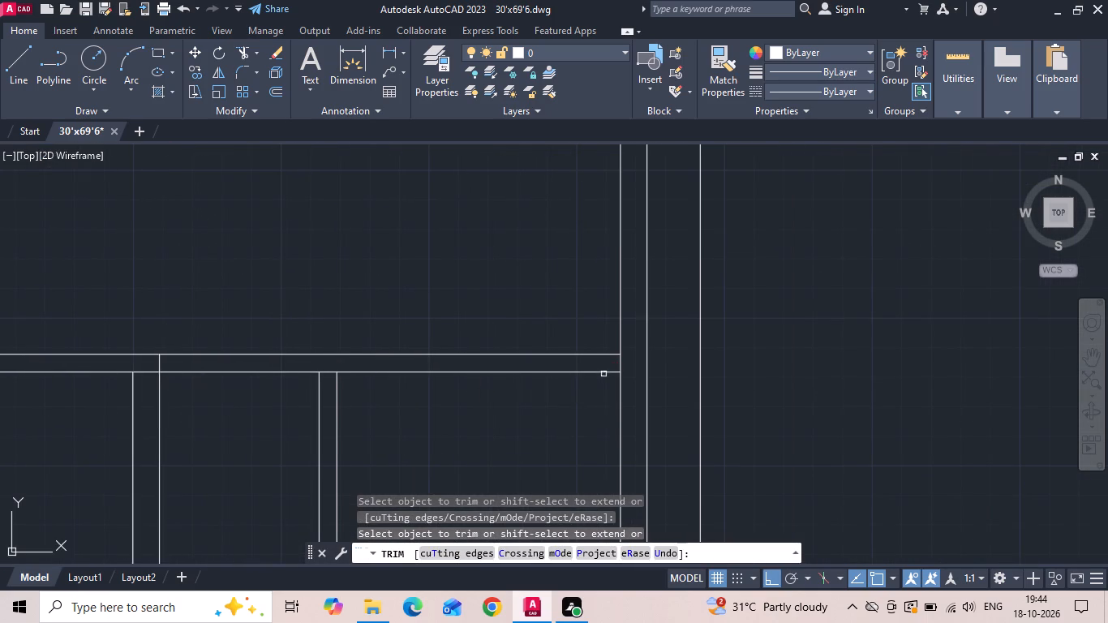
{"action": "left_click", "coordinate": [619, 363]}
{"action": "scroll", "coordinate": [513, 449], "scroll_direction": "down", "scroll_amount": 2}
{"action": "scroll", "coordinate": [586, 236], "scroll_direction": "up", "scroll_amount": 2}
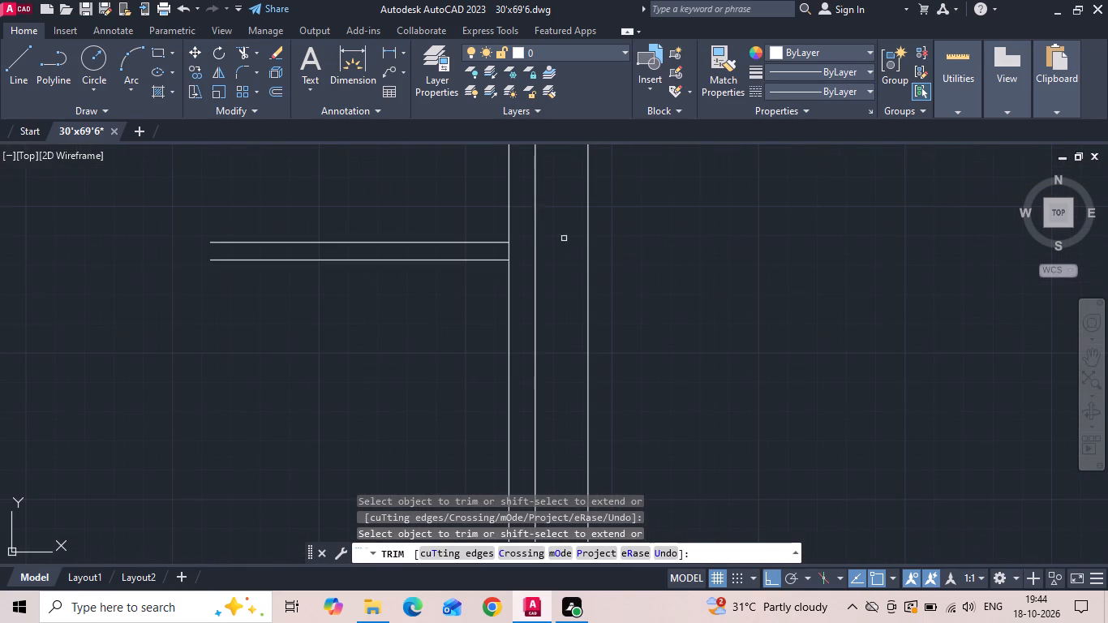
{"action": "left_click", "coordinate": [509, 252]}
{"action": "key", "text": "Escape"}
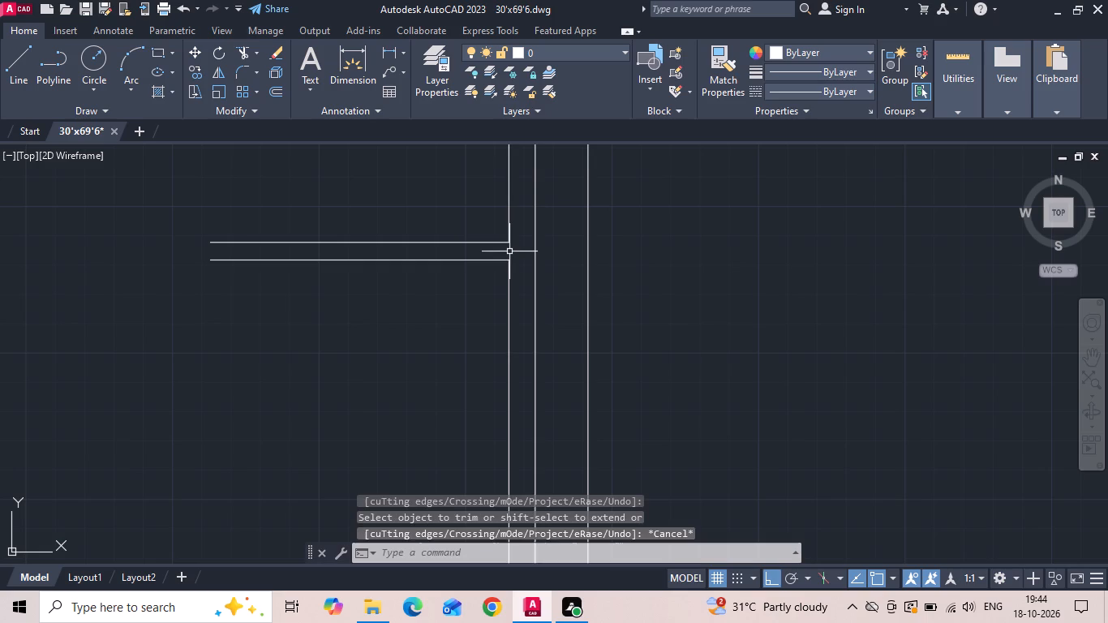
Draw a horizontal stair line from the midpoint of the right wall's inner line, between partition and cross wall, leftward into the room.
{"action": "scroll", "coordinate": [488, 248], "scroll_direction": "down", "scroll_amount": 1}
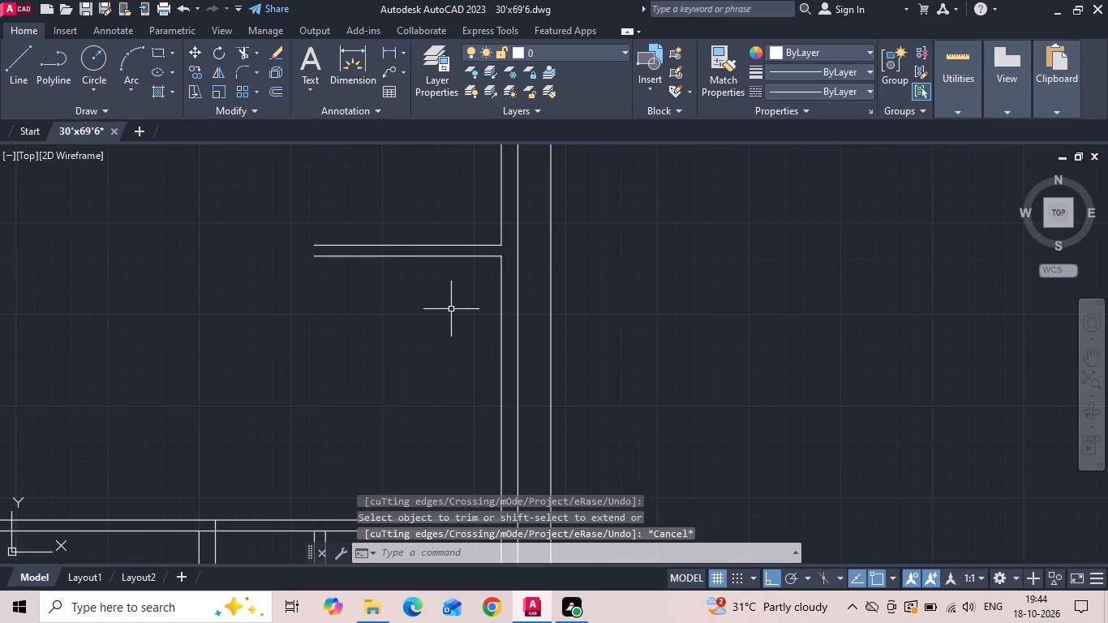
{"action": "middle_click_drag", "start_coordinate": [442, 316], "coordinate": [496, 230]}
{"action": "key", "text": "Escape"}
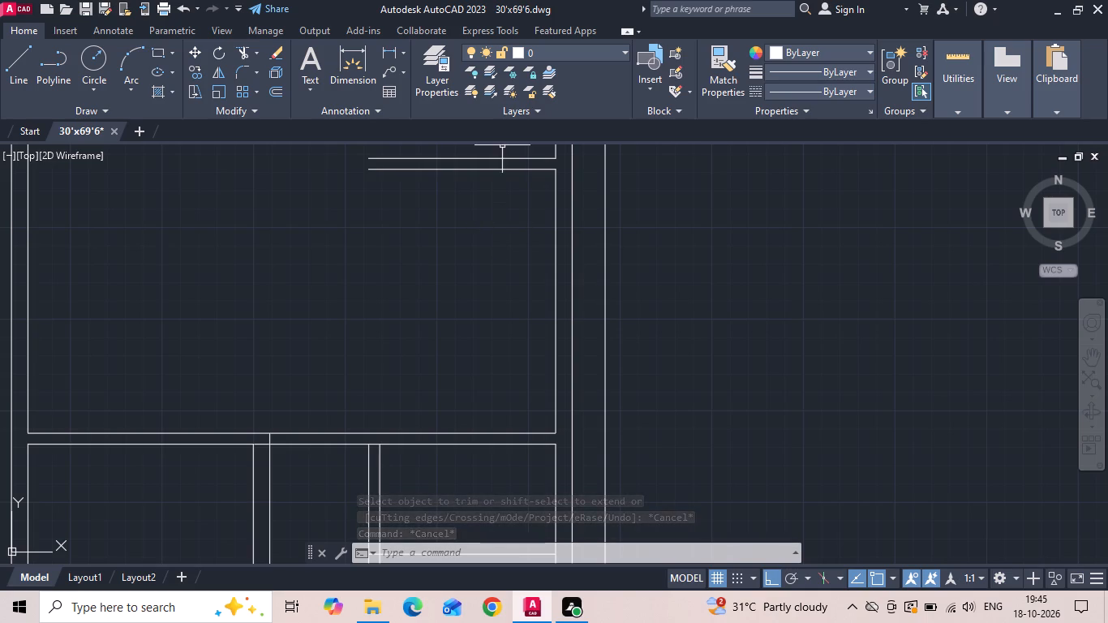
{"action": "left_click_drag", "start_coordinate": [565, 274], "coordinate": [538, 298]}
{"action": "key", "text": "Escape"}
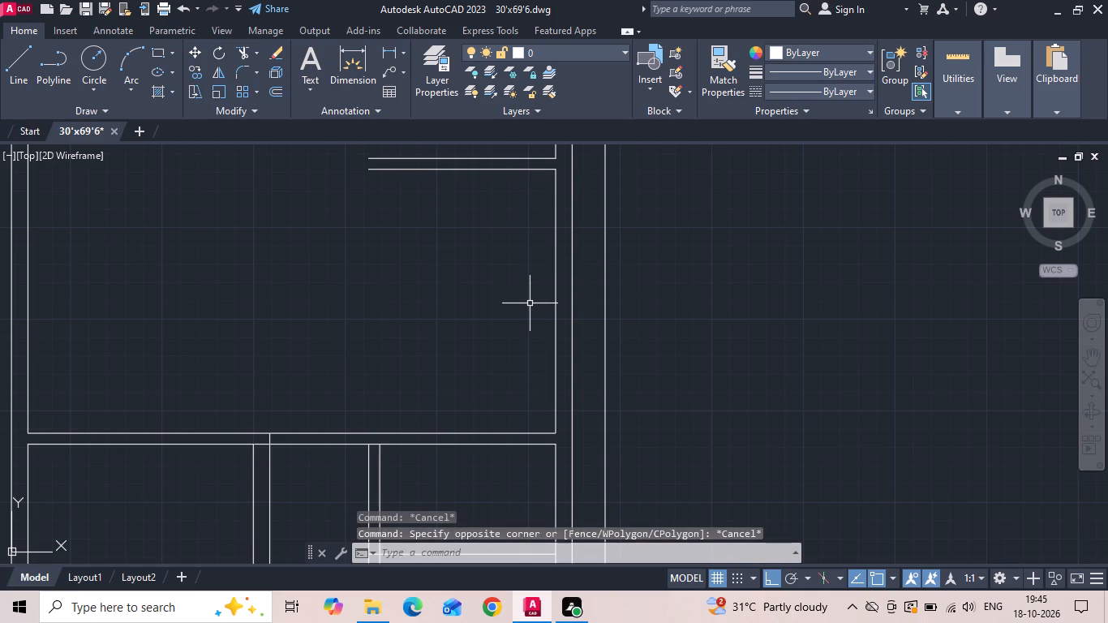
{"action": "type", "text": "l"}
{"action": "key", "text": "space"}
{"action": "left_click", "coordinate": [549, 307]}
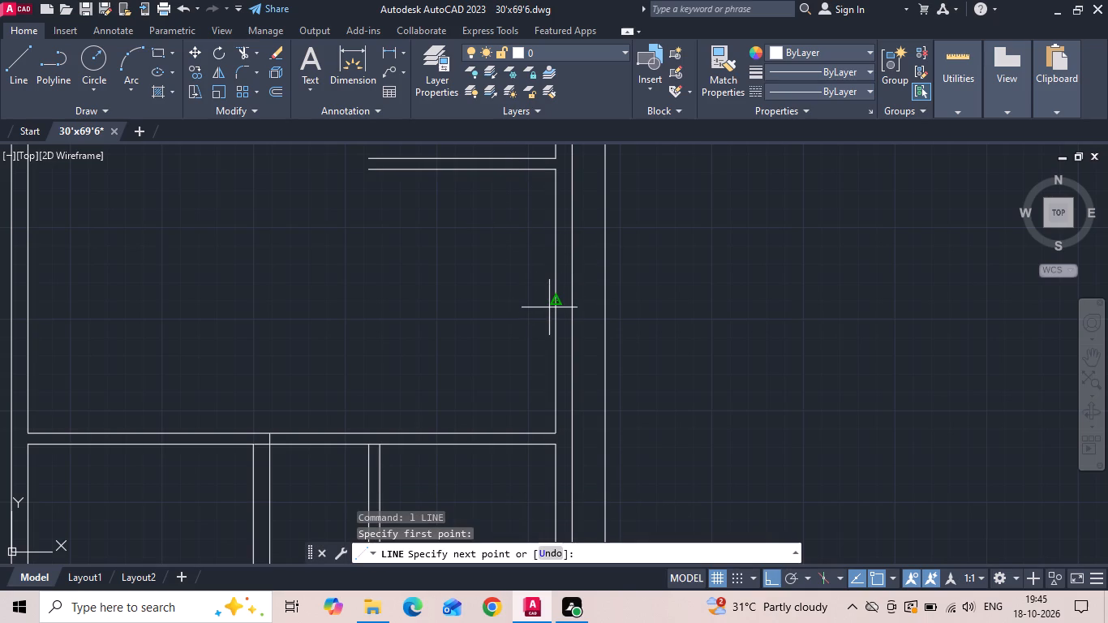
{"action": "left_click", "coordinate": [433, 315]}
{"action": "key", "text": "Escape"}
Offset the stair line upward three times in succession at 10" spacing.
{"action": "type", "text": "o 1"}
{"action": "type", "text": "0"}
{"action": "key", "text": "space"}
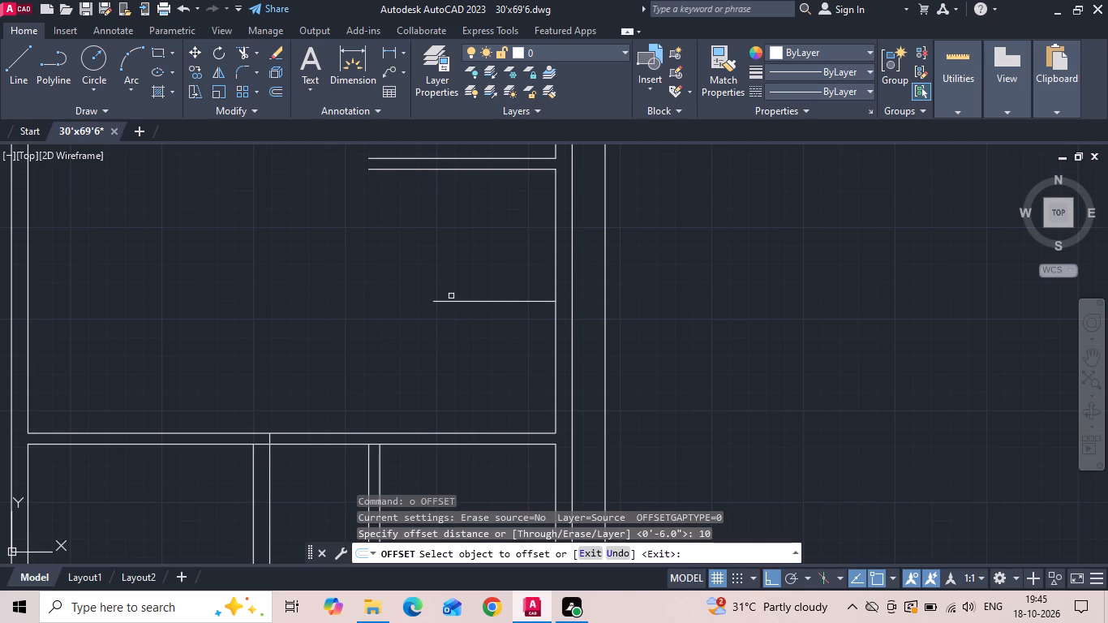
{"action": "left_click", "coordinate": [456, 299]}
{"action": "left_click", "coordinate": [483, 239]}
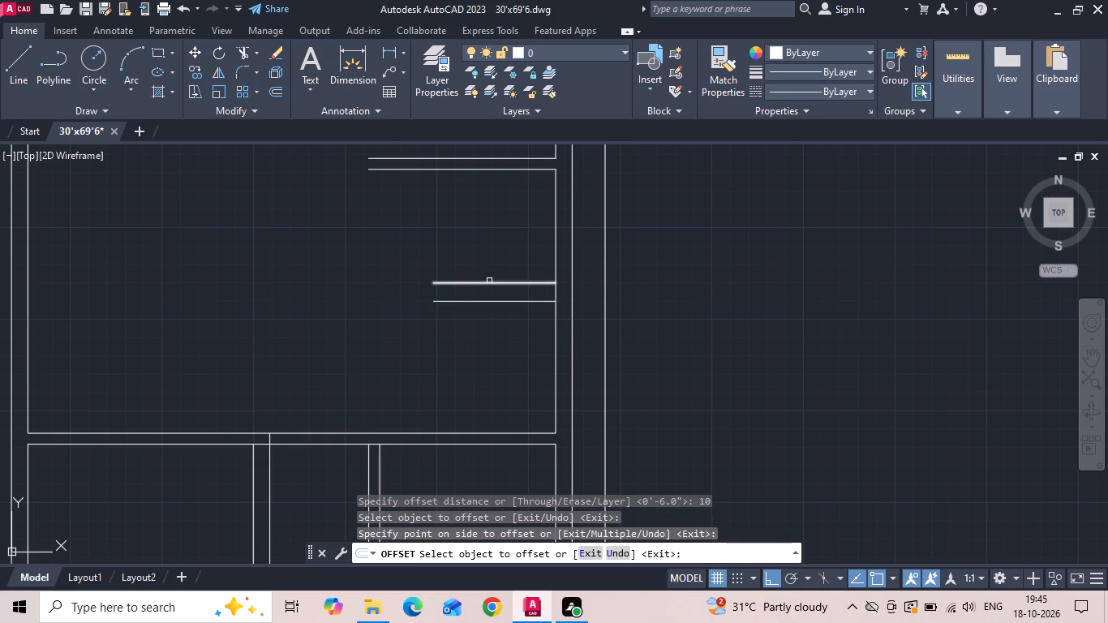
{"action": "left_click", "coordinate": [489, 281]}
{"action": "left_click", "coordinate": [495, 251]}
{"action": "left_click", "coordinate": [502, 264]}
{"action": "left_click", "coordinate": [517, 222]}
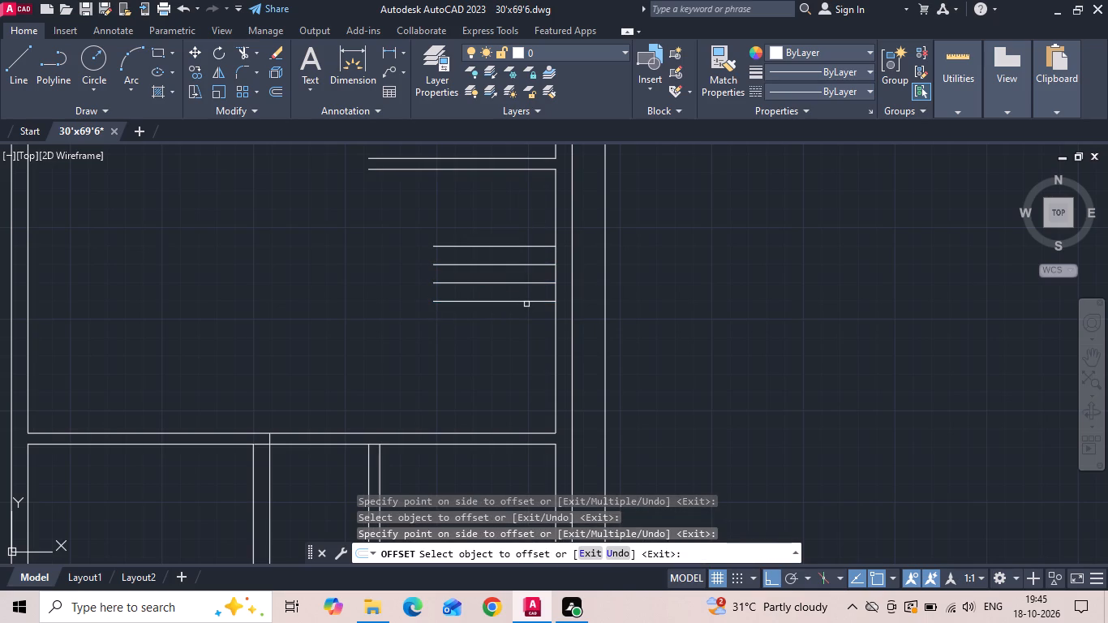
Offset the original stair line downward three times in succession at the same 10" spacing.
{"action": "left_click", "coordinate": [527, 300]}
{"action": "left_click", "coordinate": [524, 322]}
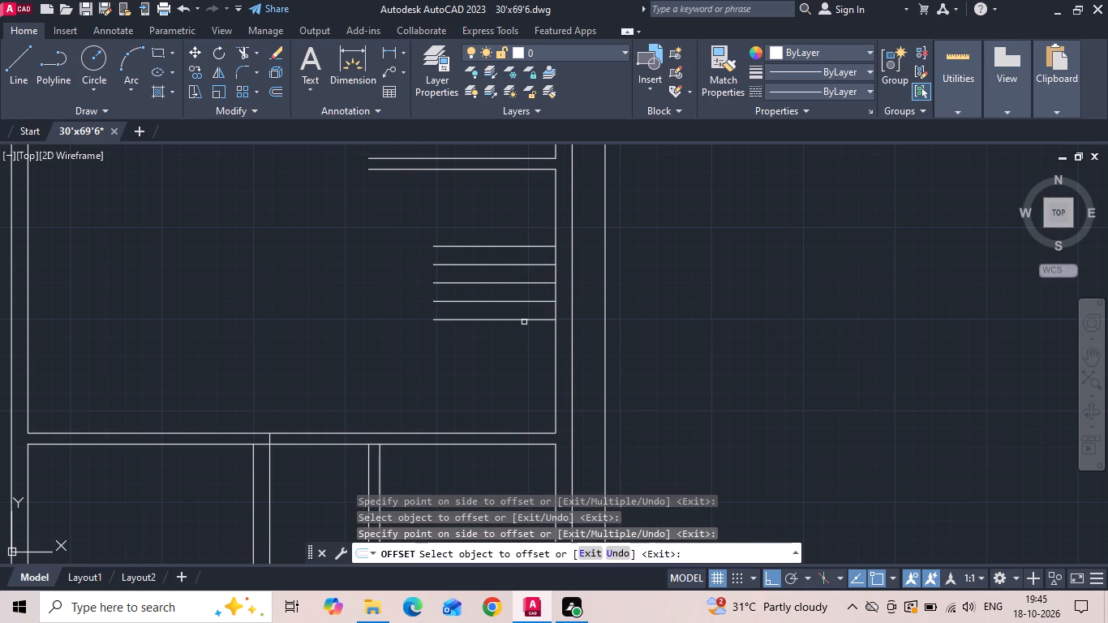
{"action": "left_click", "coordinate": [526, 322]}
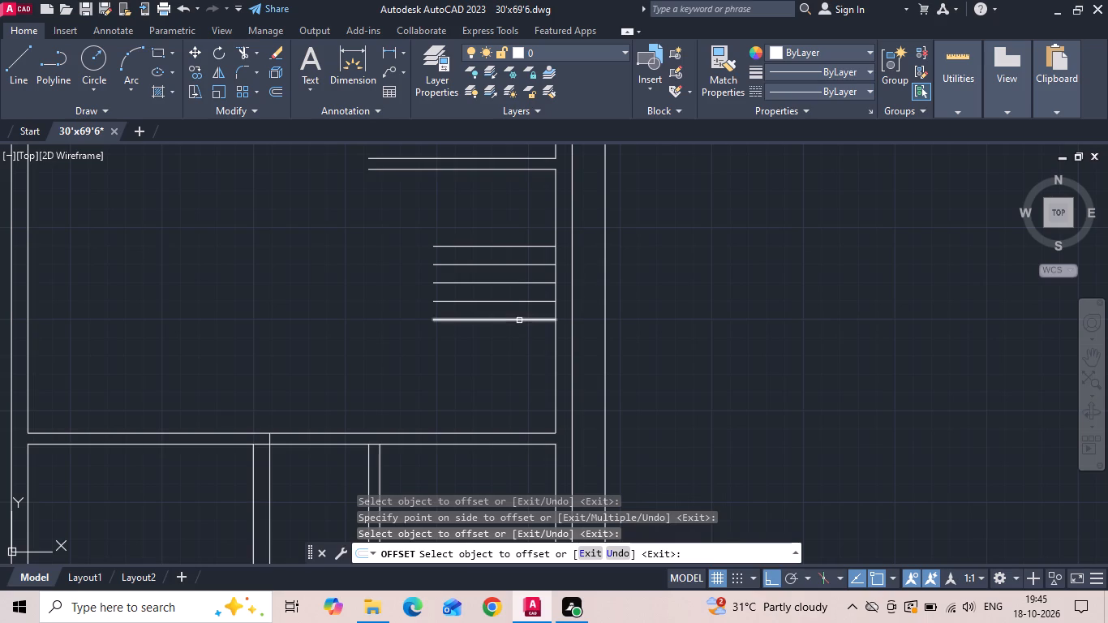
{"action": "left_click", "coordinate": [519, 320]}
{"action": "left_click", "coordinate": [510, 337]}
{"action": "left_click", "coordinate": [513, 338]}
{"action": "left_click", "coordinate": [509, 363]}
{"action": "key", "text": "Escape"}
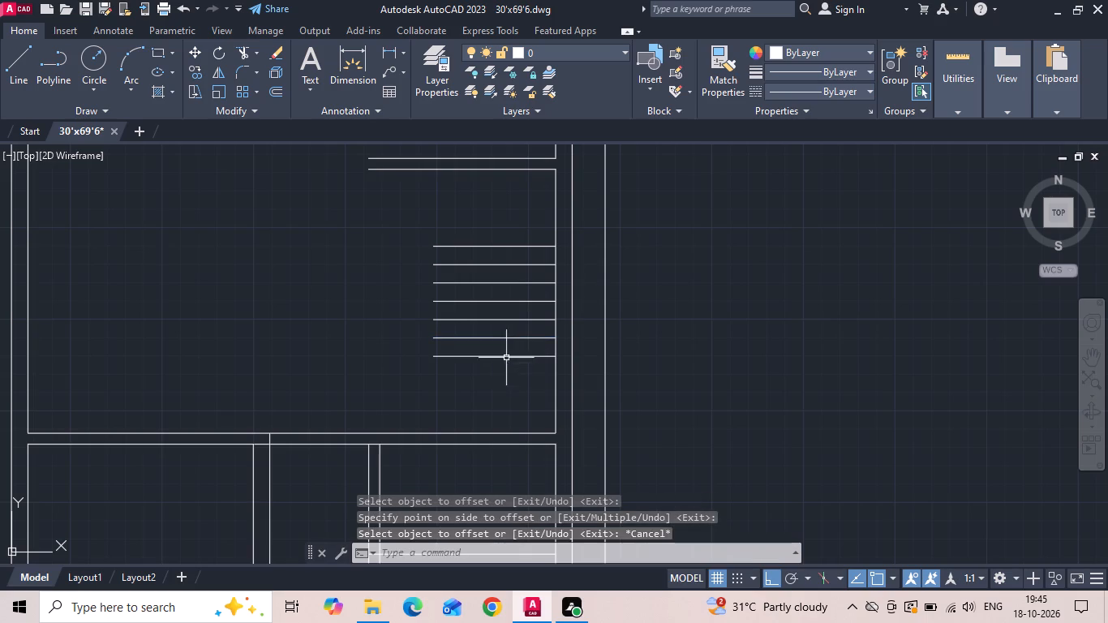
Measure the gap between the top tread line and the partition above it.
{"action": "left_click", "coordinate": [382, 49]}
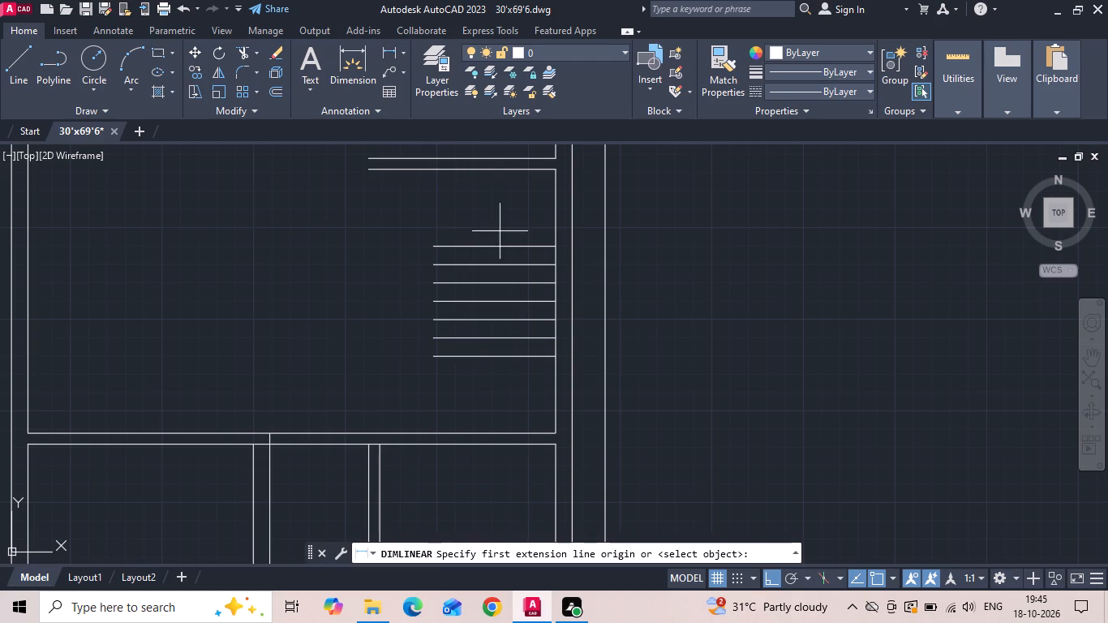
{"action": "left_click", "coordinate": [505, 247]}
{"action": "left_click", "coordinate": [510, 175]}
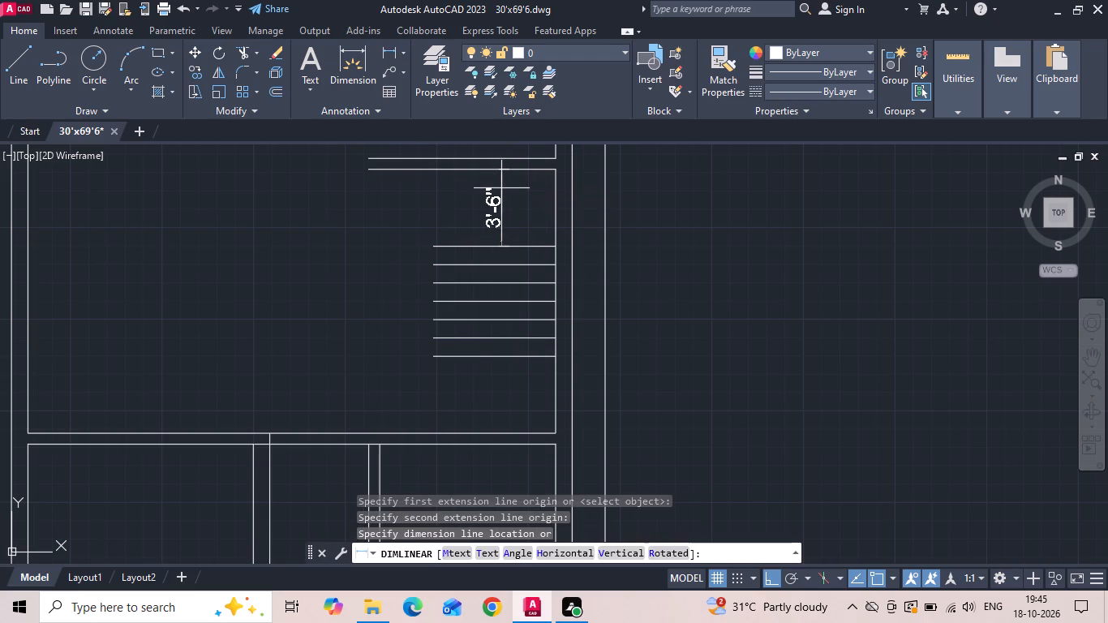
{"action": "key", "text": "Escape"}
Offset the right wall's inner line 3'6" leftward to form the inner edge of the stair flight.
{"action": "type", "text": "o 3'"}
{"action": "type", "text": "6"}
{"action": "key", "text": "space"}
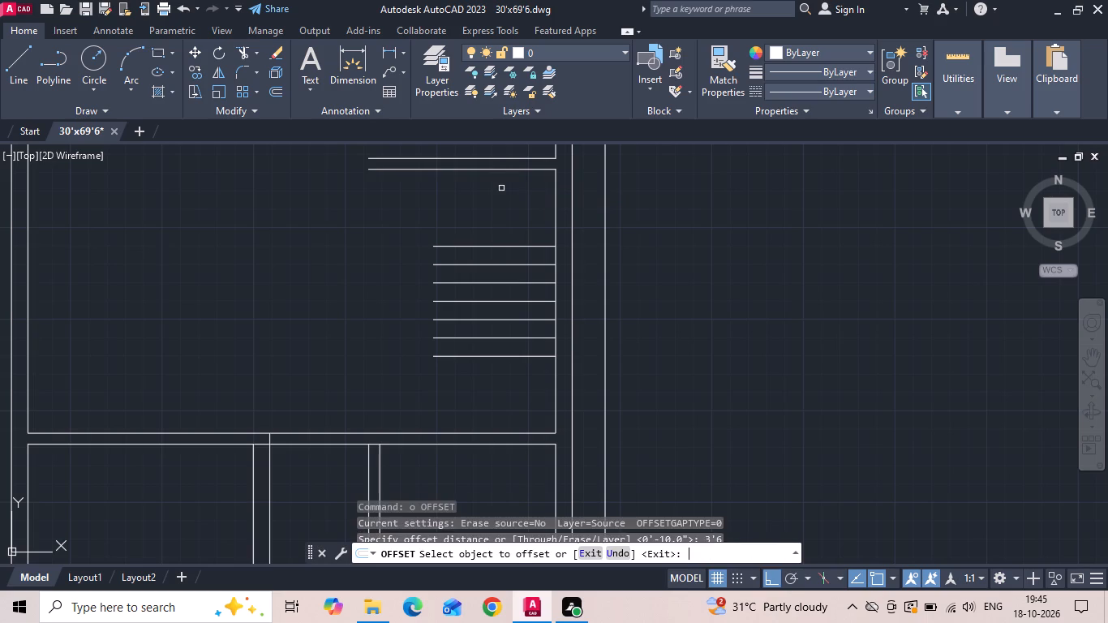
{"action": "left_click_drag", "start_coordinate": [556, 400], "coordinate": [524, 412]}
{"action": "left_click", "coordinate": [420, 432]}
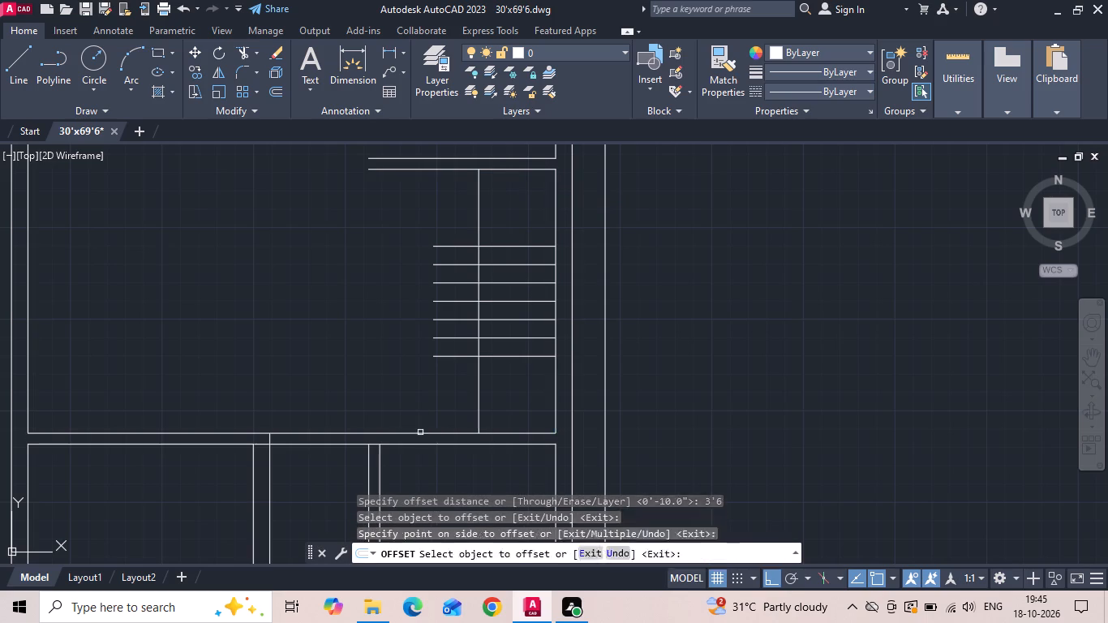
{"action": "key", "text": "Escape"}
Trim the horizontal tread ends that project left of the new vertical stair edge.
{"action": "key", "text": "t"}
{"action": "key", "text": "r"}
{"action": "key", "text": "space"}
{"action": "left_click_drag", "start_coordinate": [444, 396], "coordinate": [444, 298]}
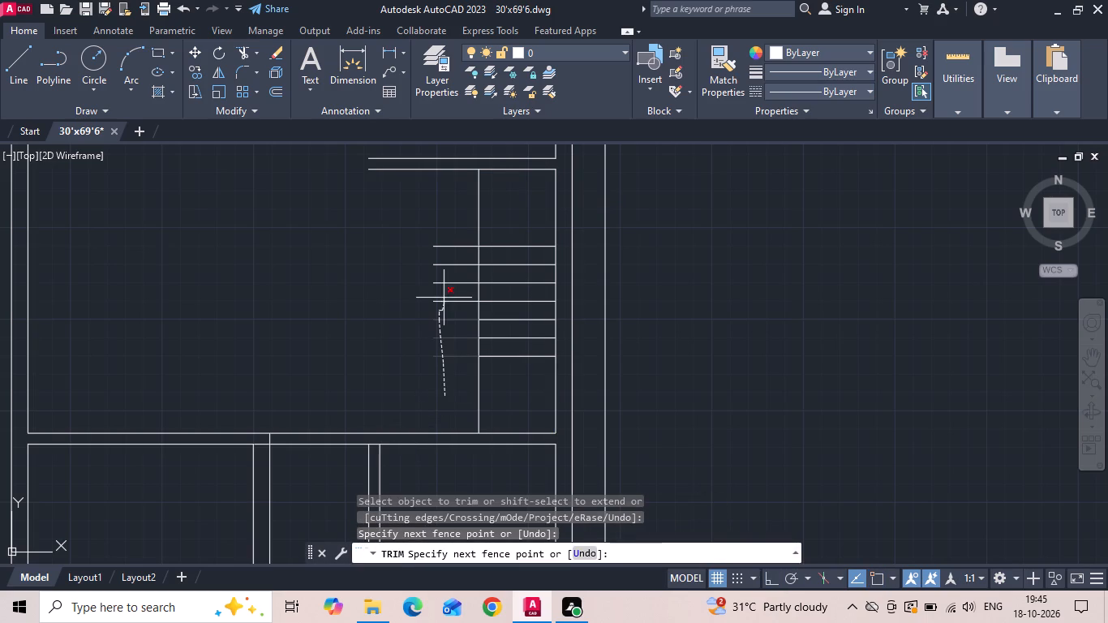
{"action": "left_click_drag", "start_coordinate": [444, 298], "coordinate": [458, 225]}
{"action": "key", "text": "Escape"}
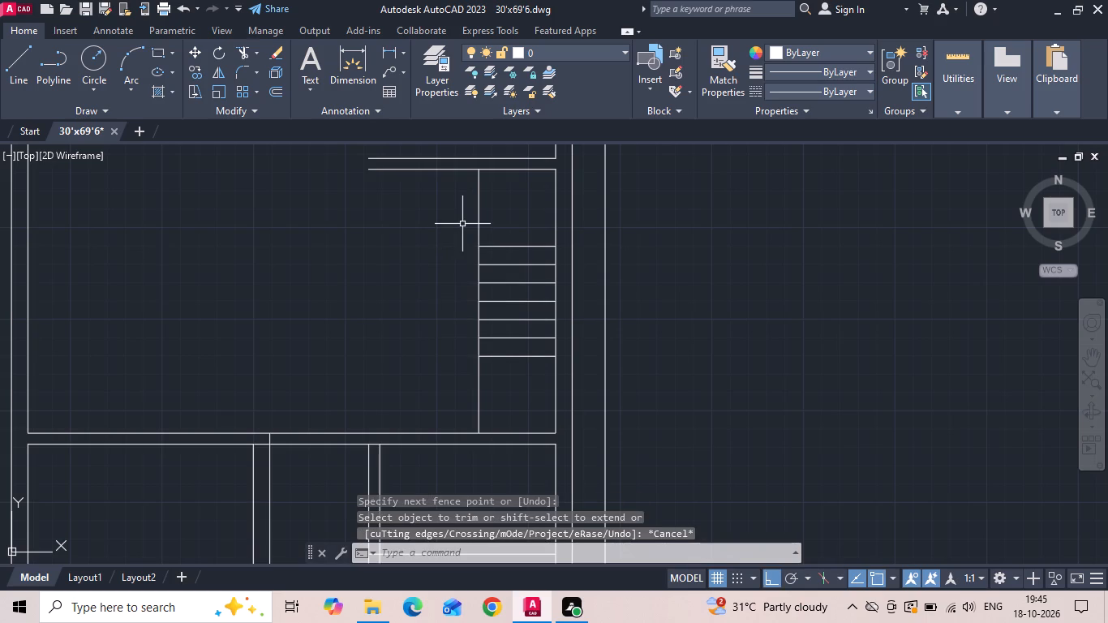
{"action": "key", "text": "Escape"}
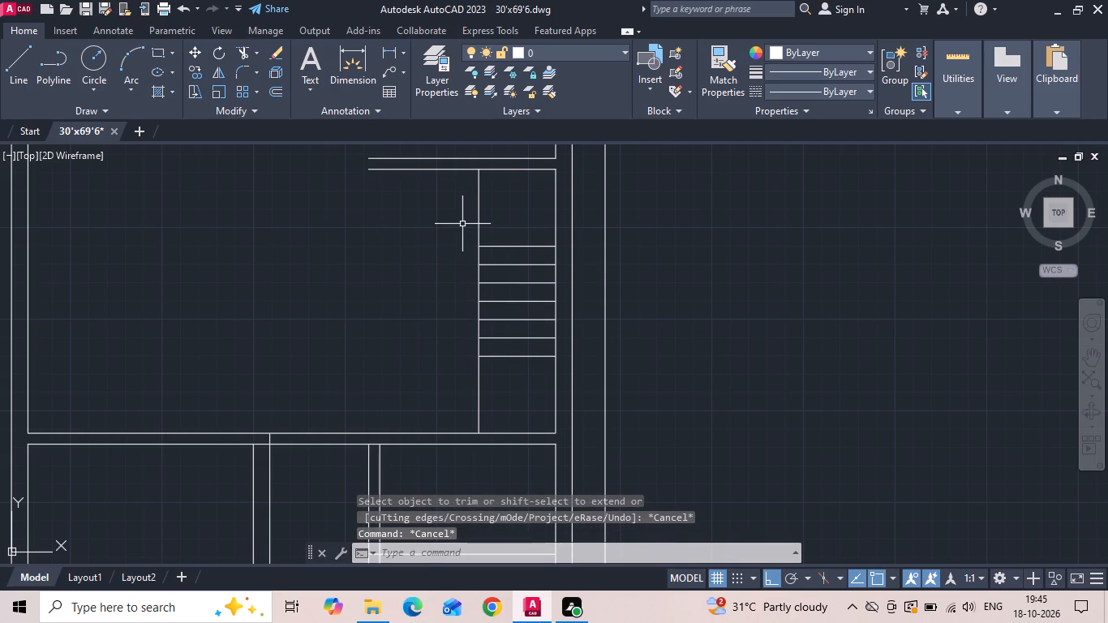
Offset the vertical stair edge leftward five times in succession at 10" spacing.
{"action": "type", "text": "o 10"}
{"action": "key", "text": "space"}
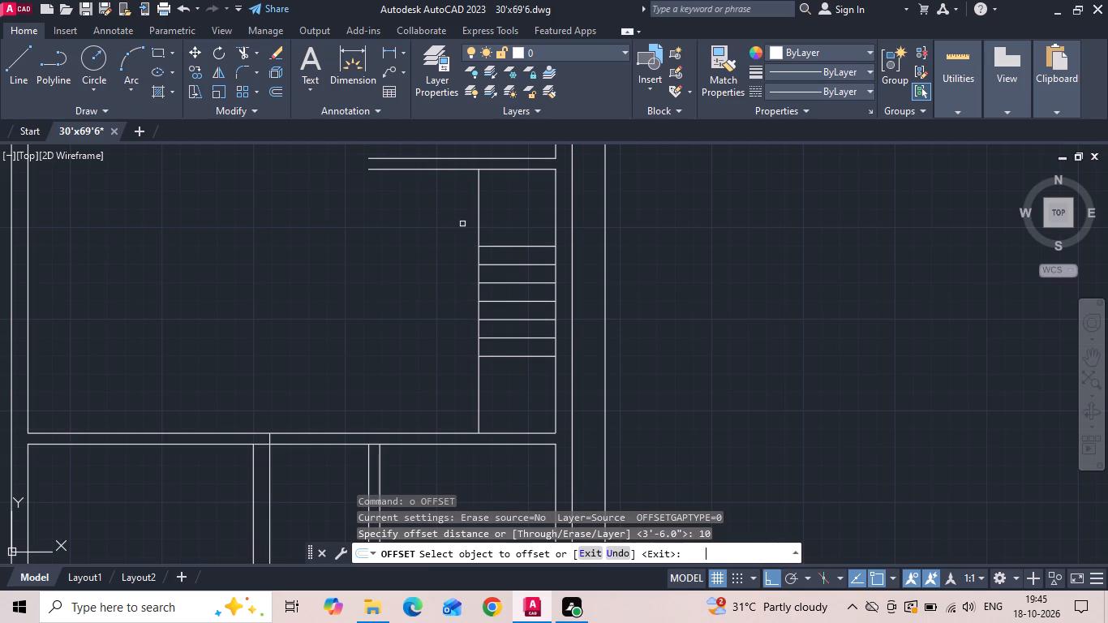
{"action": "left_click_drag", "start_coordinate": [479, 295], "coordinate": [450, 307]}
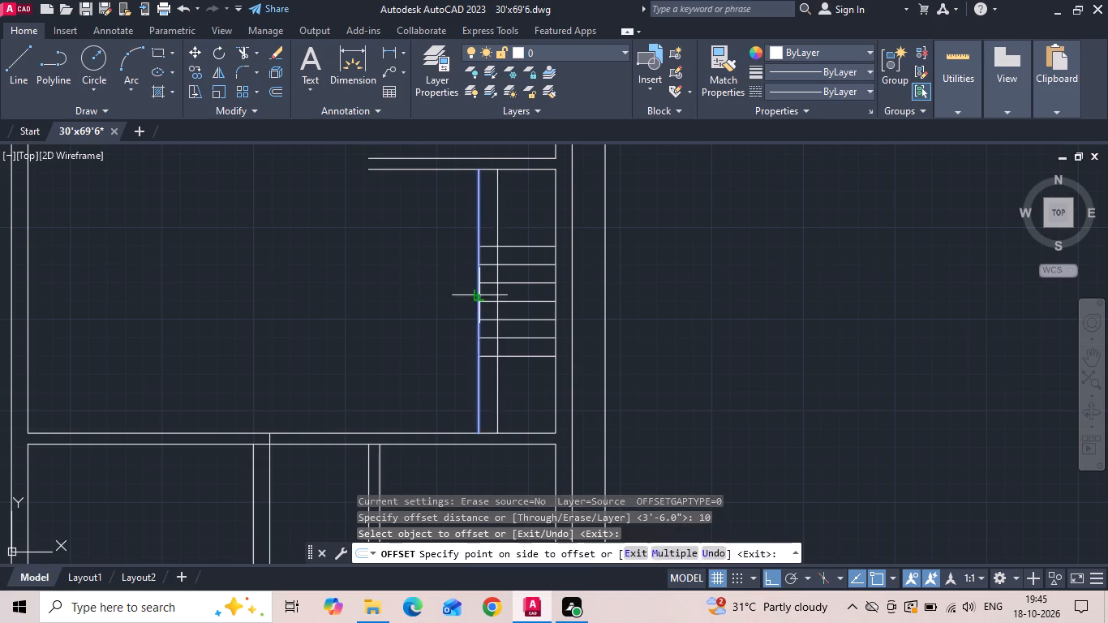
{"action": "left_click", "coordinate": [386, 314]}
{"action": "left_click_drag", "start_coordinate": [458, 287], "coordinate": [445, 293]}
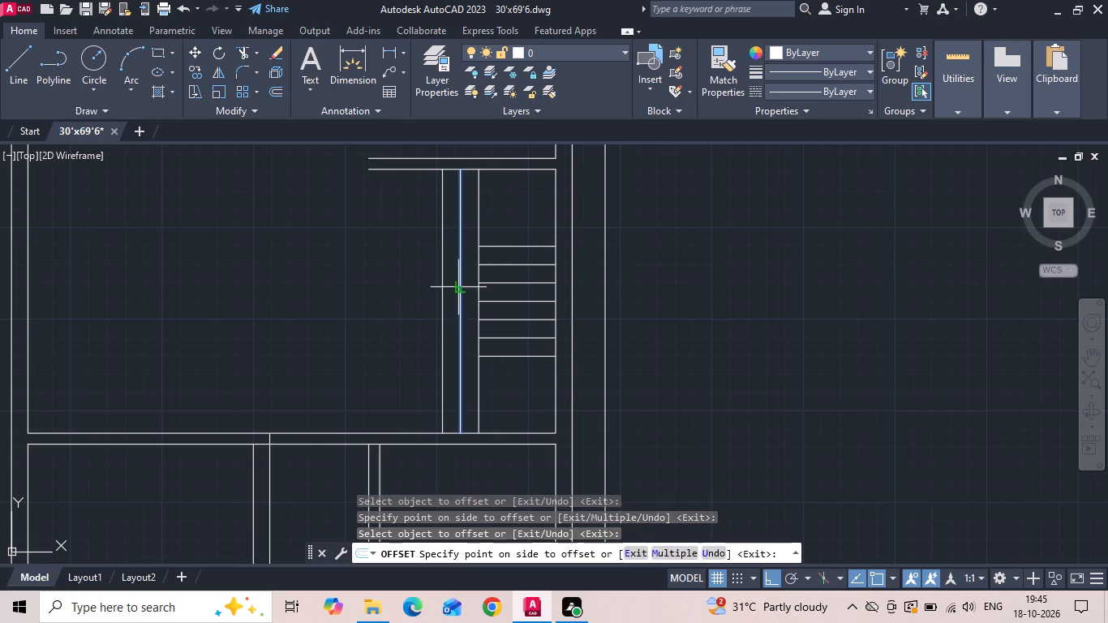
{"action": "left_click", "coordinate": [384, 301]}
{"action": "left_click_drag", "start_coordinate": [441, 319], "coordinate": [427, 324]}
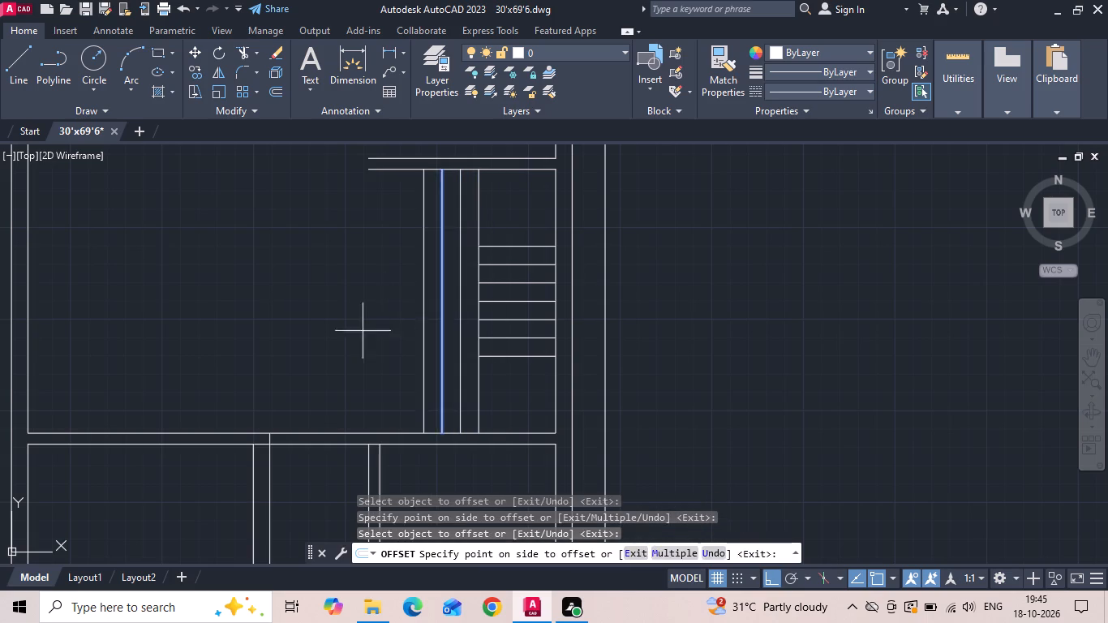
{"action": "left_click", "coordinate": [360, 333]}
{"action": "left_click_drag", "start_coordinate": [423, 320], "coordinate": [406, 320]}
{"action": "left_click", "coordinate": [343, 321]}
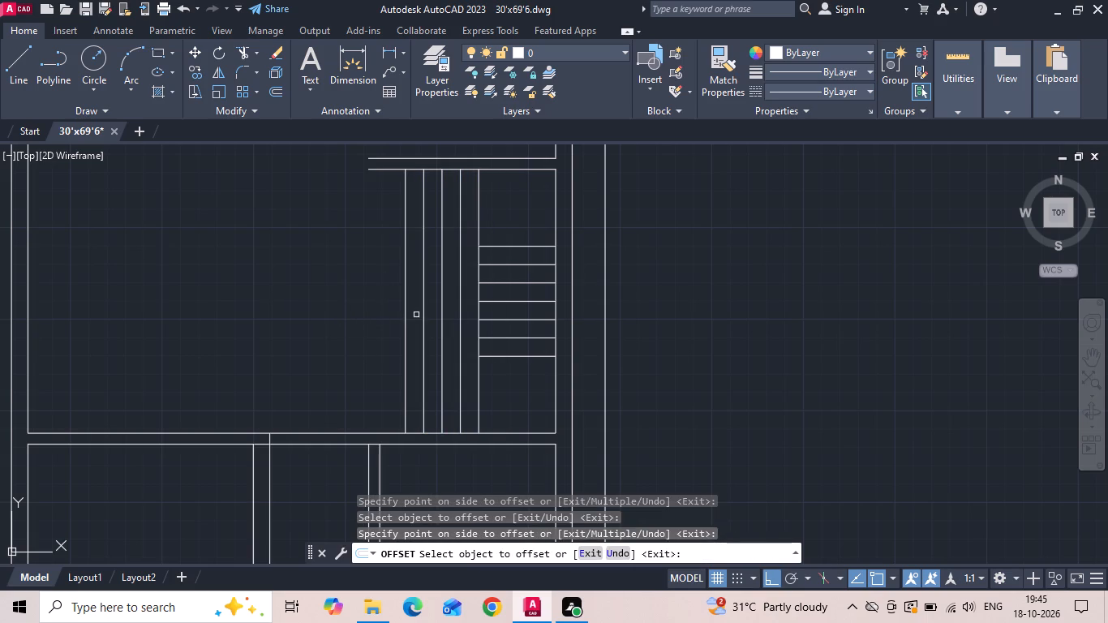
{"action": "left_click", "coordinate": [406, 324]}
{"action": "left_click", "coordinate": [323, 326]}
{"action": "key", "text": "Escape"}
Extend the top and bottom horizontal tread lines leftward across the vertical tread lines.
{"action": "type", "text": "ex"}
{"action": "key", "text": "space"}
{"action": "key", "text": "space"}
{"action": "left_click", "coordinate": [492, 250]}
{"action": "left_click", "coordinate": [502, 227]}
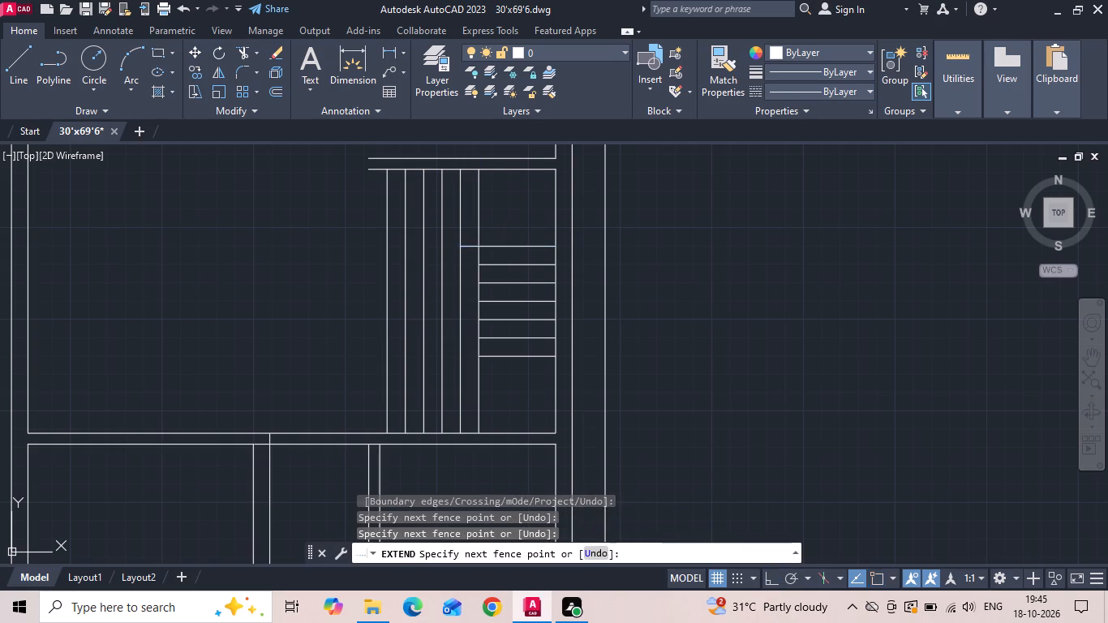
{"action": "left_click", "coordinate": [498, 247]}
{"action": "left_click", "coordinate": [479, 247]}
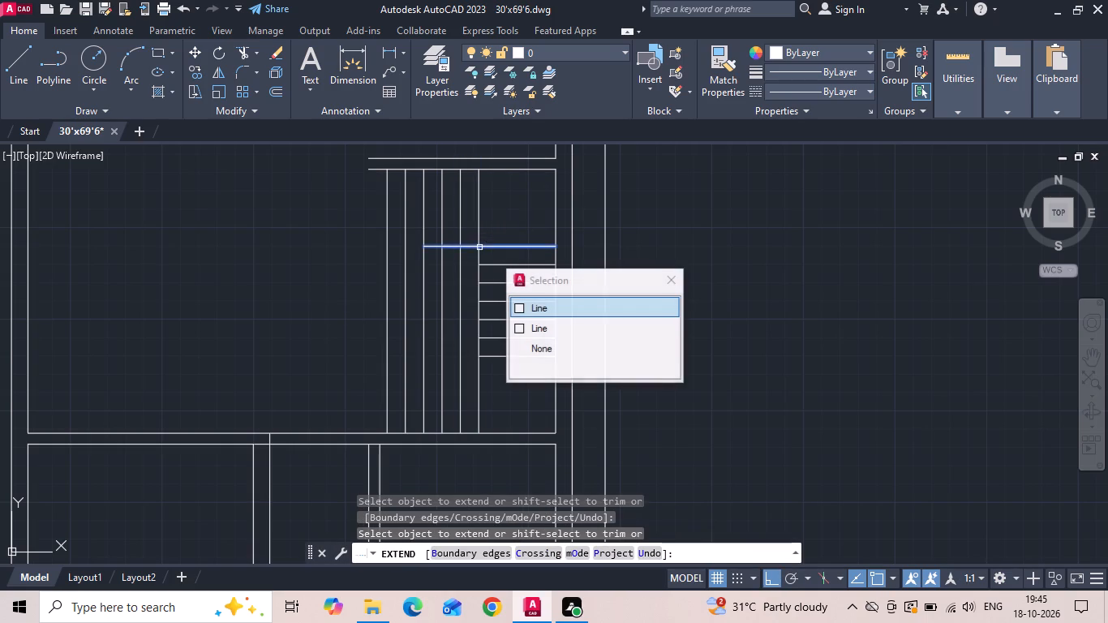
{"action": "left_click", "coordinate": [442, 246]}
{"action": "left_click_drag", "start_coordinate": [439, 243], "coordinate": [435, 256]}
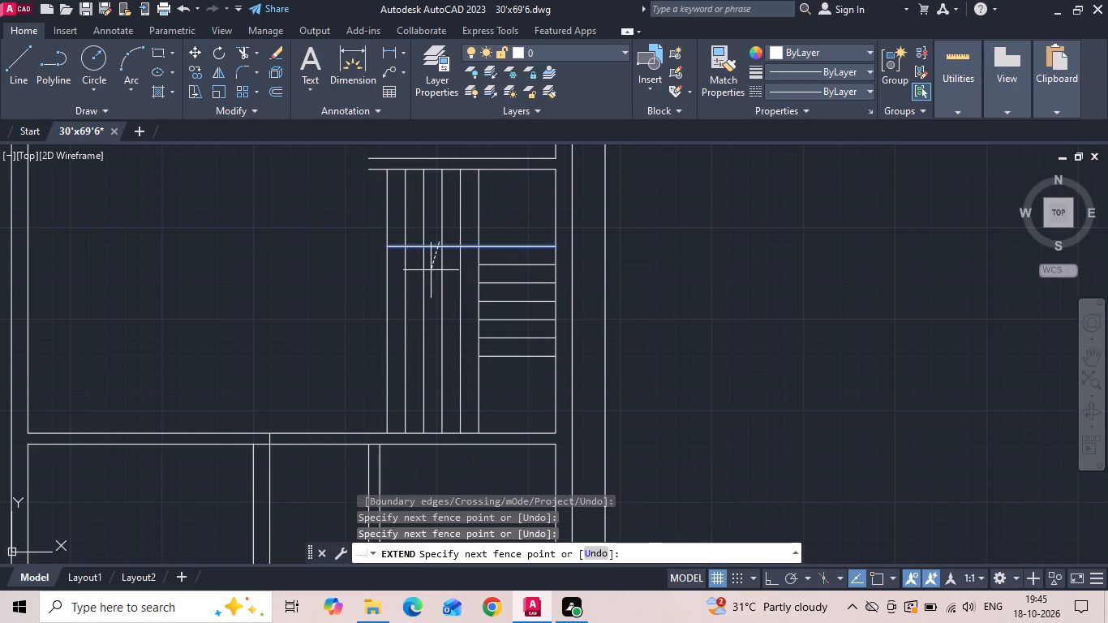
{"action": "left_click", "coordinate": [430, 220]}
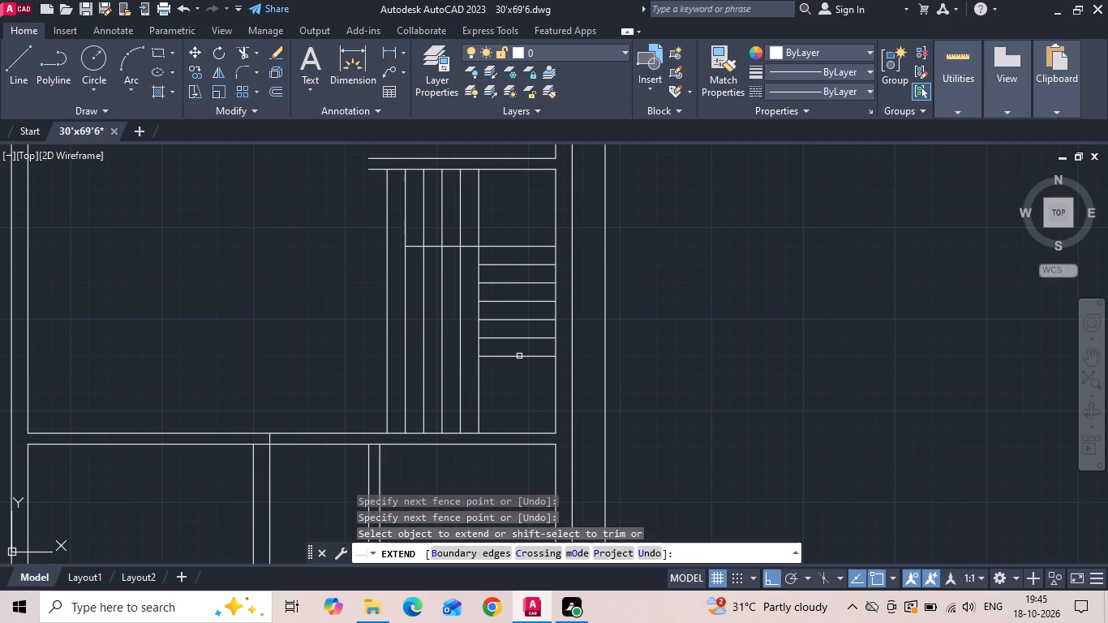
{"action": "left_click_drag", "start_coordinate": [503, 349], "coordinate": [508, 368]}
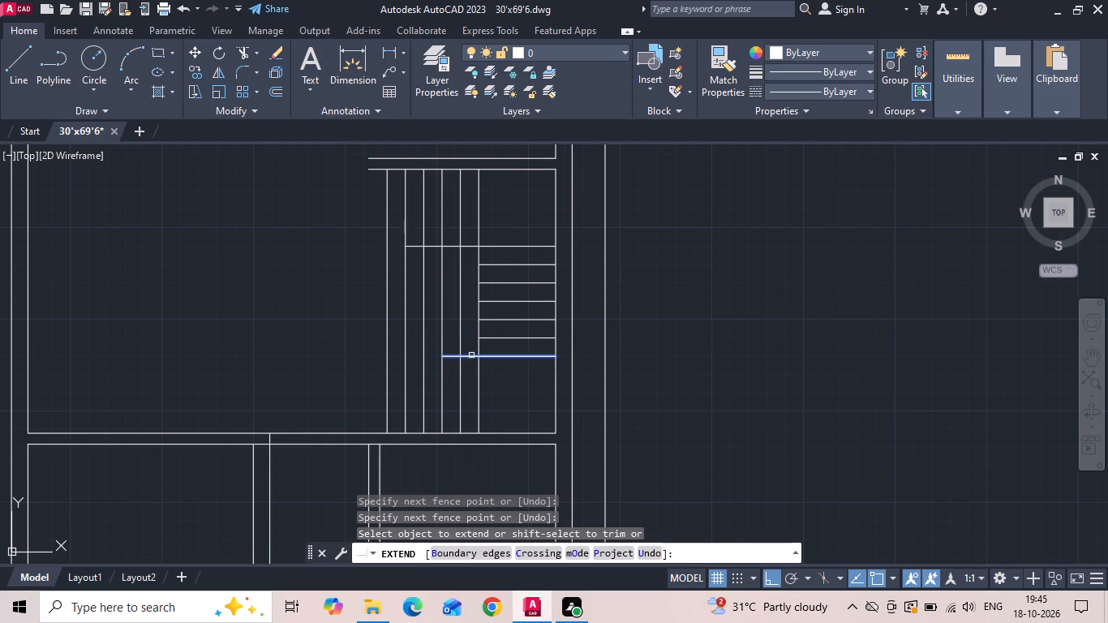
{"action": "left_click", "coordinate": [471, 355]}
{"action": "left_click", "coordinate": [456, 356]}
{"action": "left_click", "coordinate": [439, 356]}
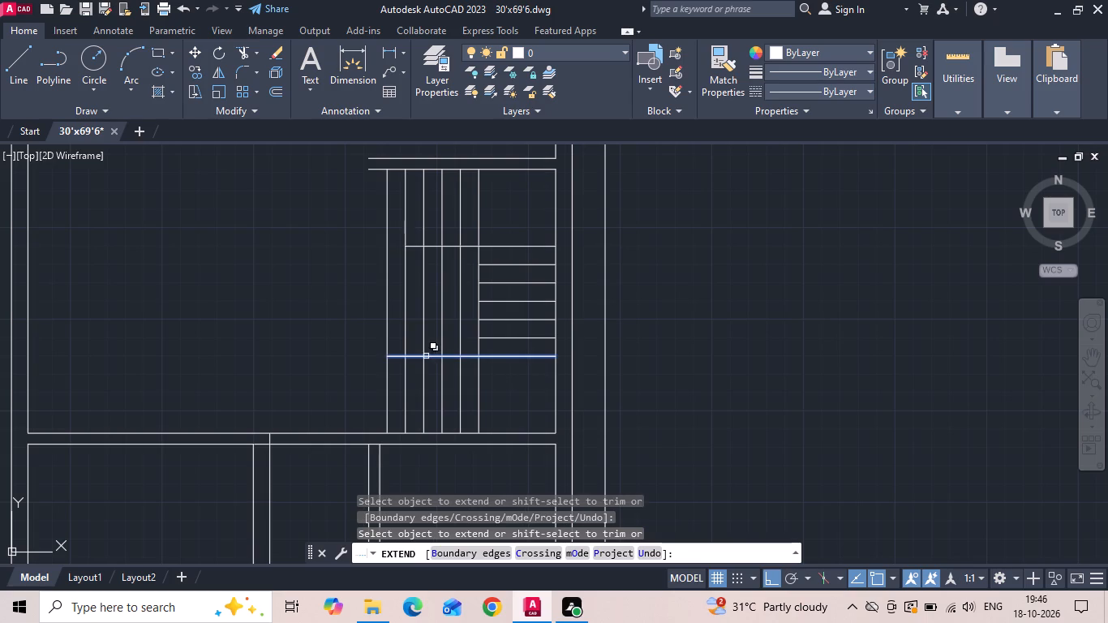
{"action": "left_click", "coordinate": [426, 356]}
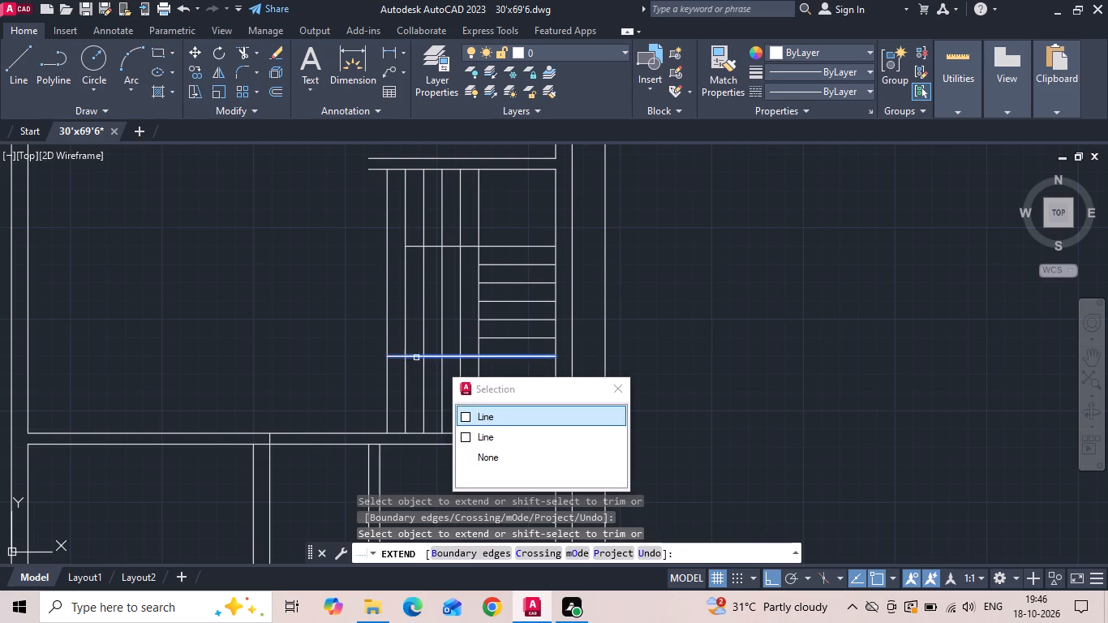
{"action": "left_click", "coordinate": [416, 358]}
{"action": "key", "text": "Escape"}
Trim the bottom line's overshoot into the room and the vertical tread lines between the upper and lower flights.
{"action": "key", "text": "t"}
{"action": "key", "text": "r"}
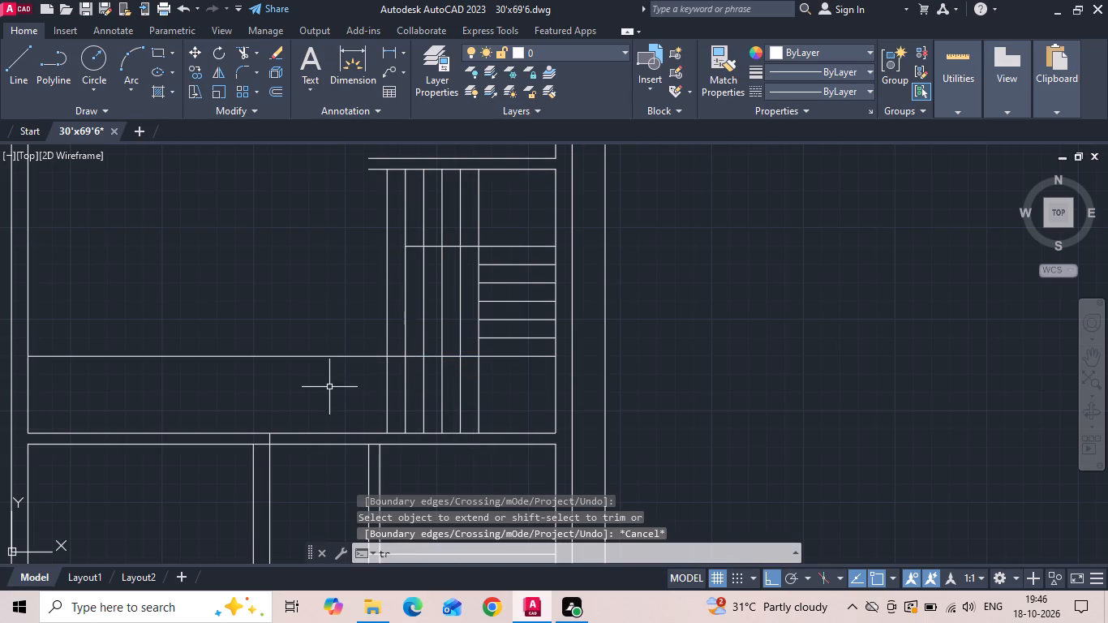
{"action": "left_click_drag", "start_coordinate": [329, 387], "coordinate": [376, 316]}
{"action": "key", "text": "space"}
{"action": "left_click_drag", "start_coordinate": [367, 337], "coordinate": [342, 393]}
{"action": "left_click_drag", "start_coordinate": [371, 305], "coordinate": [462, 310]}
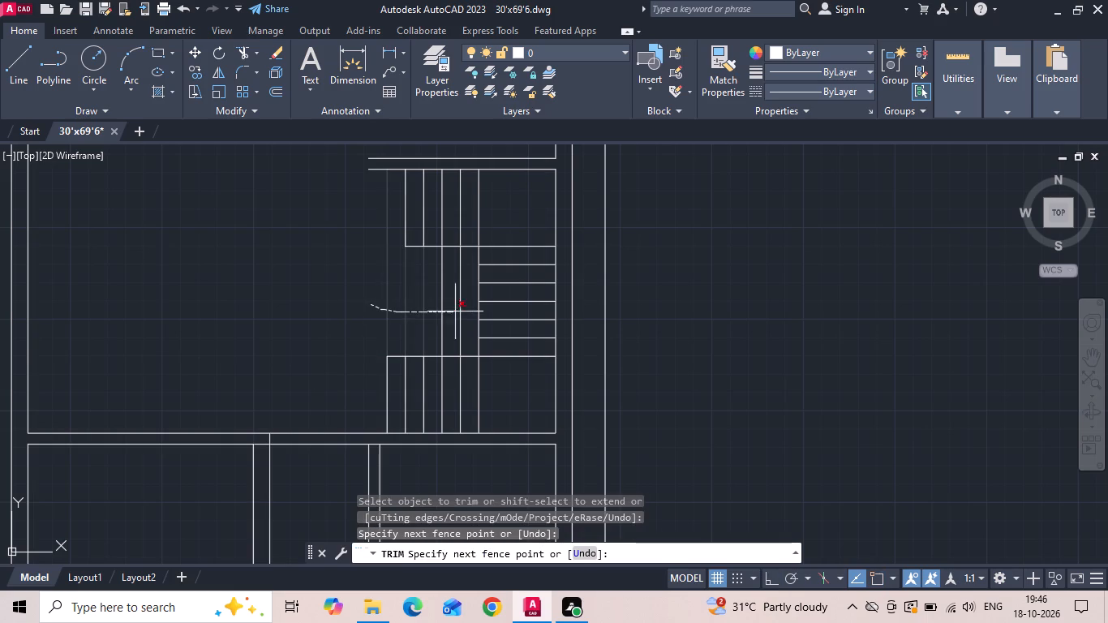
{"action": "left_click_drag", "start_coordinate": [462, 310], "coordinate": [464, 309]}
{"action": "key", "text": "Escape"}
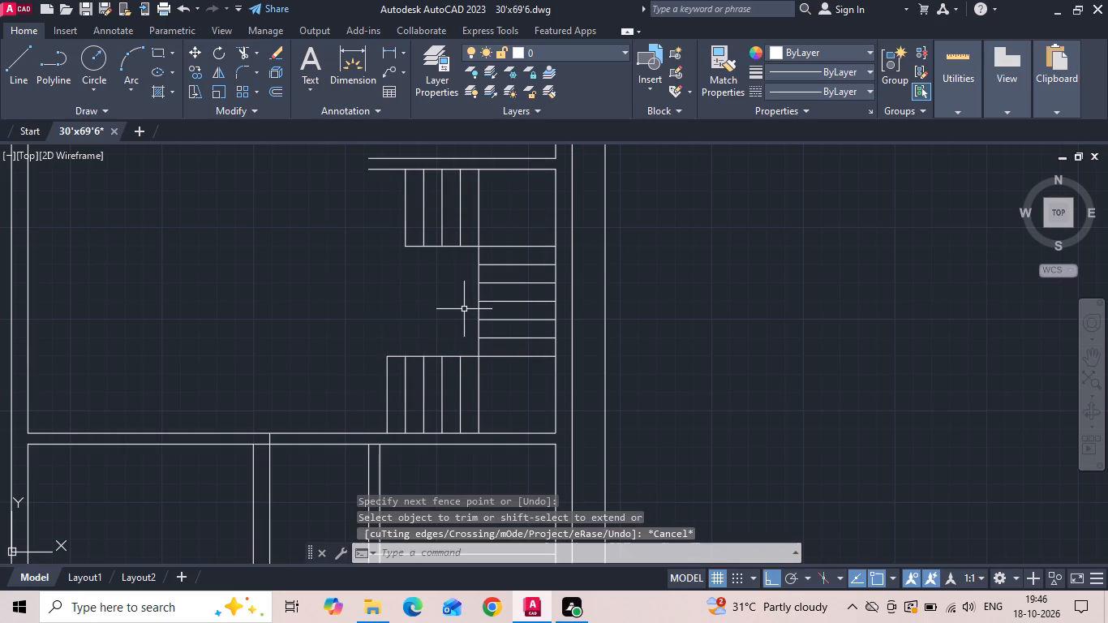
{"action": "key", "text": "Escape"}
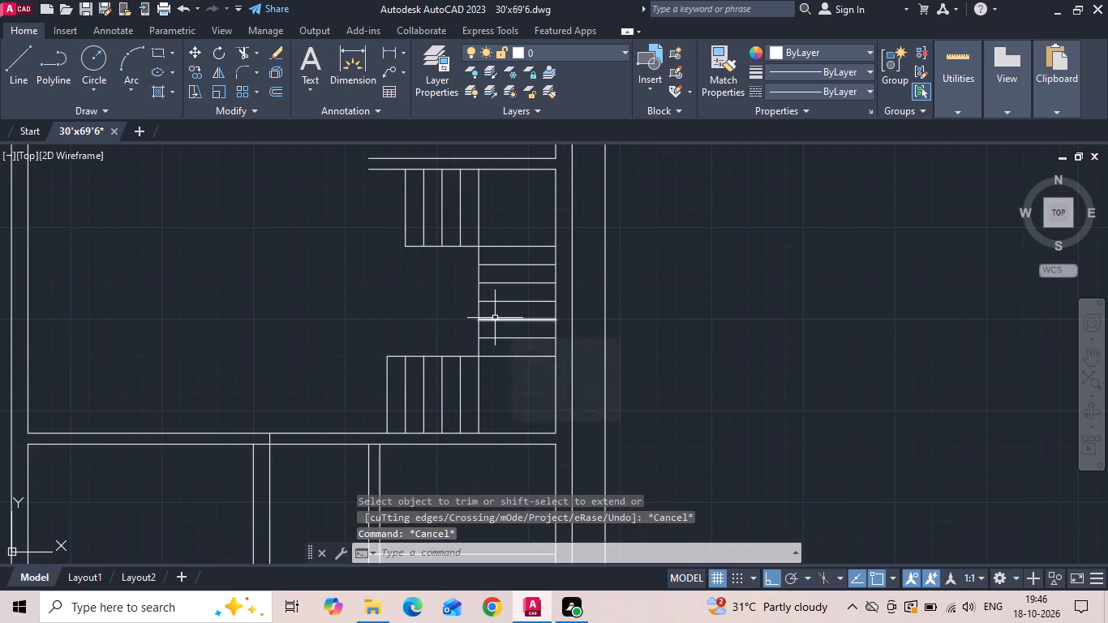
Draw a rectangle over the stairwell from the lower flight's upper-left corner to the top tread's inner corner.
{"action": "type", "text": "rec"}
{"action": "key", "text": "space"}
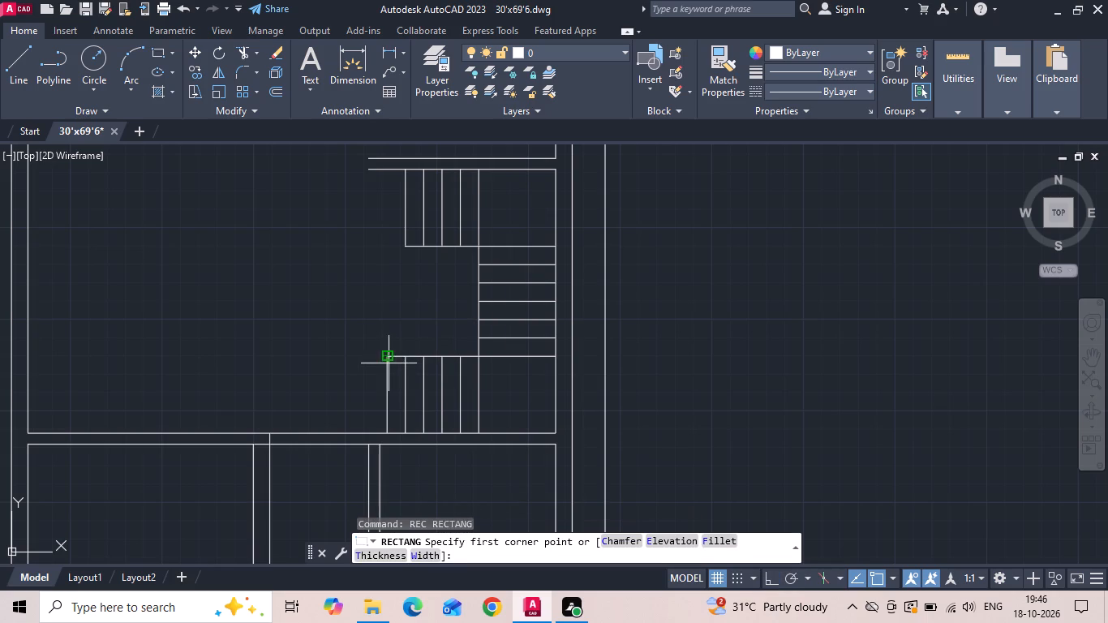
{"action": "left_click", "coordinate": [386, 359]}
{"action": "left_click", "coordinate": [479, 245]}
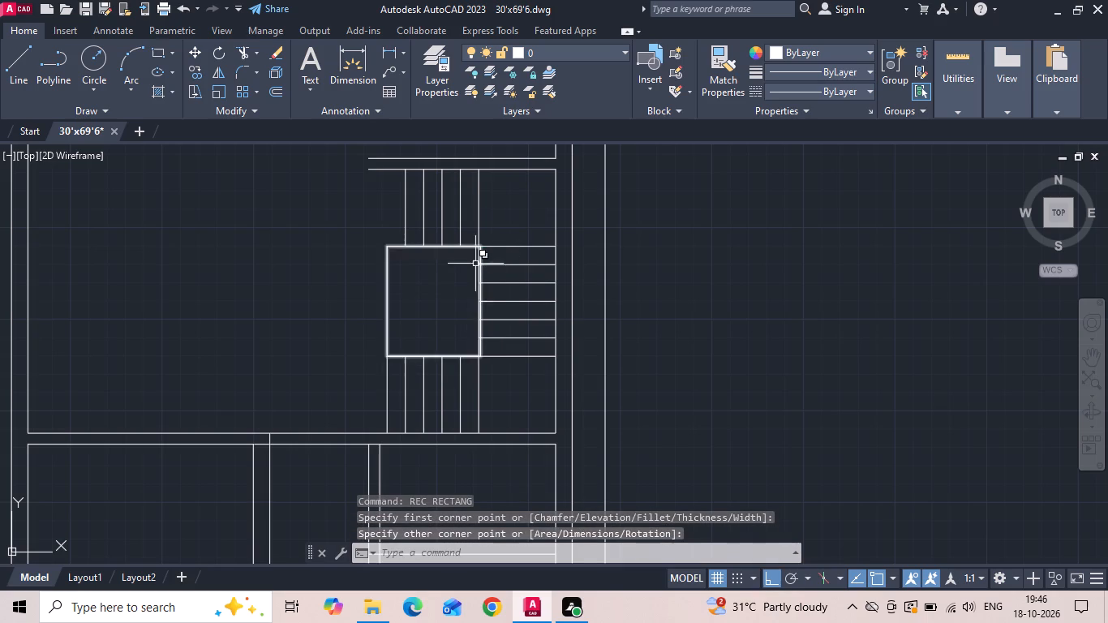
Stretch the stairwell rectangle's right edge so it lines up with the vertical stair edge.
{"action": "scroll", "coordinate": [513, 215], "scroll_direction": "up", "scroll_amount": 1}
{"action": "scroll", "coordinate": [442, 272], "scroll_direction": "up", "scroll_amount": 2}
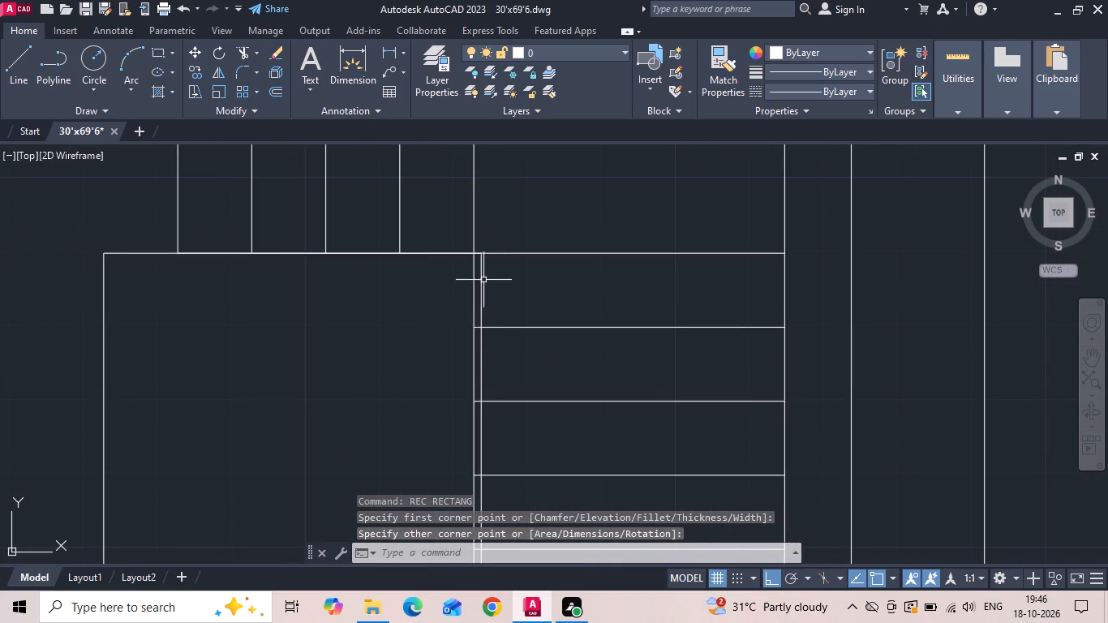
{"action": "left_click", "coordinate": [483, 280]}
{"action": "scroll", "coordinate": [497, 256], "scroll_direction": "down", "scroll_amount": 2}
{"action": "scroll", "coordinate": [491, 333], "scroll_direction": "up", "scroll_amount": 4}
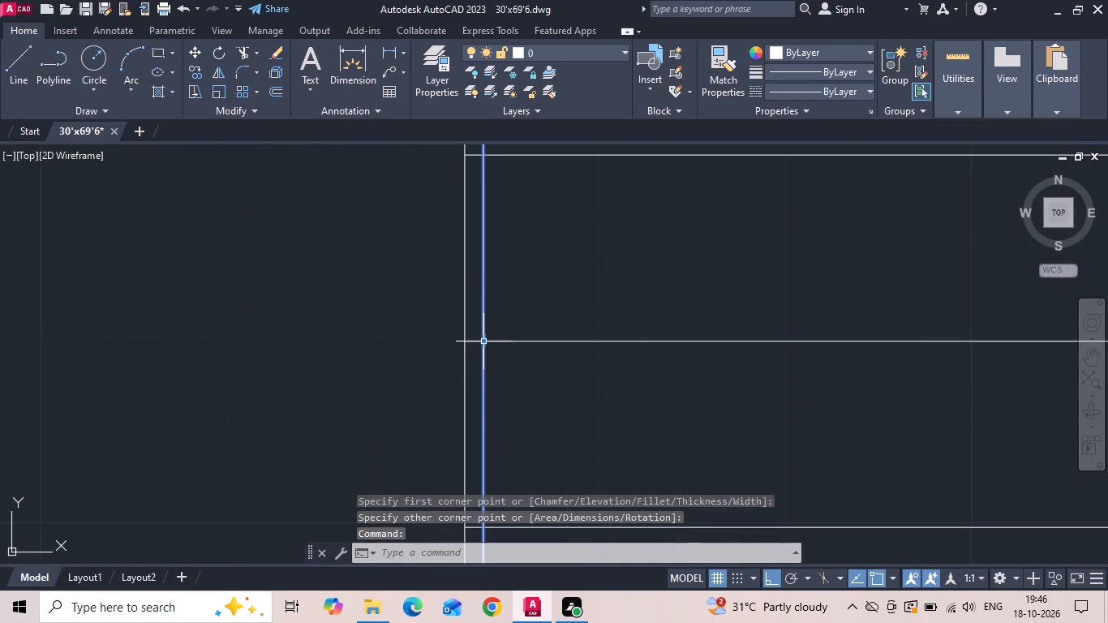
{"action": "left_click", "coordinate": [479, 343]}
{"action": "left_click", "coordinate": [470, 342]}
{"action": "scroll", "coordinate": [449, 353], "scroll_direction": "down", "scroll_amount": 2}
{"action": "key", "text": "Escape"}
{"action": "scroll", "coordinate": [422, 365], "scroll_direction": "down", "scroll_amount": 2}
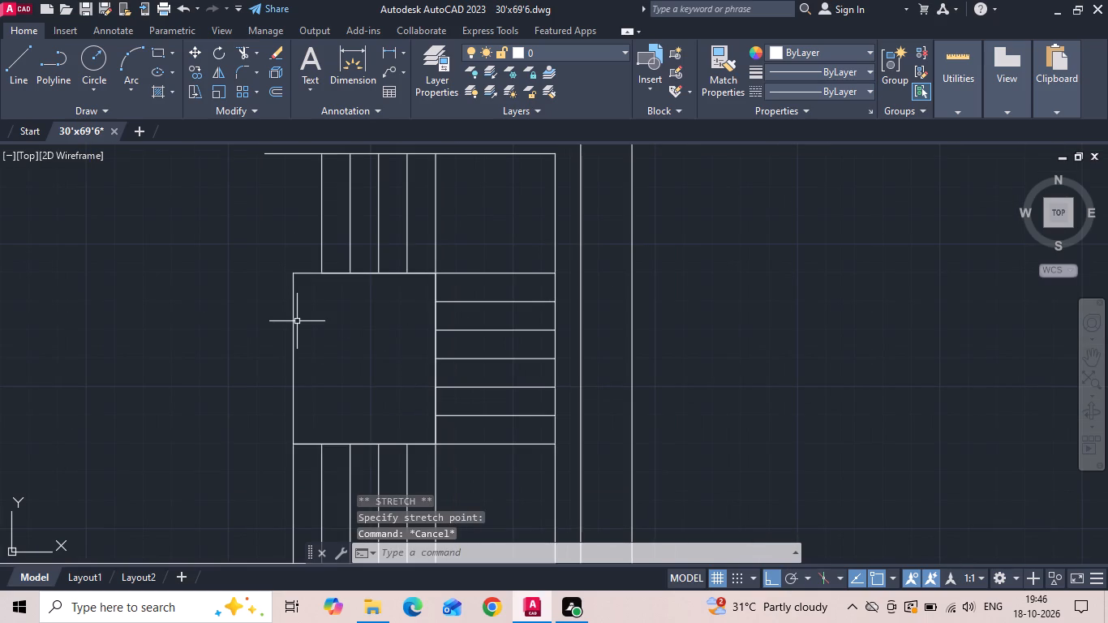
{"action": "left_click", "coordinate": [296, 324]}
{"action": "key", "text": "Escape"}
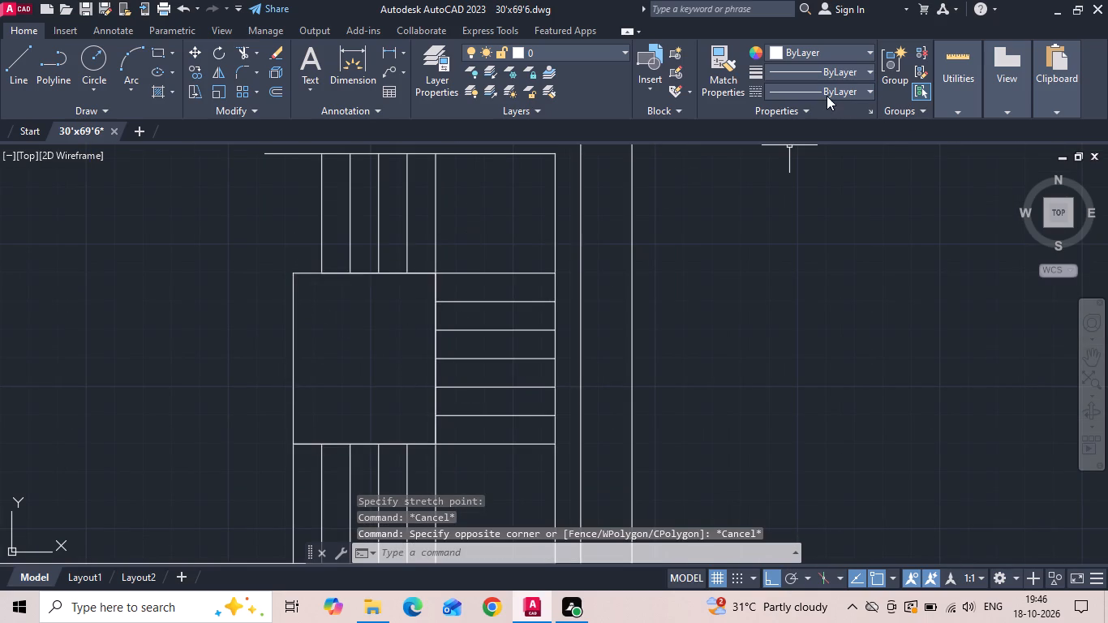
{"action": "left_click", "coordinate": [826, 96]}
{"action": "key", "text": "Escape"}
Save the drawing.
{"action": "key", "text": "ctrl+s"}
{"action": "key", "text": "ctrl+s"}
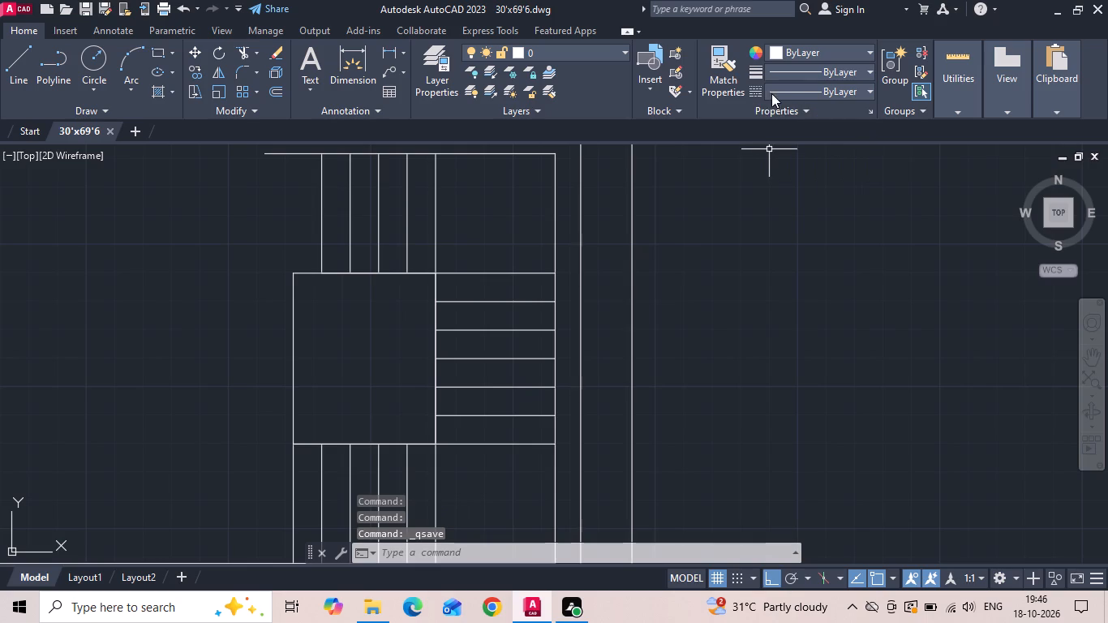
Load the ISO dash linetype ACAD_ISO02W100 from acadiso.lin into the drawing.
{"action": "left_click", "coordinate": [800, 91]}
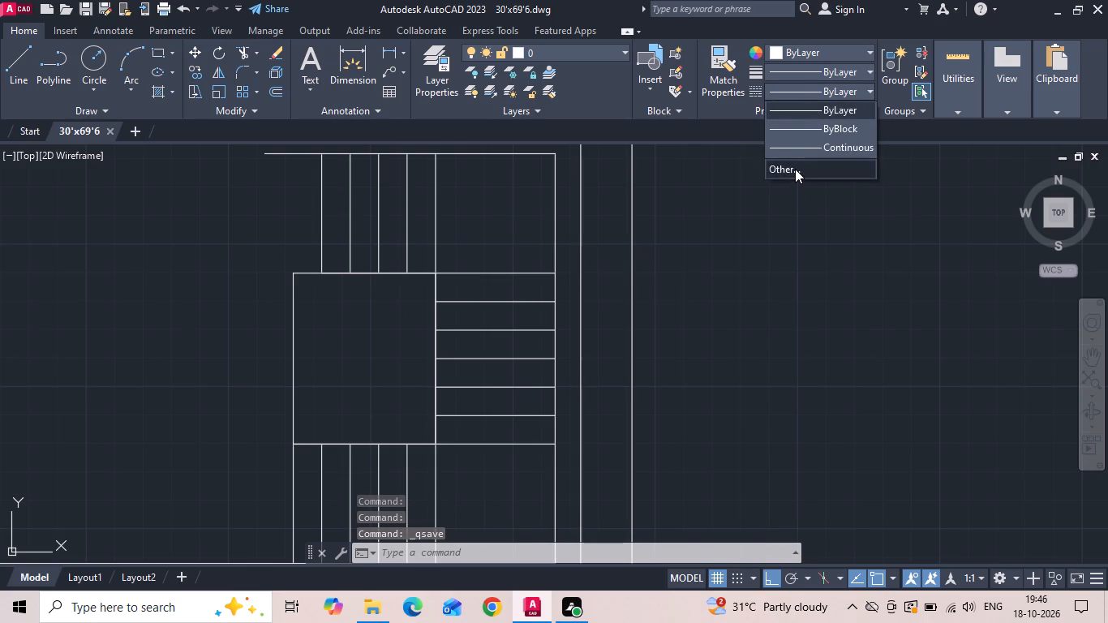
{"action": "left_click", "coordinate": [795, 169]}
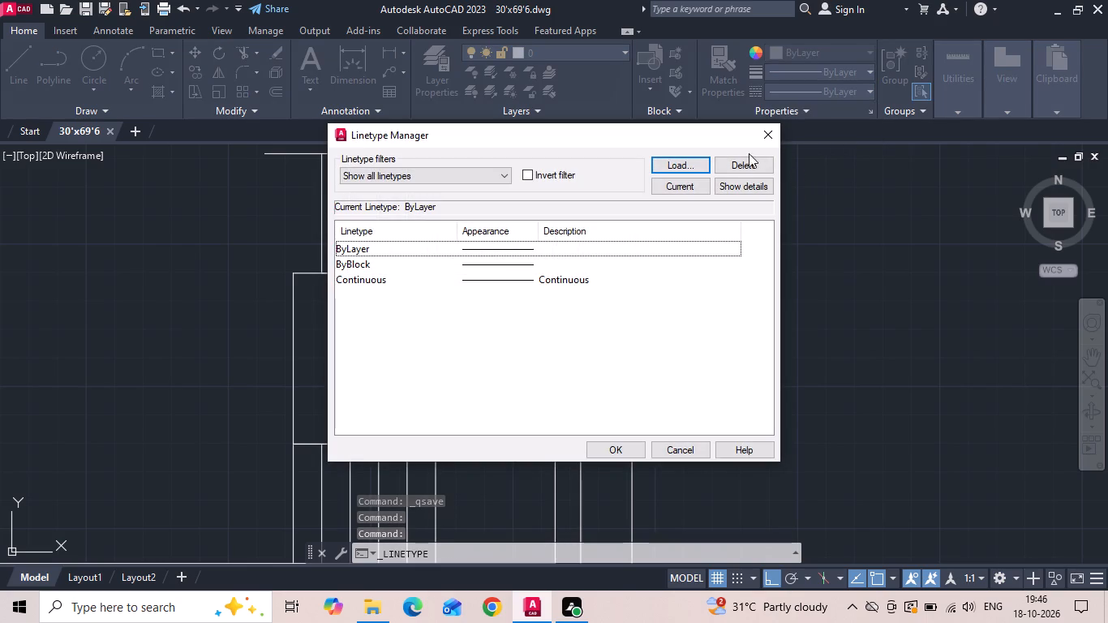
{"action": "left_click", "coordinate": [697, 163]}
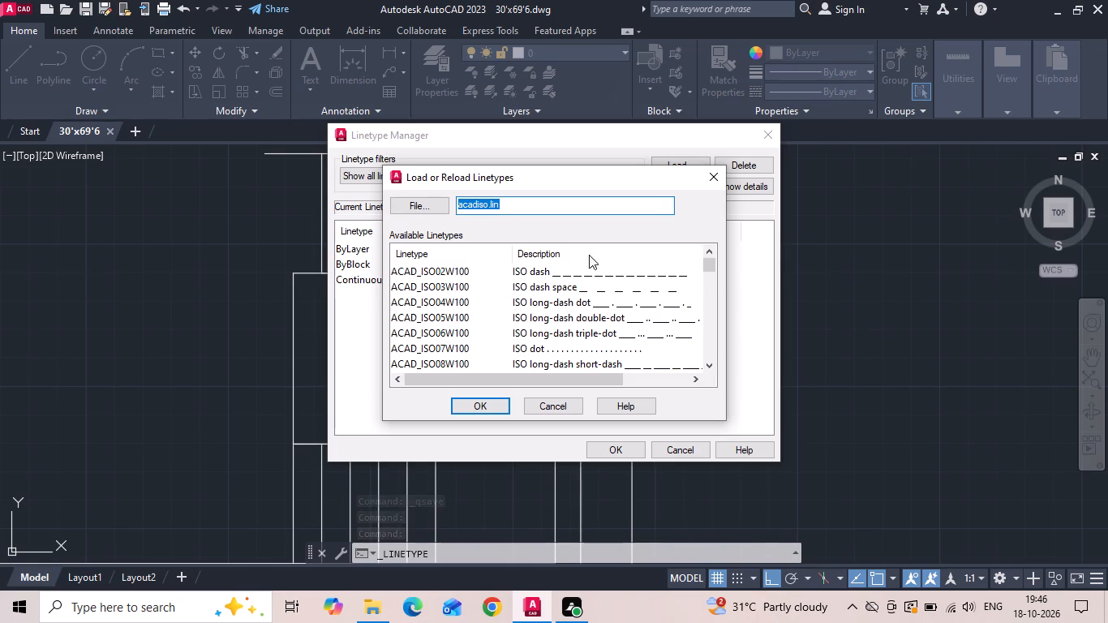
{"action": "left_click", "coordinate": [563, 271]}
{"action": "left_click", "coordinate": [493, 403]}
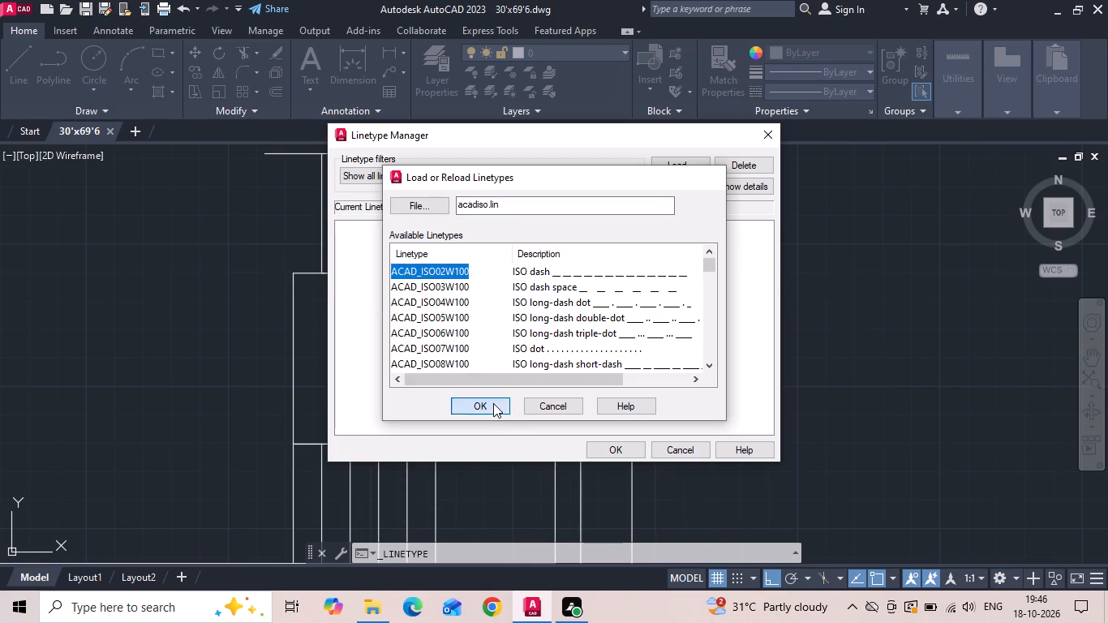
{"action": "left_click", "coordinate": [522, 279]}
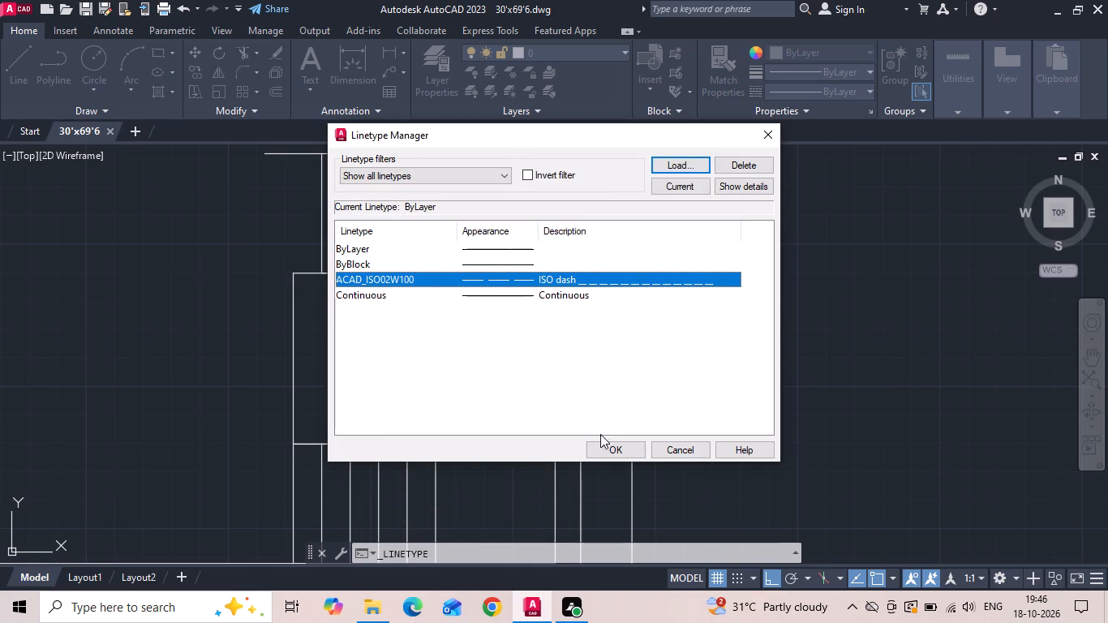
{"action": "left_click", "coordinate": [605, 445]}
Assign the ACAD_ISO02W100 dashed linetype to the stairwell rectangle.
{"action": "left_click_drag", "start_coordinate": [385, 335], "coordinate": [278, 332]}
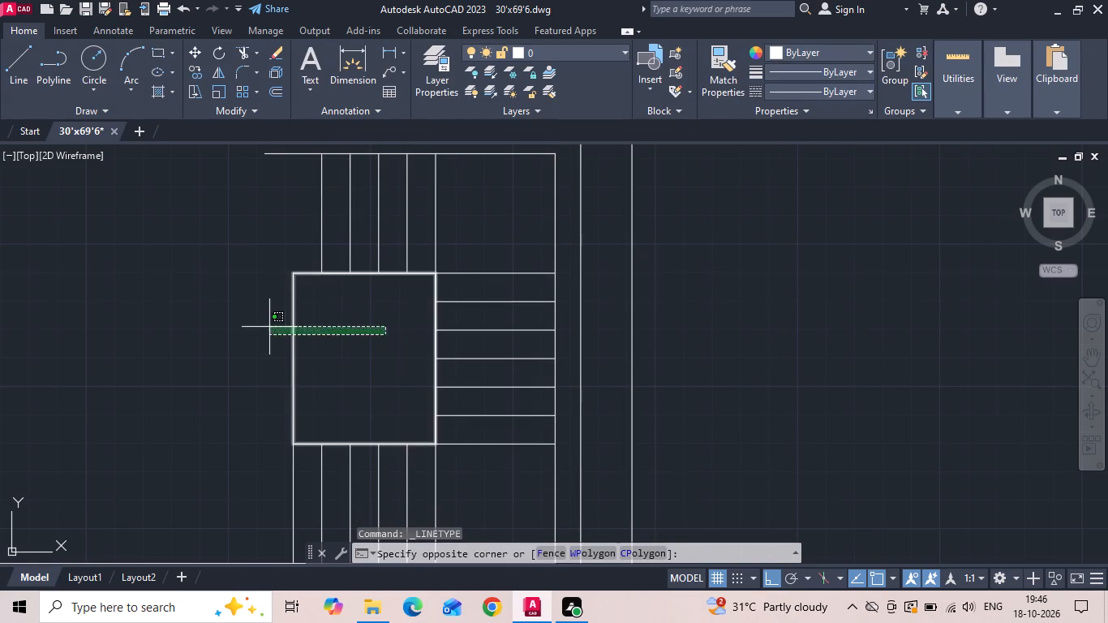
{"action": "left_click", "coordinate": [233, 306]}
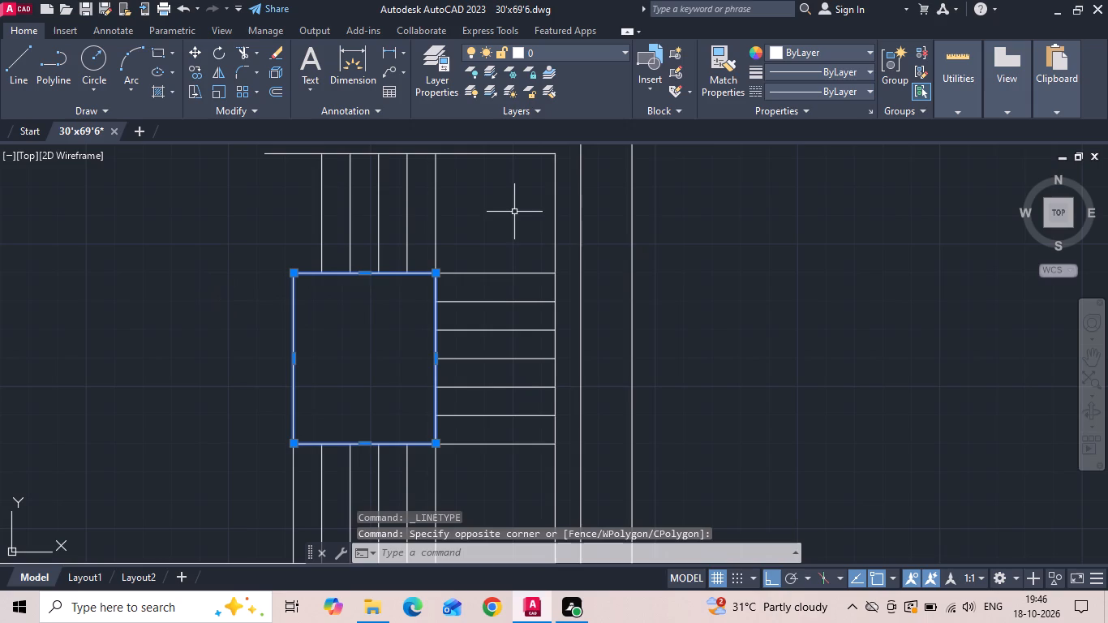
{"action": "left_click", "coordinate": [779, 88]}
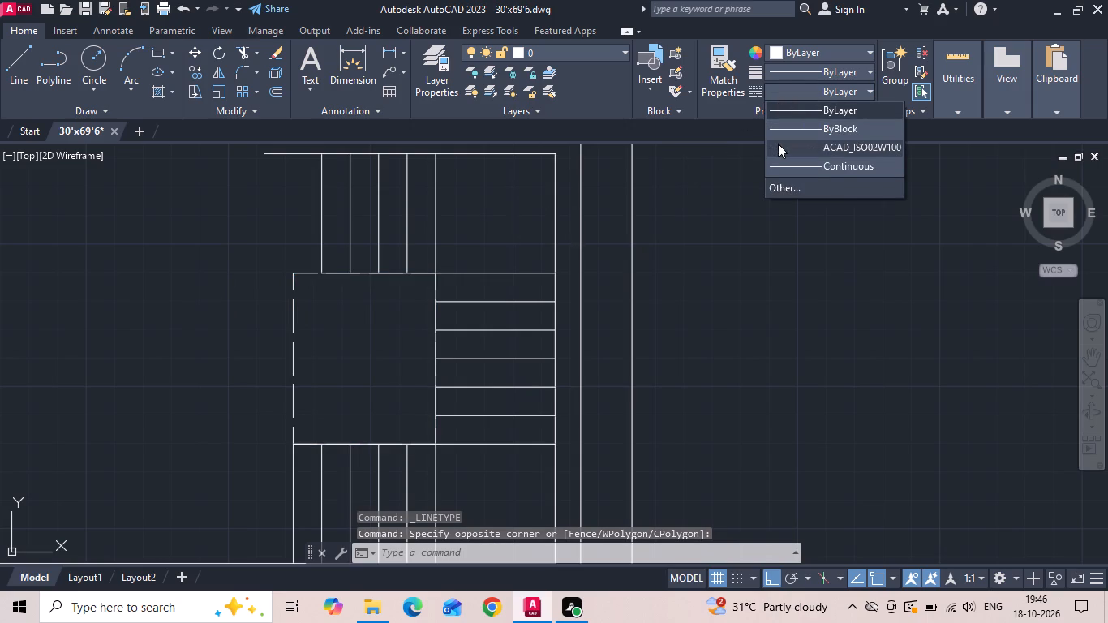
{"action": "left_click", "coordinate": [778, 144]}
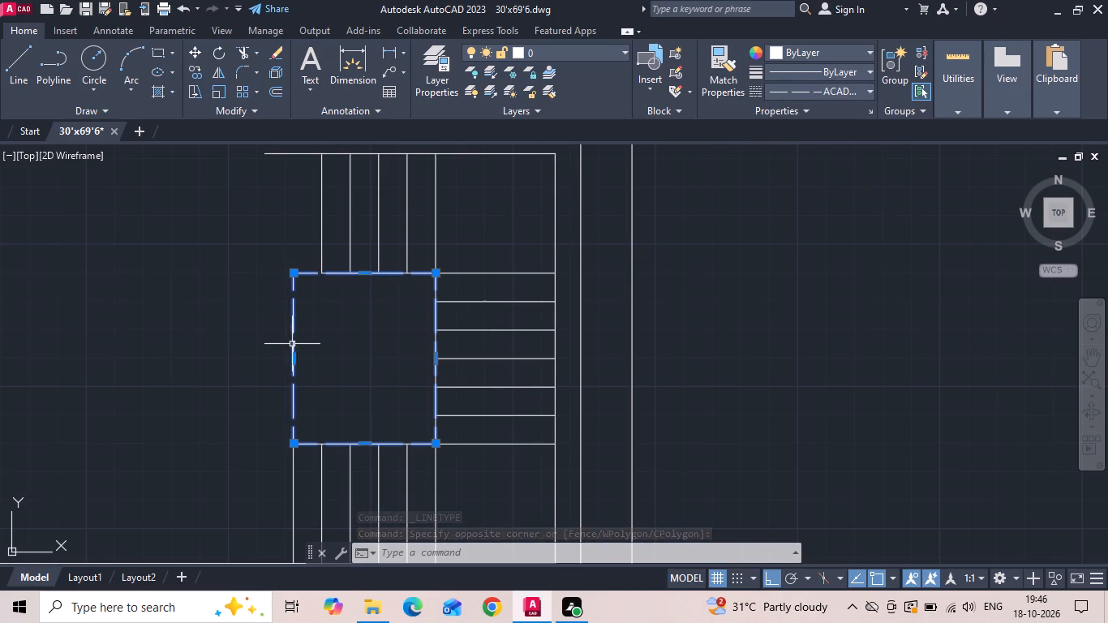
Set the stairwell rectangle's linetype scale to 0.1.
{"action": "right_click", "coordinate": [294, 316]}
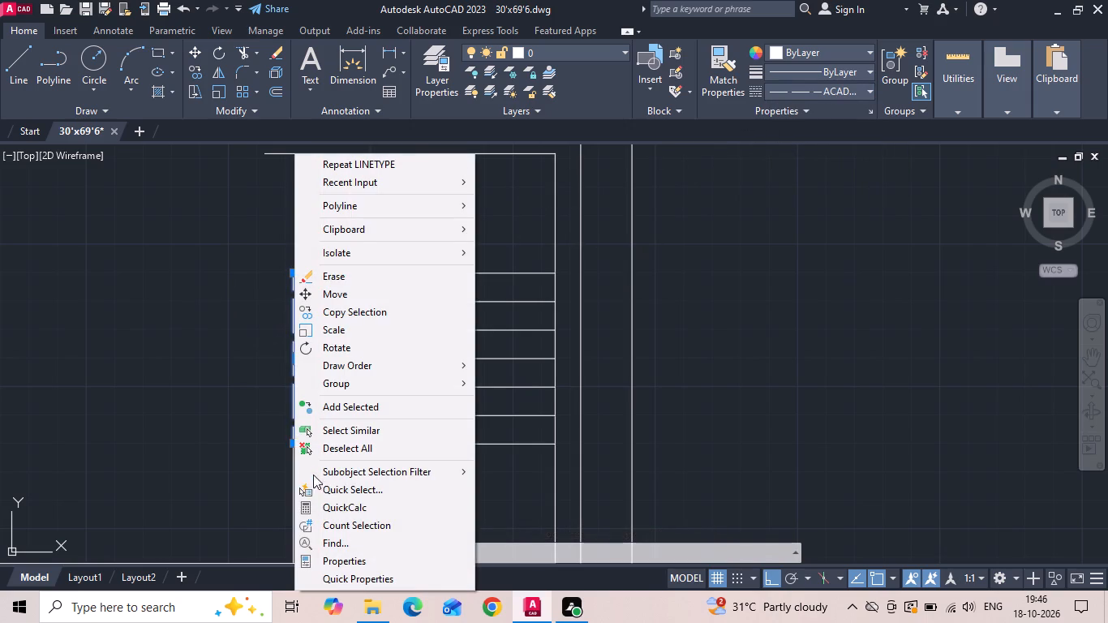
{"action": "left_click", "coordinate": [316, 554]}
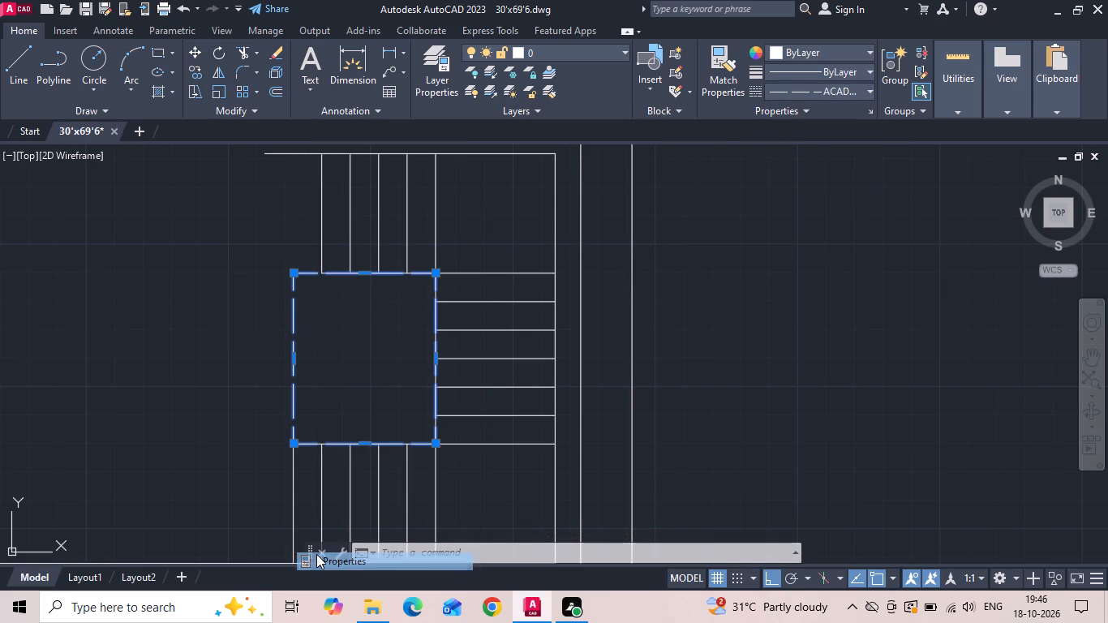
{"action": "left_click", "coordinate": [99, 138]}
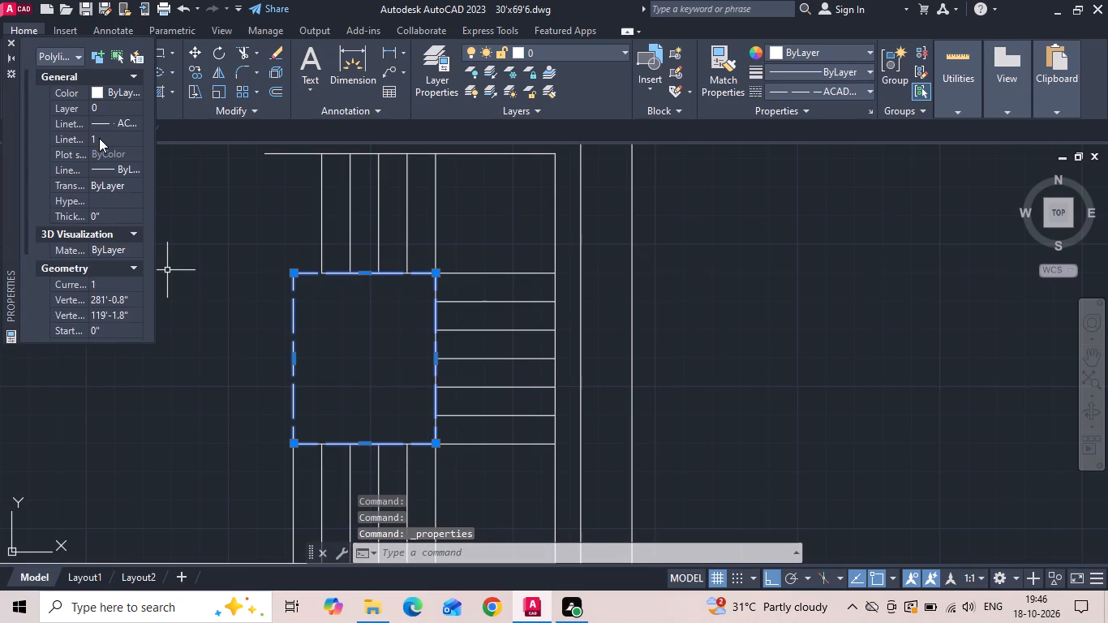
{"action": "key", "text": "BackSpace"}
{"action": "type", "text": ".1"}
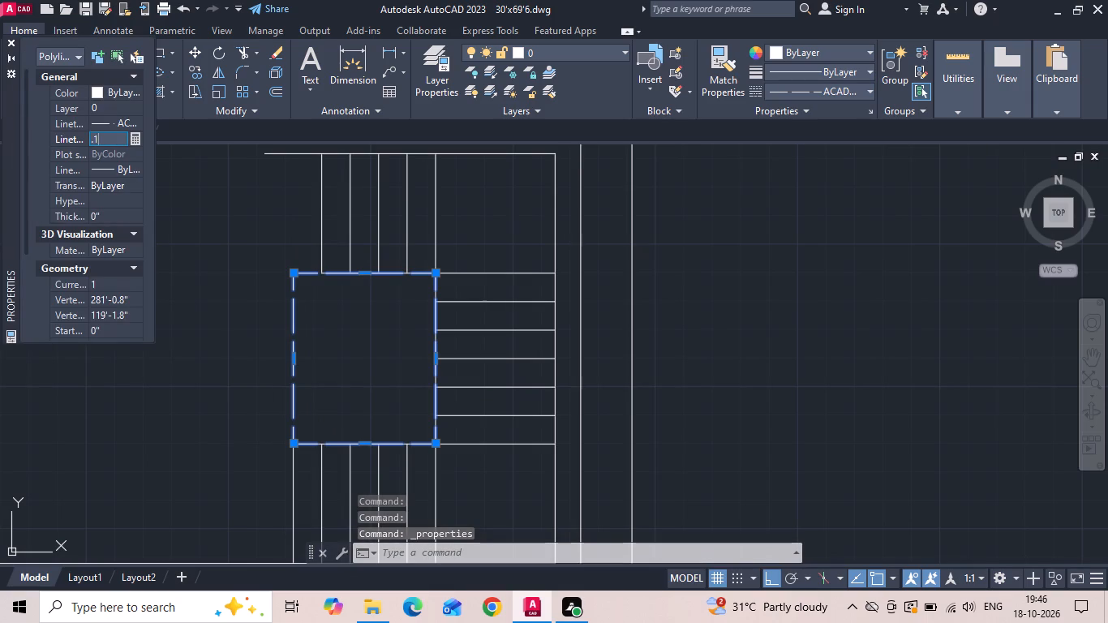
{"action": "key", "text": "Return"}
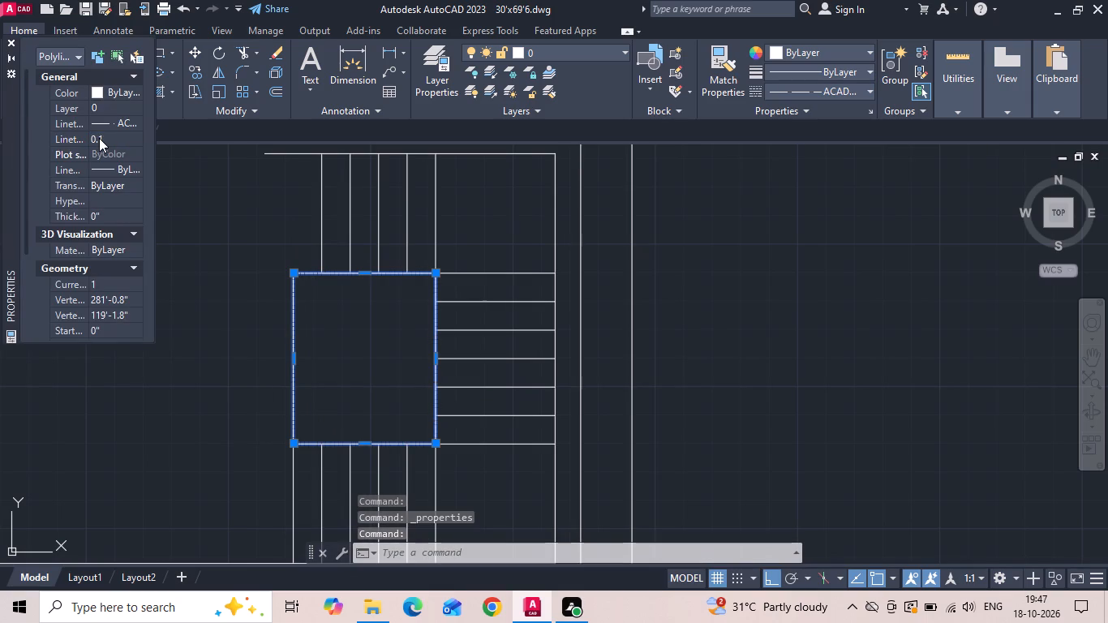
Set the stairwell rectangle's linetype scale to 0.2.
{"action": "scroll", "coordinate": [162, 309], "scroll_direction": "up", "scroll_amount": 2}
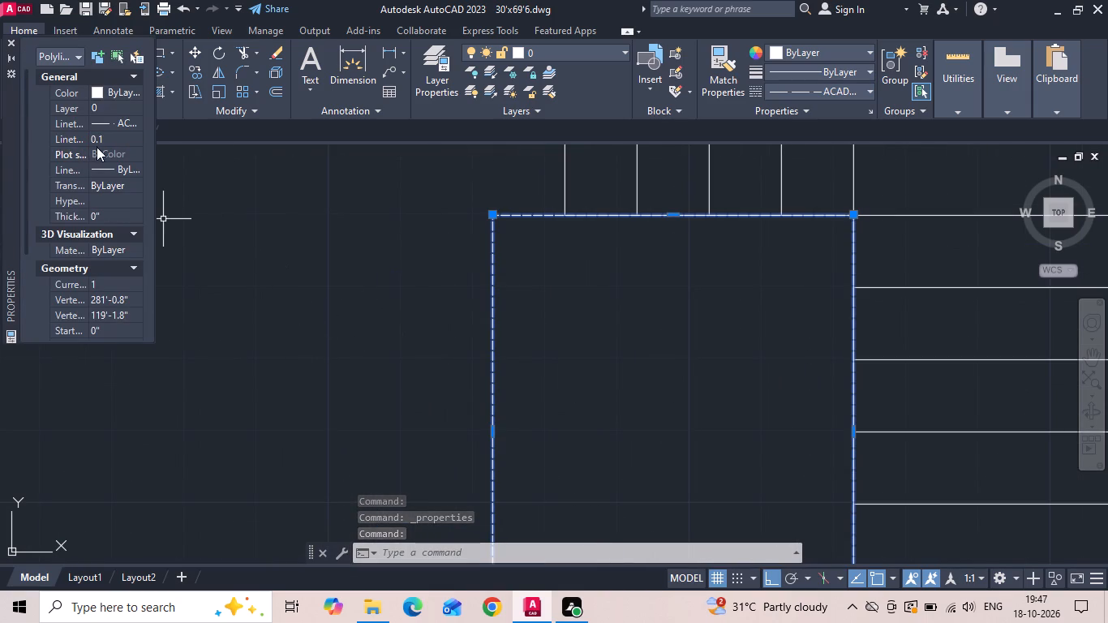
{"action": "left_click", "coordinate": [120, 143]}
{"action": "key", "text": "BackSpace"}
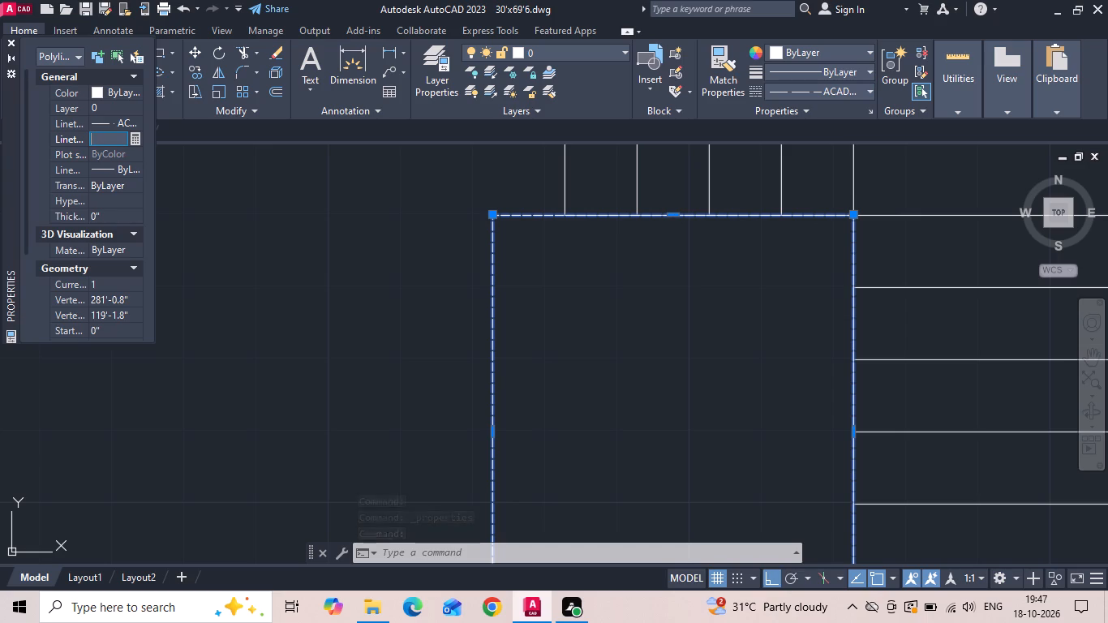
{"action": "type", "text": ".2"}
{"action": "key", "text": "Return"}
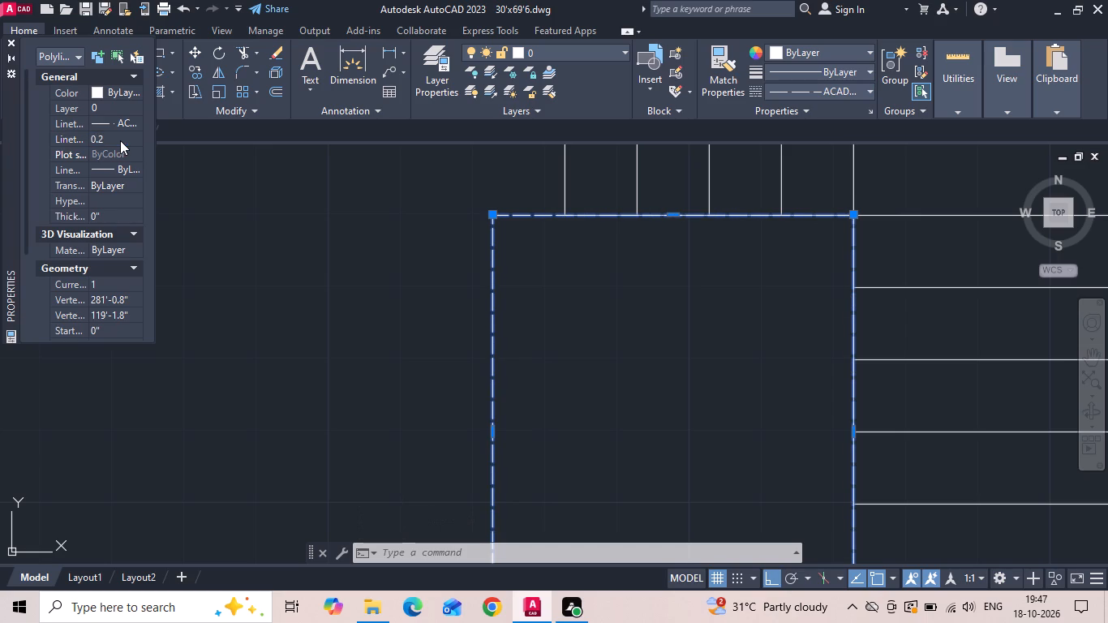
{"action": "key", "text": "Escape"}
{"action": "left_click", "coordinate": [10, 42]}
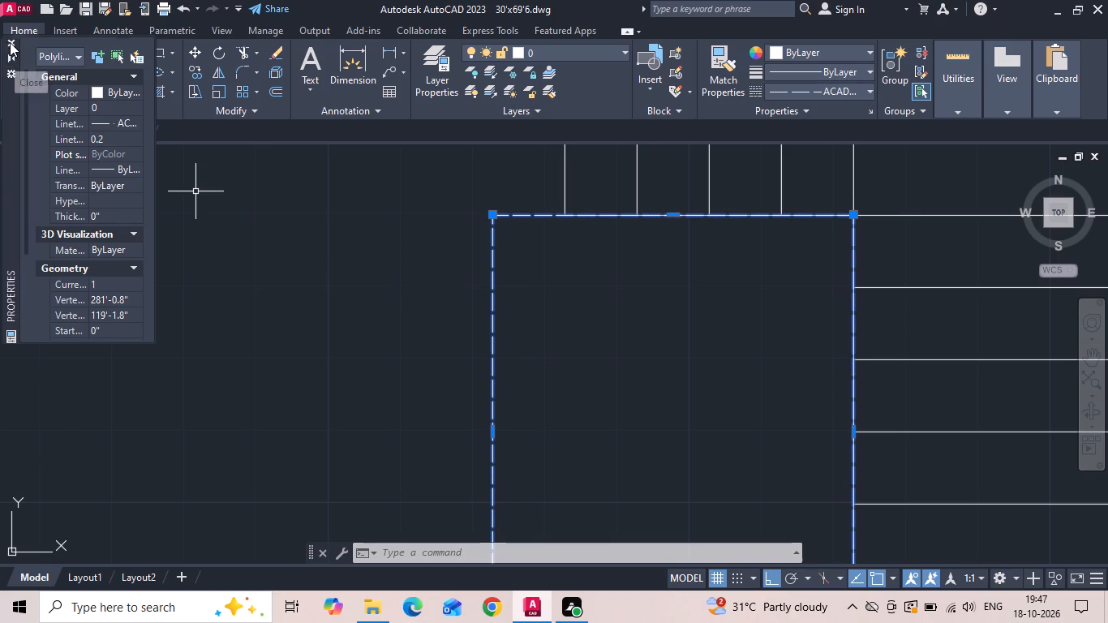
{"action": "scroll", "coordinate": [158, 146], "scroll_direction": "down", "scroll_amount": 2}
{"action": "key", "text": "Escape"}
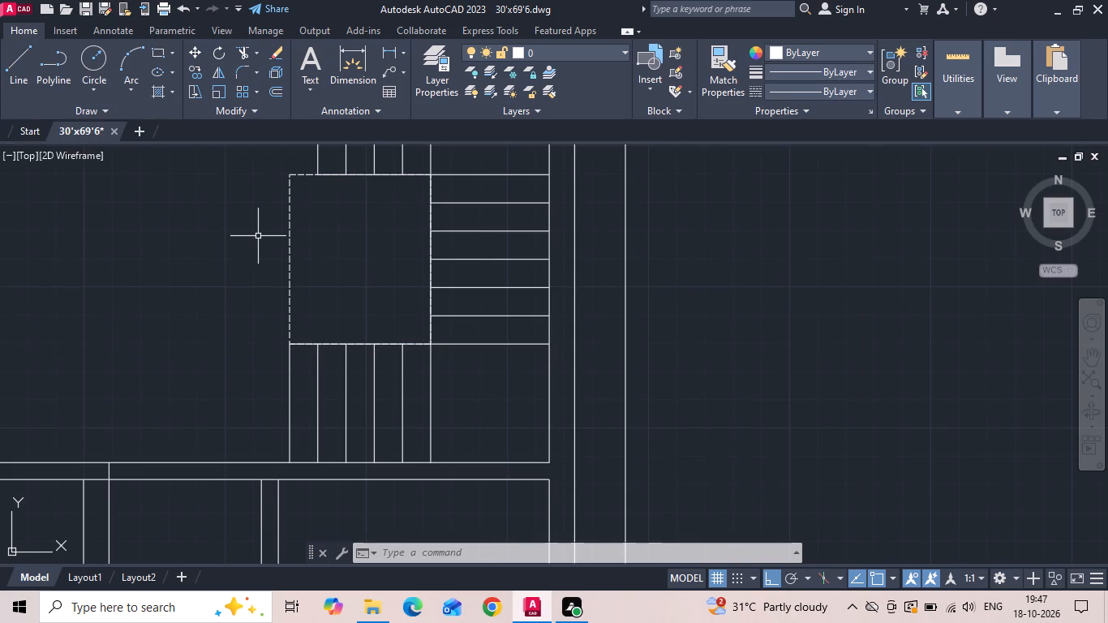
Set the stairwell rectangle's linetype scale to 0.3.
{"action": "scroll", "coordinate": [277, 208], "scroll_direction": "up", "scroll_amount": 1}
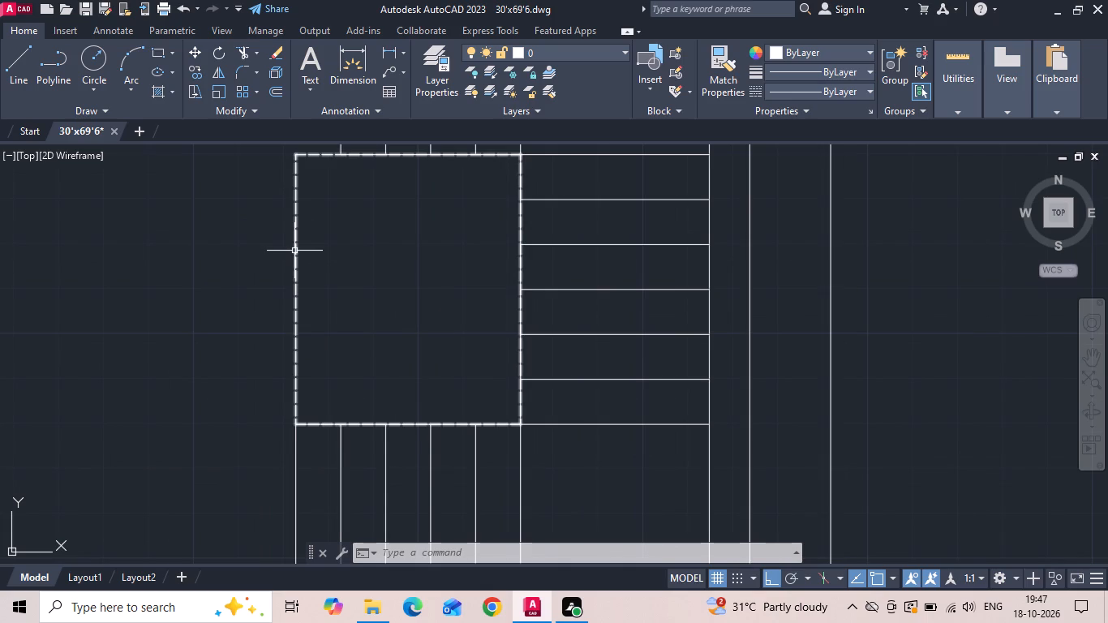
{"action": "left_click", "coordinate": [294, 251]}
{"action": "right_click", "coordinate": [294, 251]}
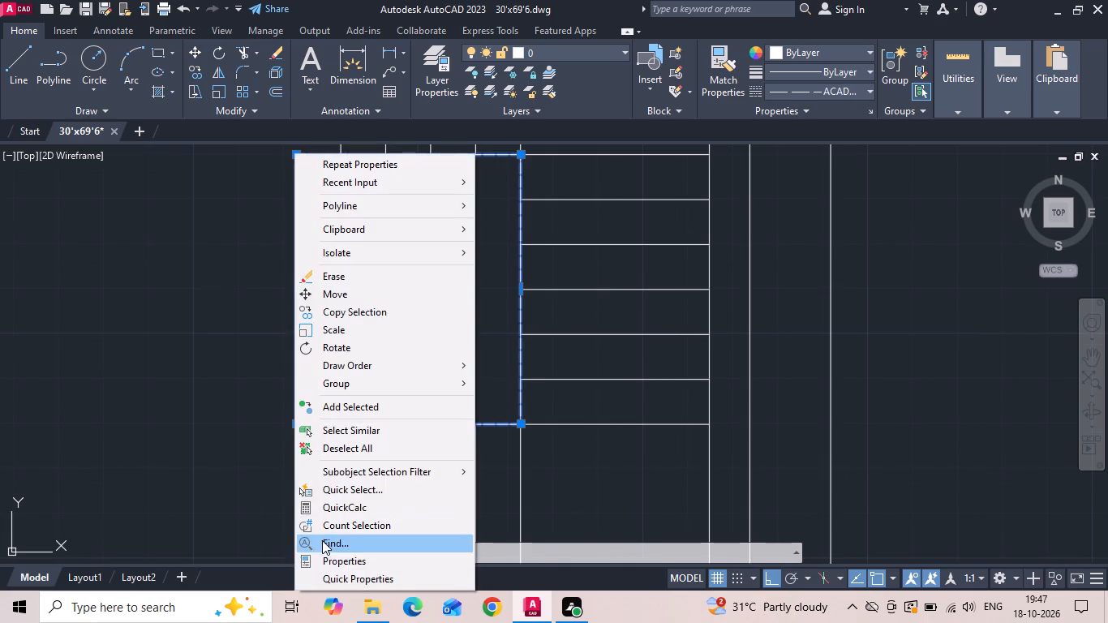
{"action": "left_click", "coordinate": [324, 554]}
{"action": "left_click", "coordinate": [106, 133]}
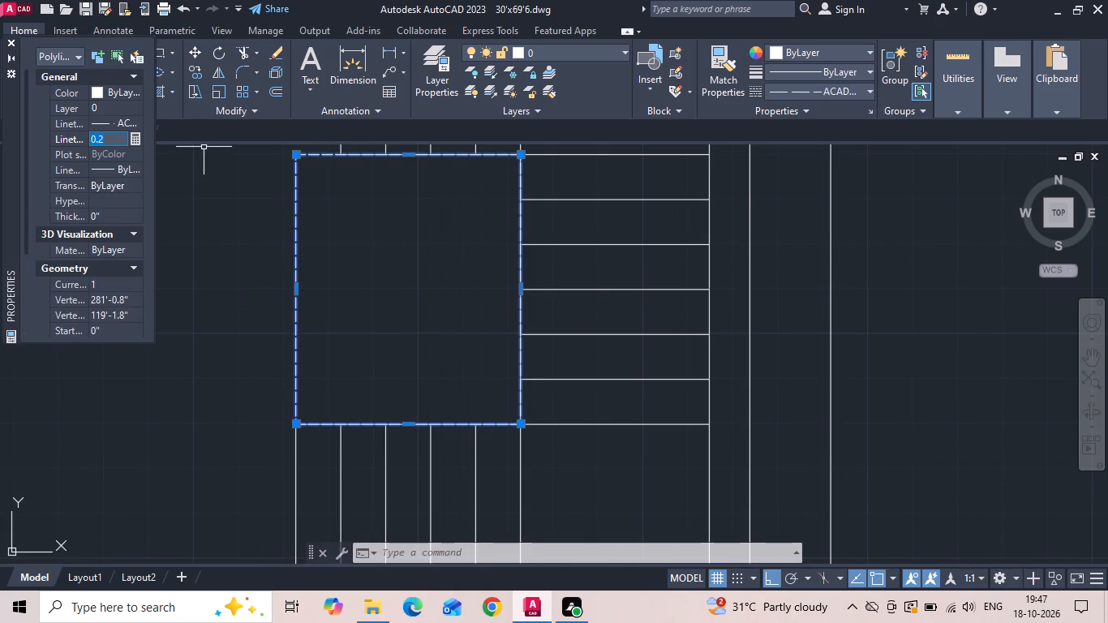
{"action": "key", "text": "BackSpace"}
{"action": "type", "text": ".3"}
{"action": "key", "text": "Return"}
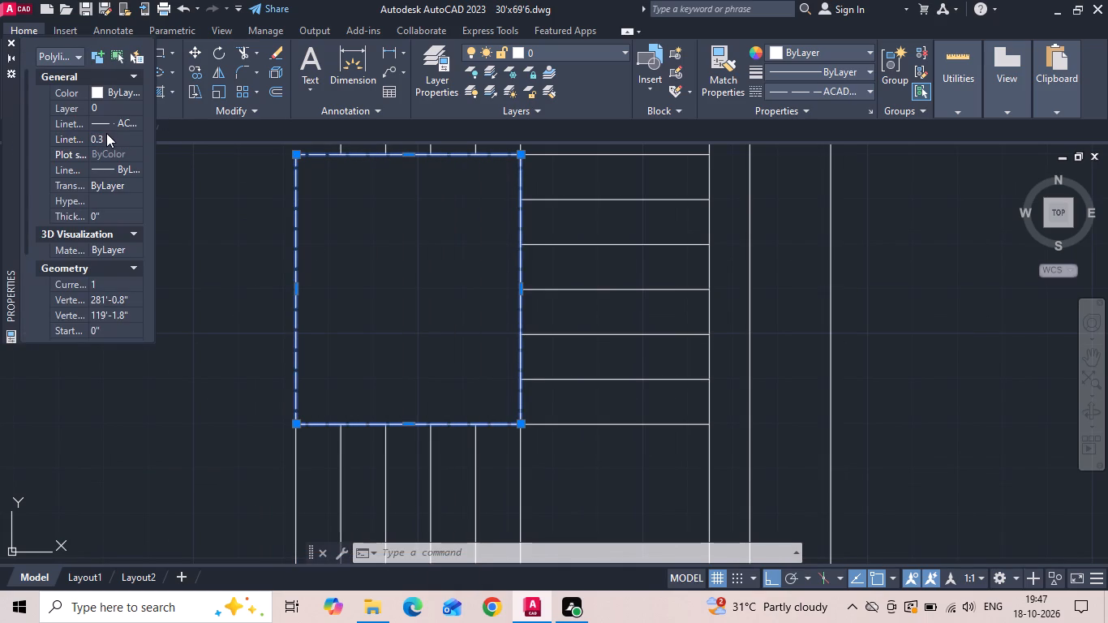
{"action": "key", "text": "Escape"}
{"action": "key", "text": "Escape"}
Draw two diagonal lines joining the opposite corners of the stairwell rectangle to form a cross.
{"action": "type", "text": "l"}
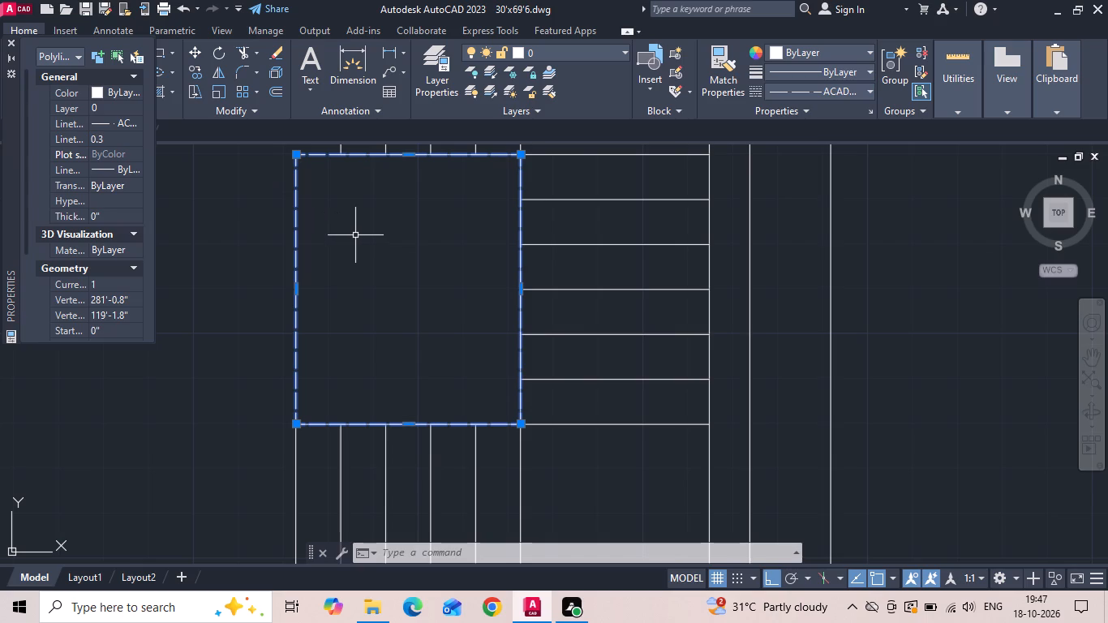
{"action": "key", "text": "space"}
{"action": "left_click", "coordinate": [297, 155]}
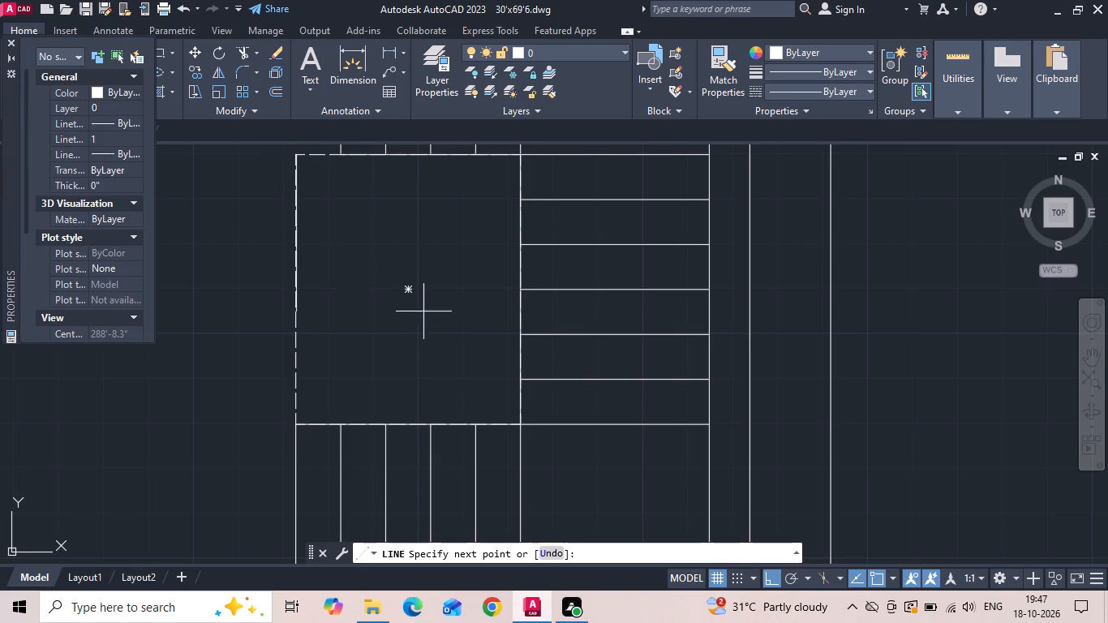
{"action": "left_click", "coordinate": [522, 423]}
{"action": "key", "text": "space"}
{"action": "key", "text": "space"}
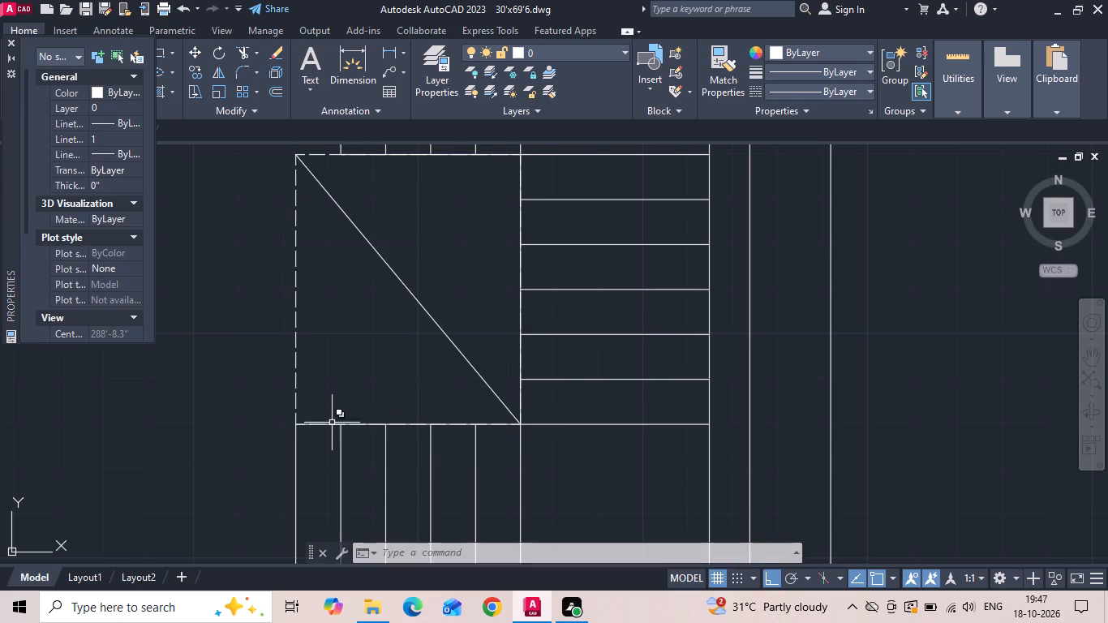
{"action": "left_click", "coordinate": [298, 428]}
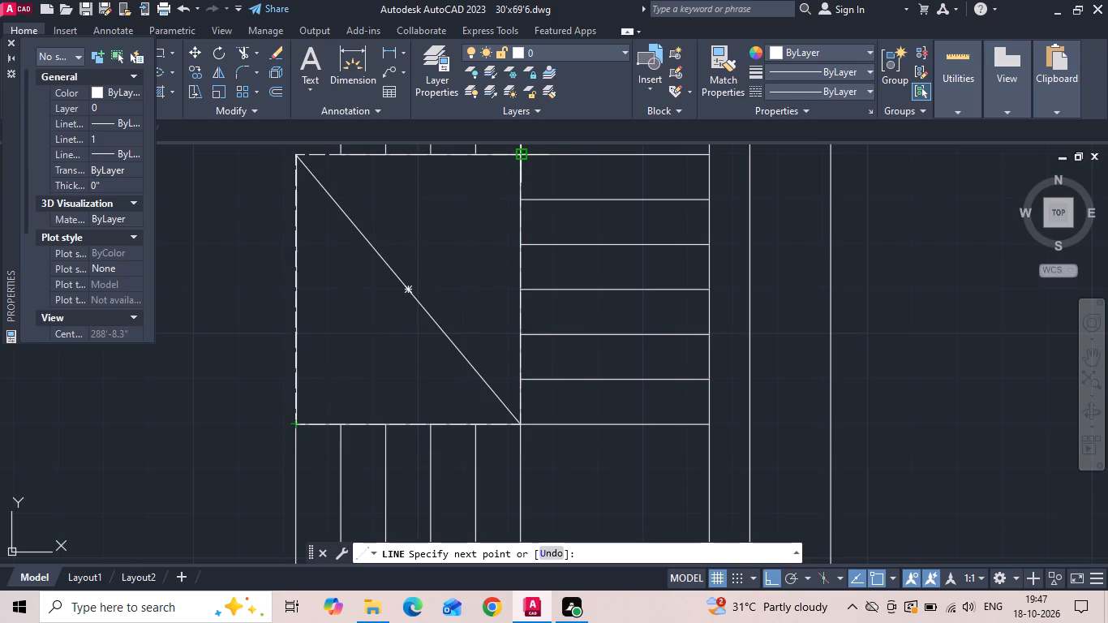
{"action": "left_click", "coordinate": [524, 153]}
{"action": "key", "text": "Escape"}
Match the dashed stairwell rectangle's properties onto both diagonal lines inside it.
{"action": "left_click", "coordinate": [723, 90]}
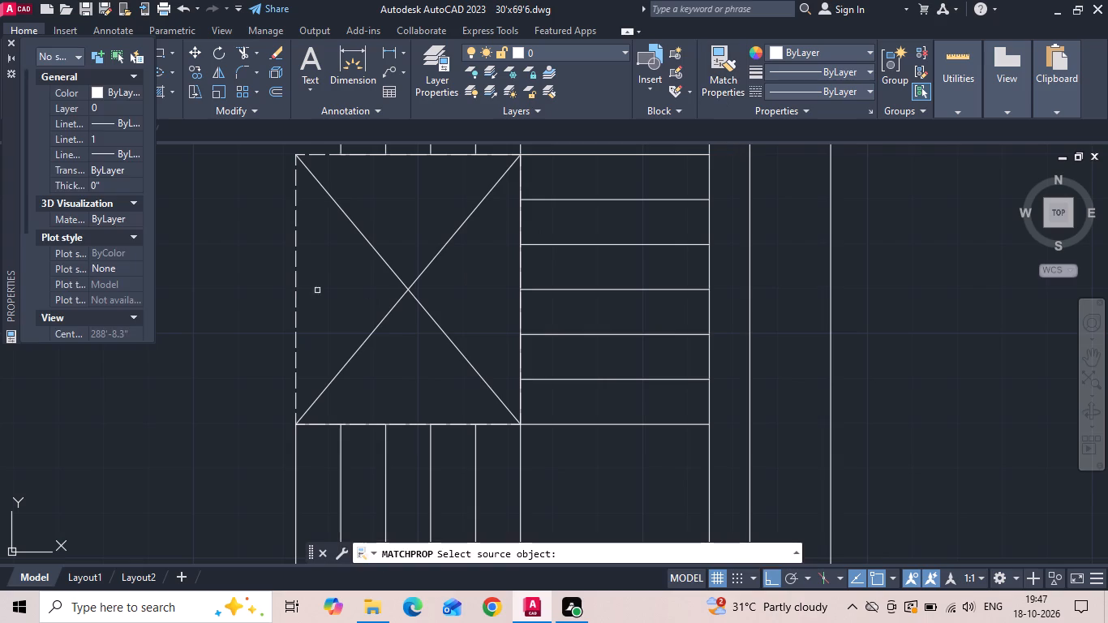
{"action": "left_click", "coordinate": [297, 322]}
{"action": "left_click_drag", "start_coordinate": [453, 321], "coordinate": [428, 320]}
{"action": "left_click", "coordinate": [377, 288]}
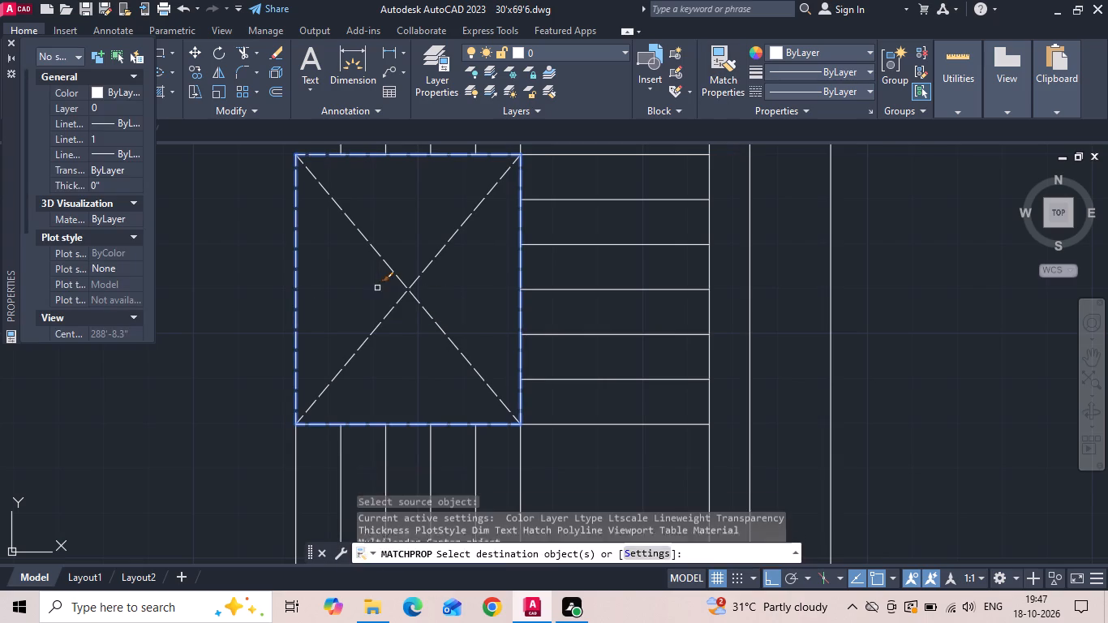
{"action": "key", "text": "Escape"}
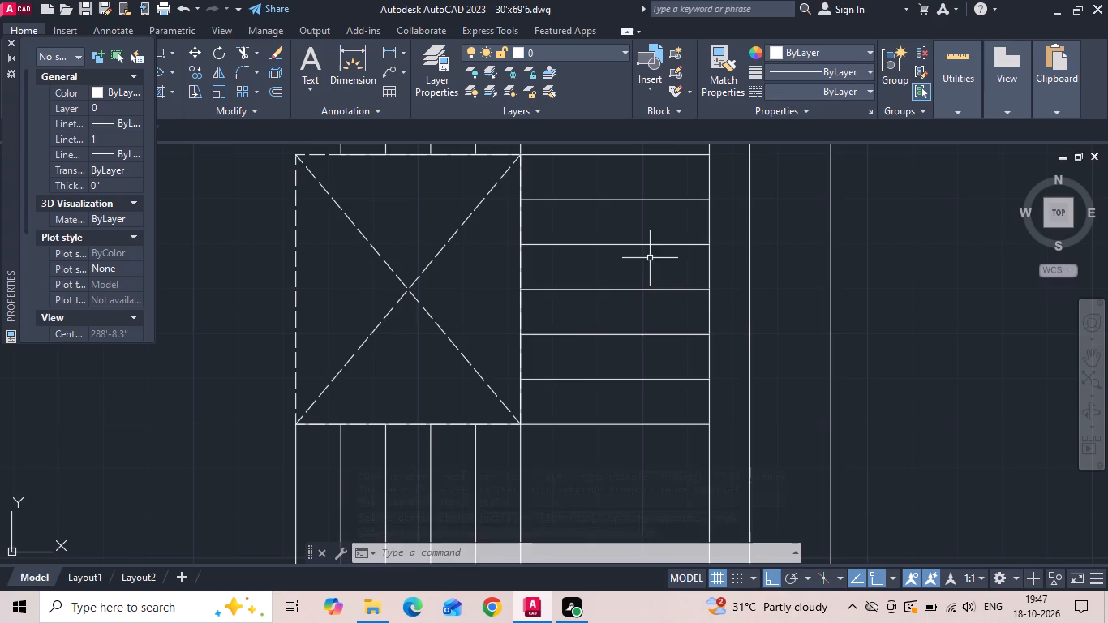
Assign the ACAD_ISO02W100 linetype to the four lowest treads beside the stairwell and the five leftmost vertical lines of the lower flight.
{"action": "left_click", "coordinate": [632, 269]}
{"action": "scroll", "coordinate": [632, 272], "scroll_direction": "down", "scroll_amount": 1}
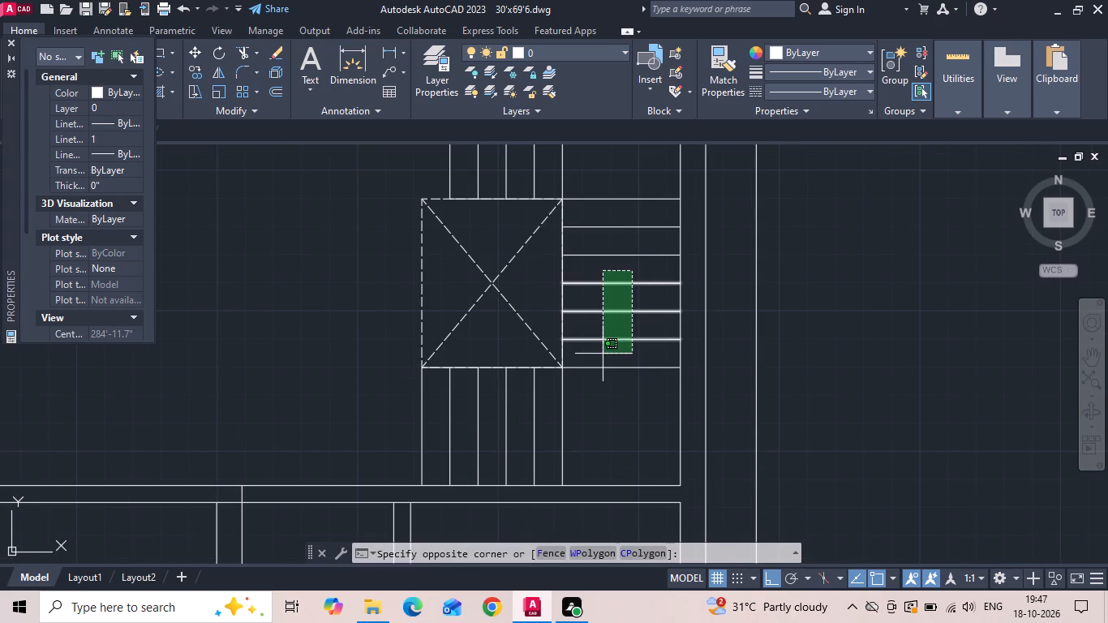
{"action": "left_click", "coordinate": [603, 354]}
{"action": "left_click_drag", "start_coordinate": [549, 430], "coordinate": [537, 430]}
{"action": "left_click", "coordinate": [401, 426]}
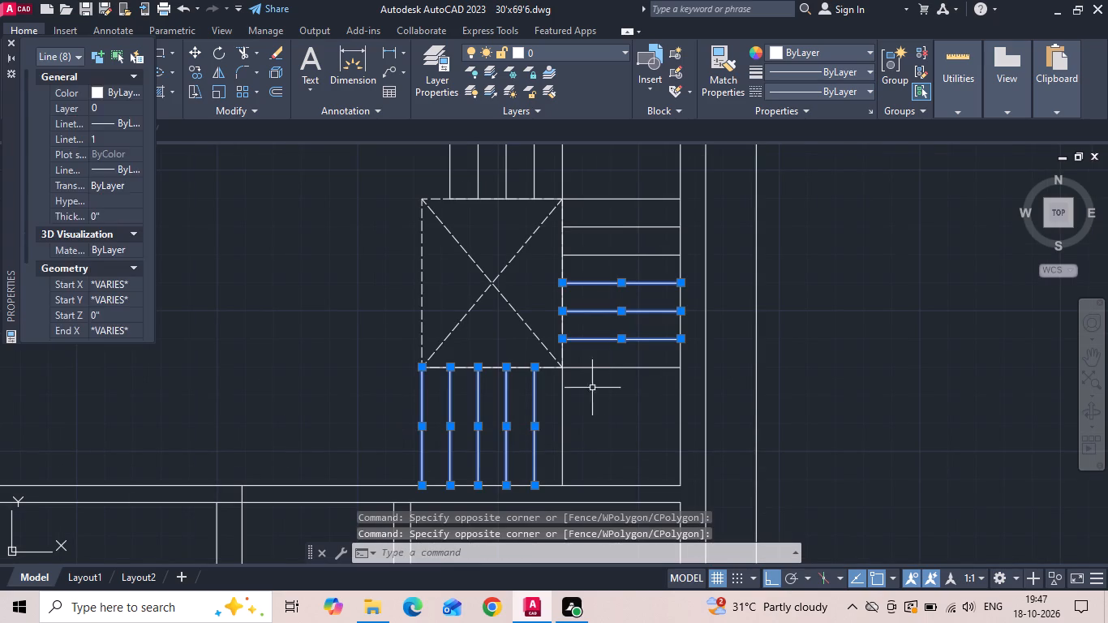
{"action": "left_click", "coordinate": [605, 366]}
{"action": "left_click", "coordinate": [792, 84]}
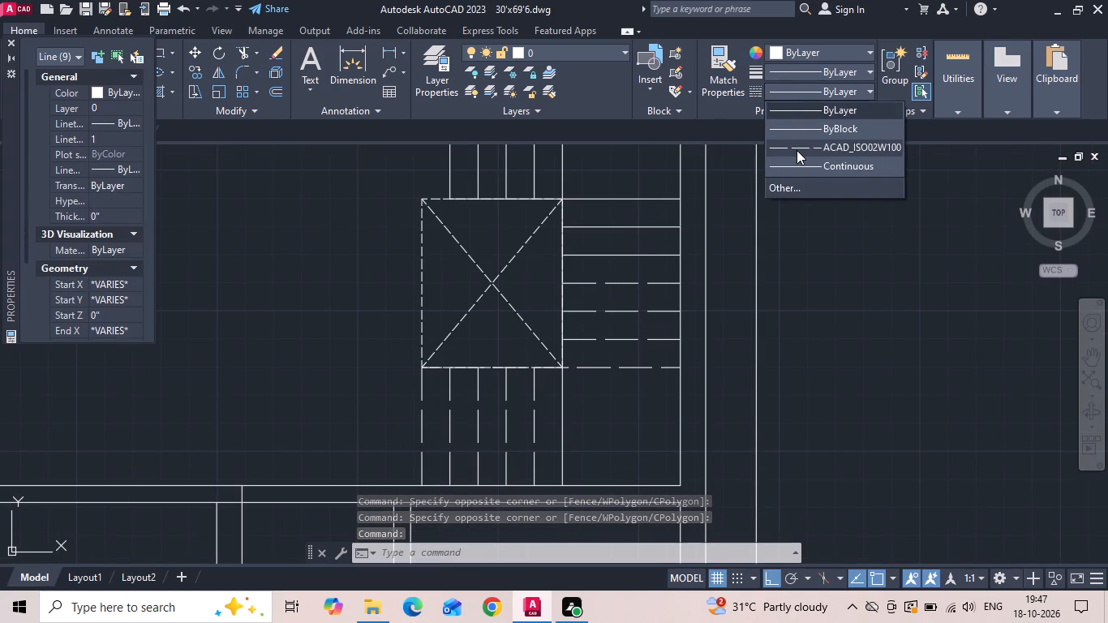
{"action": "left_click", "coordinate": [797, 150]}
{"action": "key", "text": "Escape"}
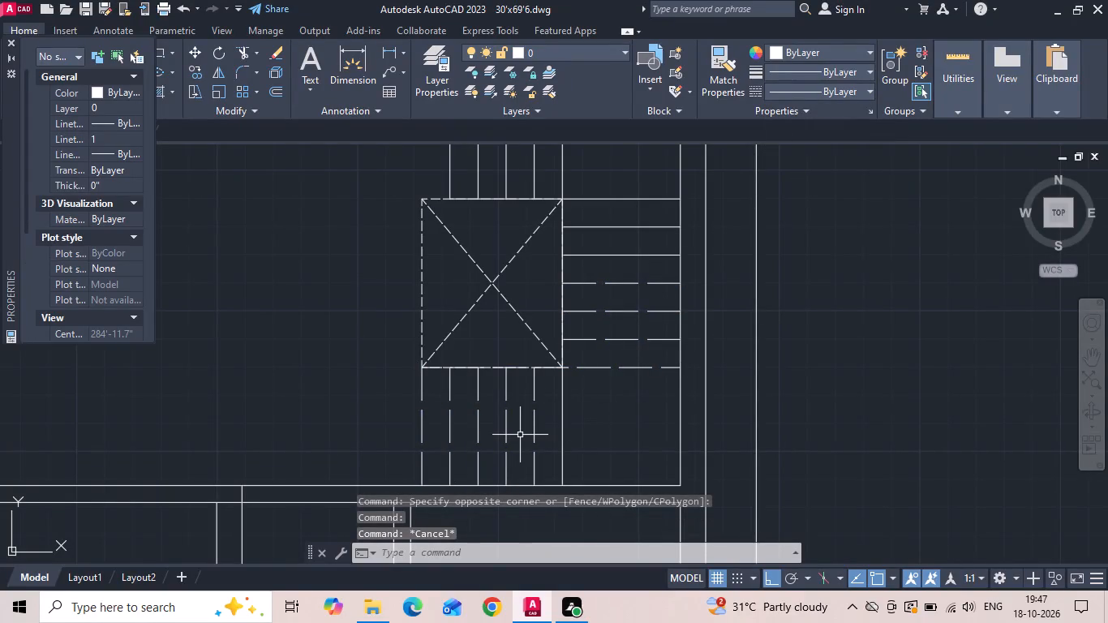
Set the linetype scale of the lower flight's fourth vertical line from the left to 0.8.
{"action": "right_click", "coordinate": [533, 433]}
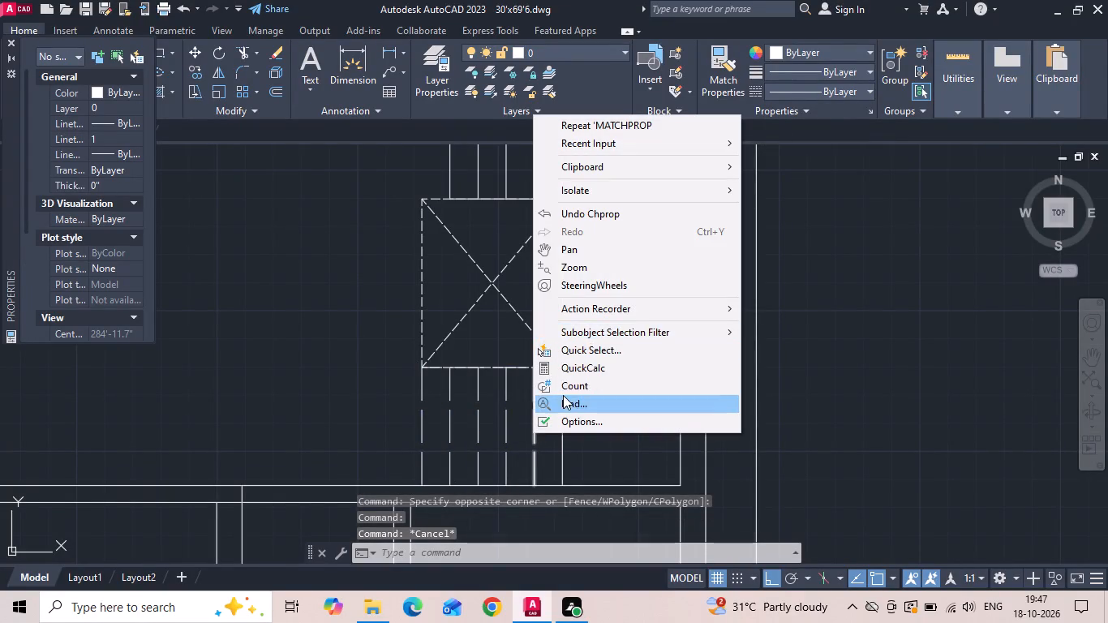
{"action": "key", "text": "Escape"}
{"action": "left_click", "coordinate": [507, 406]}
{"action": "right_click", "coordinate": [507, 409]}
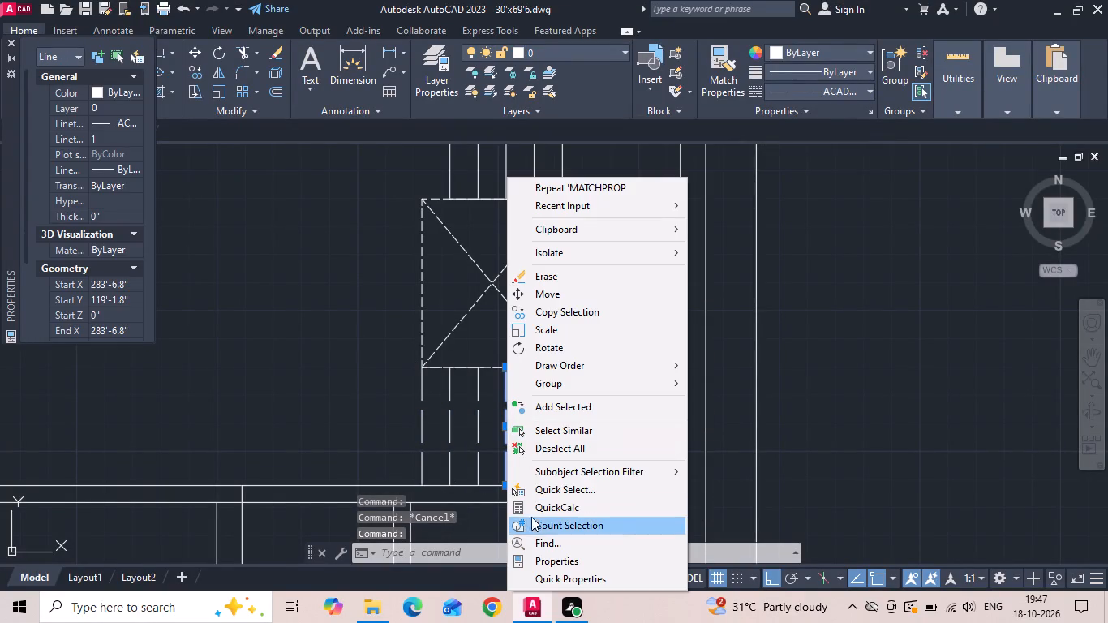
{"action": "left_click", "coordinate": [535, 556]}
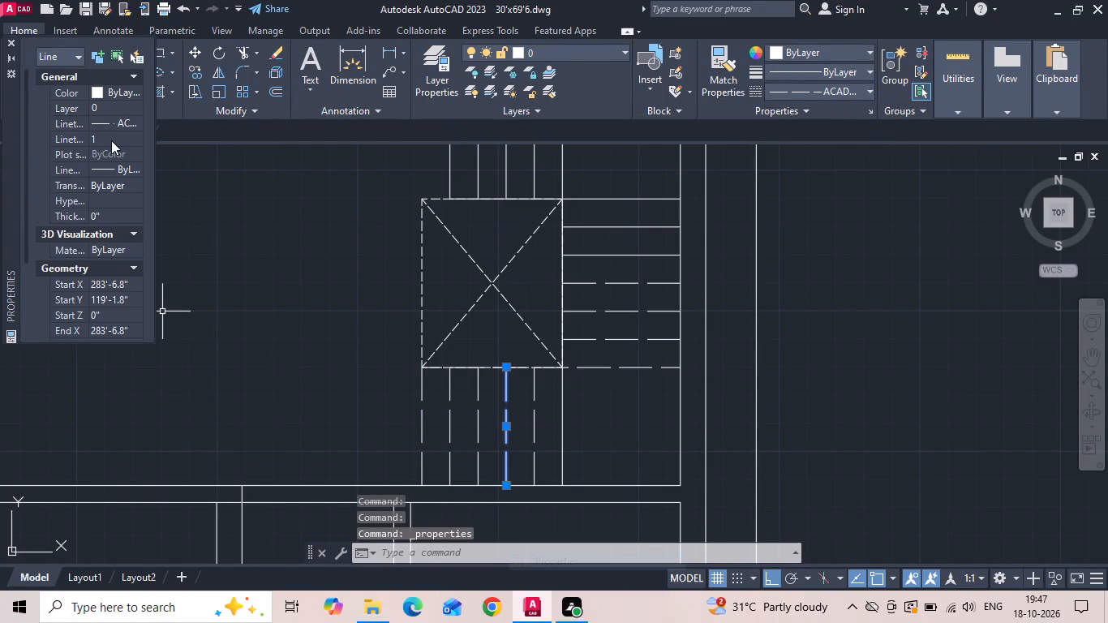
{"action": "left_click", "coordinate": [111, 140]}
{"action": "type", "text": ".8"}
{"action": "key", "text": "Return"}
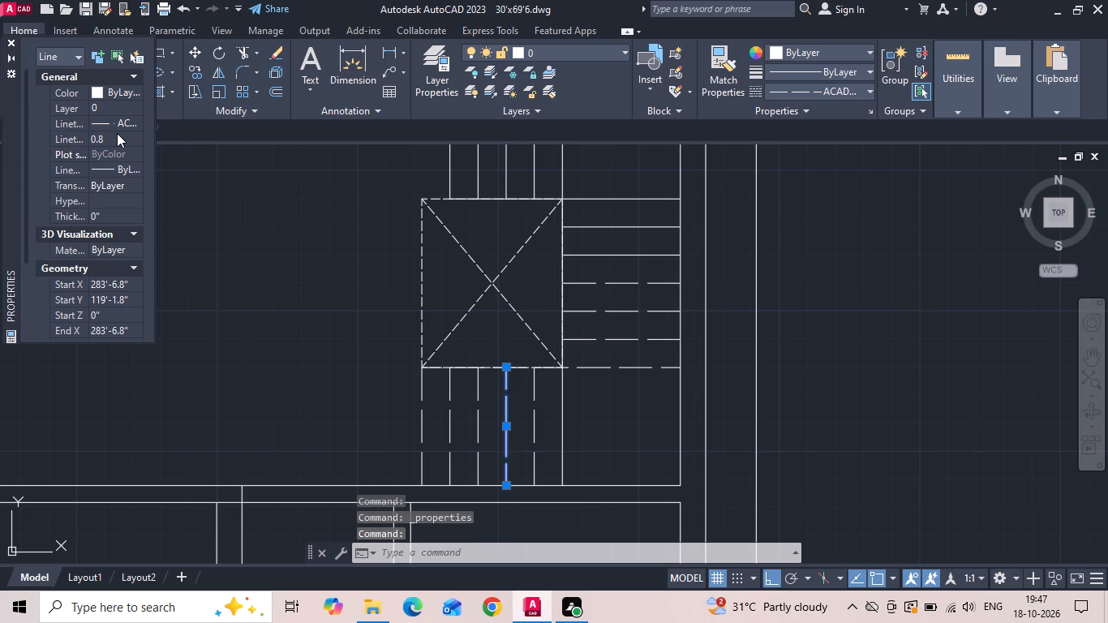
{"action": "key", "text": "Escape"}
{"action": "key", "text": "Escape"}
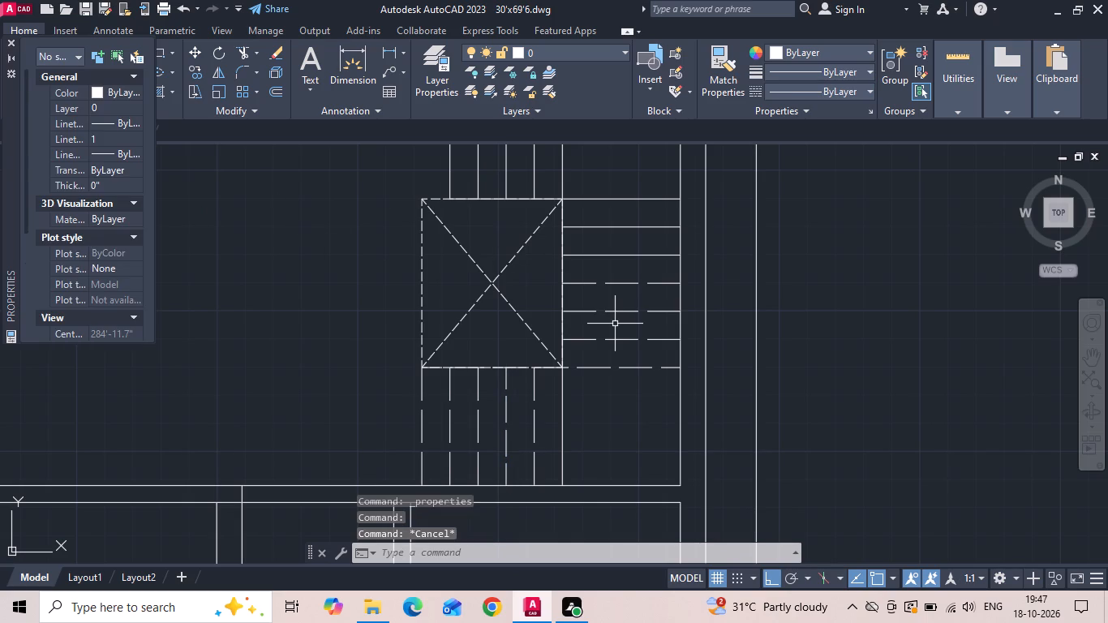
Match the lower flight's fourth vertical line's properties onto its other dashed lines and the four dashed treads beside the stairwell.
{"action": "left_click", "coordinate": [726, 72]}
{"action": "left_click", "coordinate": [507, 449]}
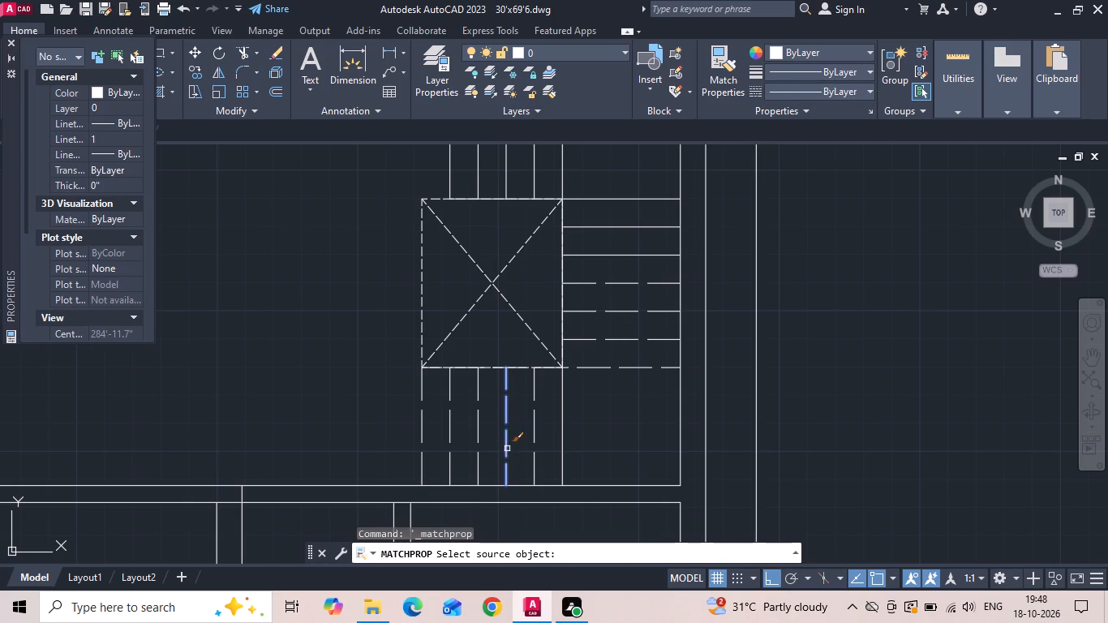
{"action": "left_click", "coordinate": [578, 434]}
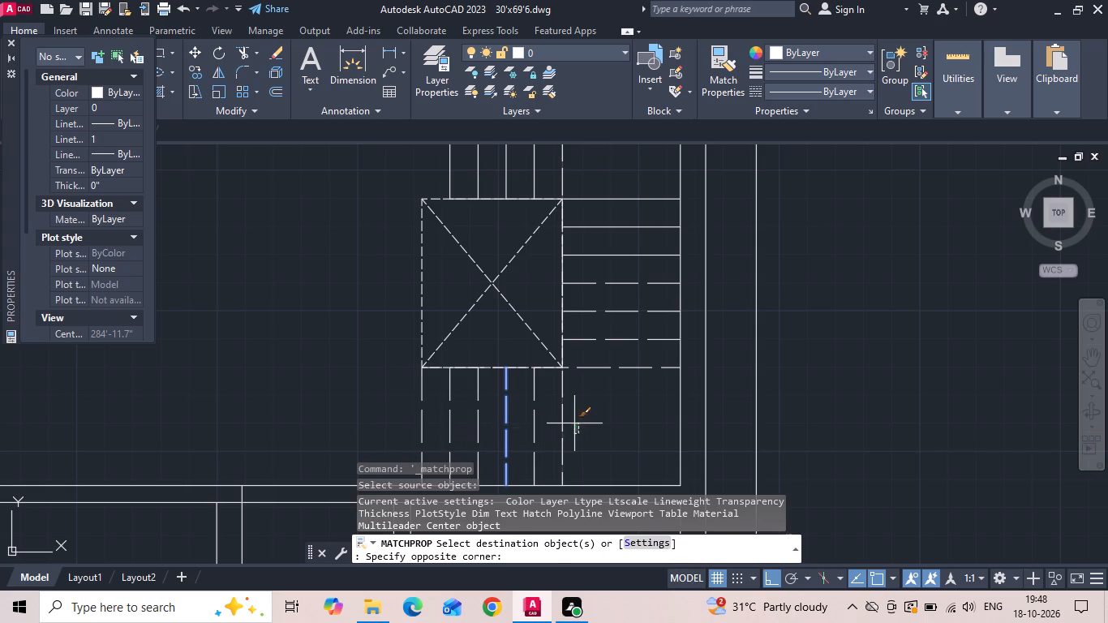
{"action": "left_click", "coordinate": [632, 423]}
{"action": "left_click_drag", "start_coordinate": [546, 430], "coordinate": [522, 440]}
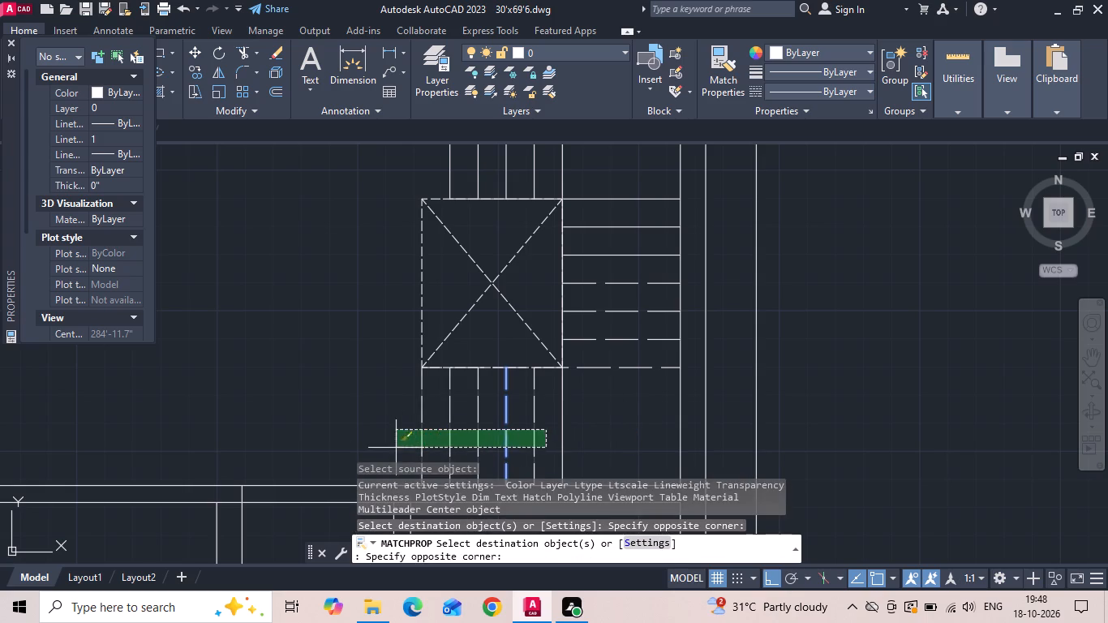
{"action": "left_click", "coordinate": [396, 448]}
{"action": "left_click", "coordinate": [644, 389]}
{"action": "left_click", "coordinate": [620, 270]}
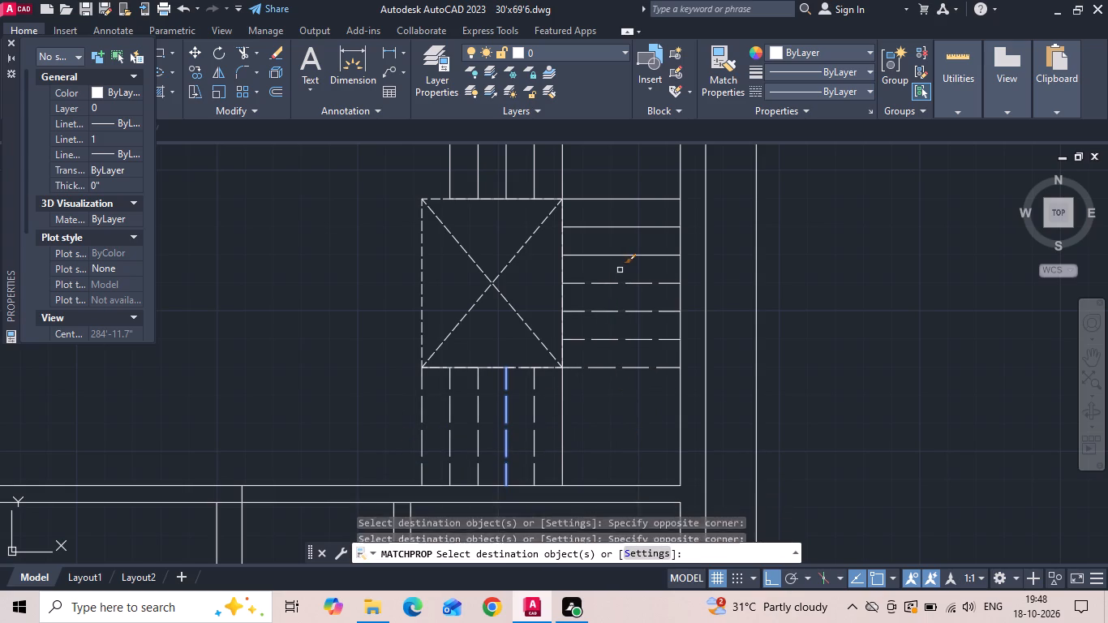
{"action": "key", "text": "Escape"}
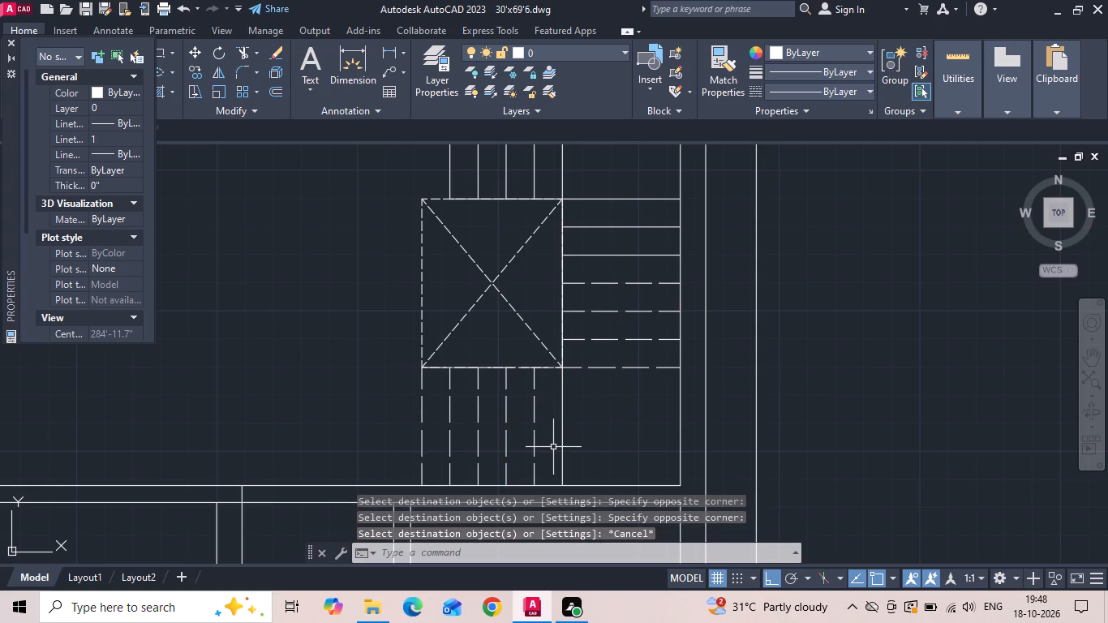
Trim away the solid vertical line along the lower flight's right side, below the stairwell corner.
{"action": "type", "text": "tr"}
{"action": "key", "text": "space"}
{"action": "left_click", "coordinate": [562, 425]}
{"action": "key", "text": "Escape"}
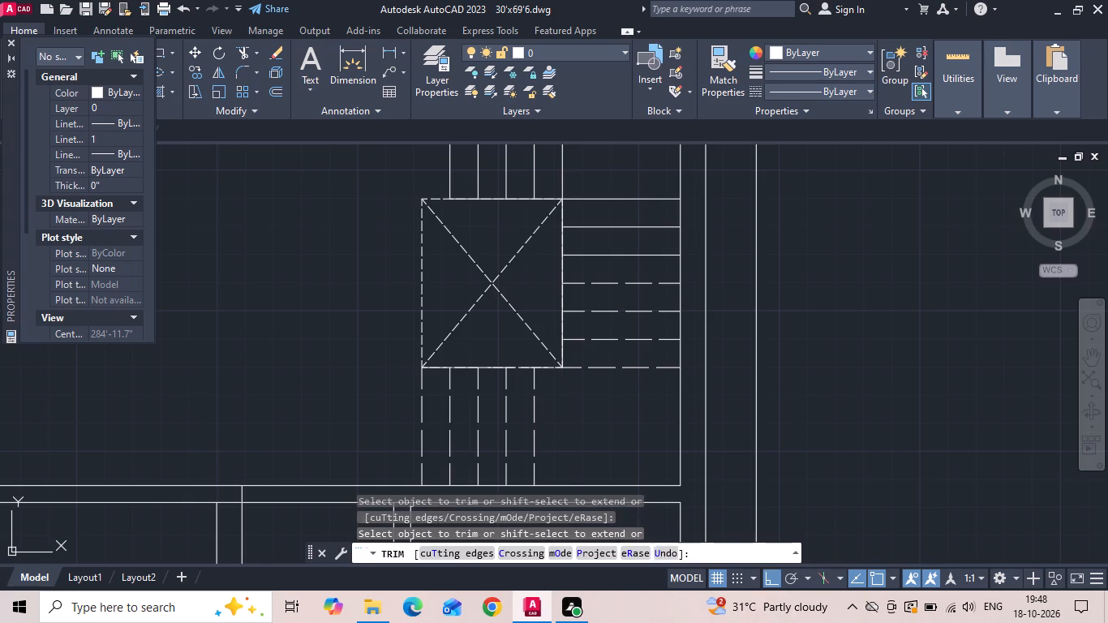
Copy the lower flight's rightmost dashed line to the stairwell's bottom-right corner.
{"action": "left_click", "coordinate": [536, 416]}
{"action": "right_click", "coordinate": [568, 383]}
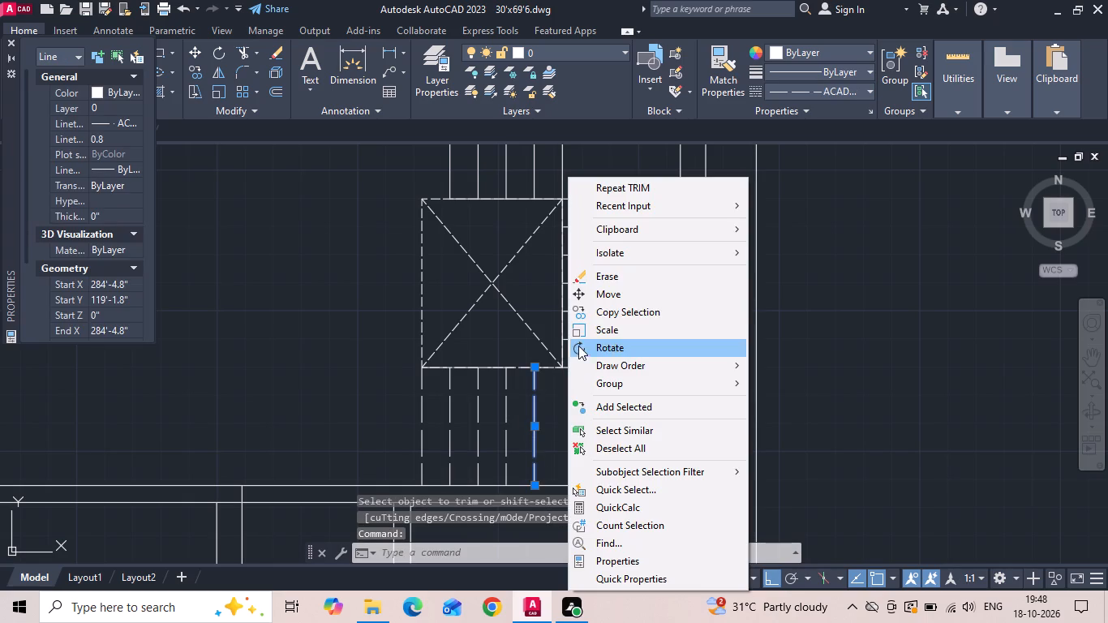
{"action": "left_click", "coordinate": [598, 316]}
{"action": "scroll", "coordinate": [542, 361], "scroll_direction": "up", "scroll_amount": 2}
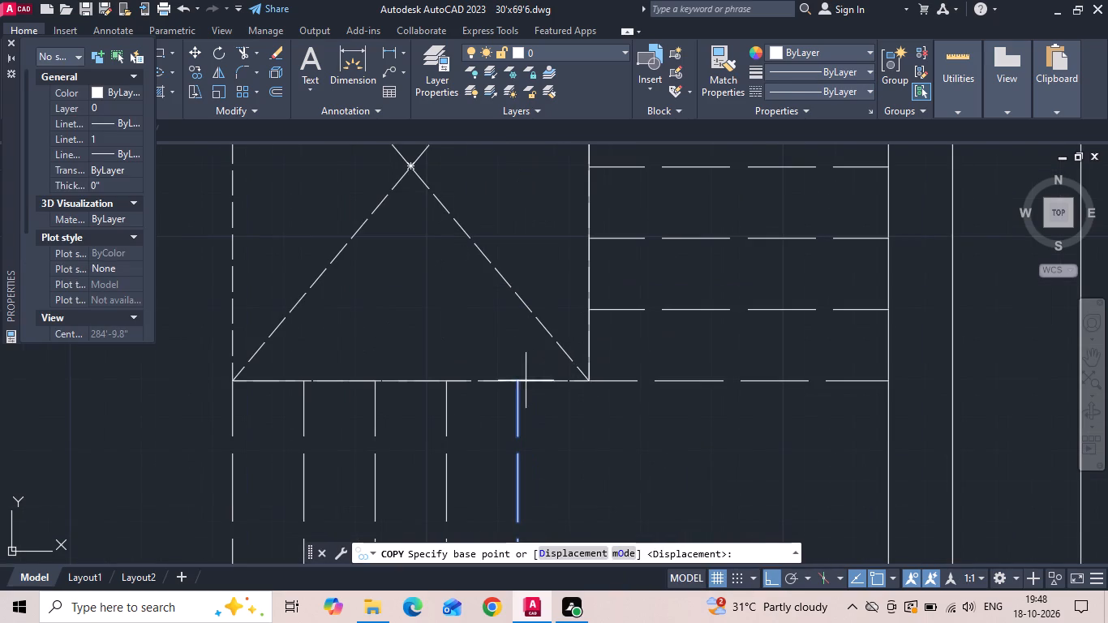
{"action": "left_click", "coordinate": [522, 380]}
{"action": "left_click", "coordinate": [586, 378]}
{"action": "key", "text": "Escape"}
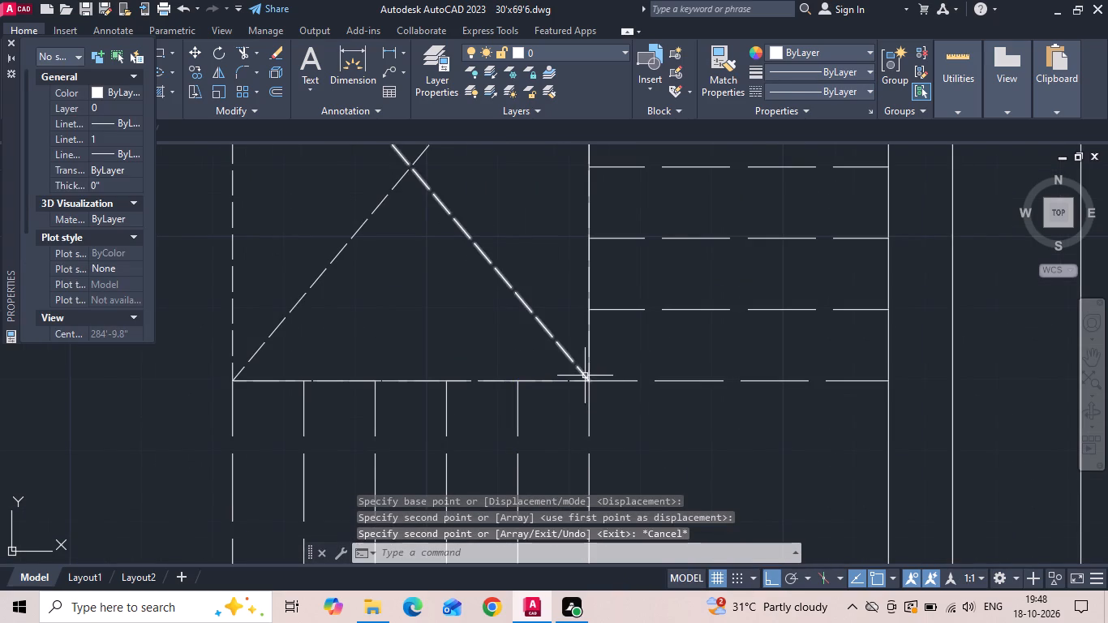
Save the drawing.
{"action": "key", "text": "ctrl+s"}
Extend the upper flight's leftmost vertical line up to the far face of the wall above the stairs.
{"action": "scroll", "coordinate": [580, 371], "scroll_direction": "down", "scroll_amount": 4}
{"action": "scroll", "coordinate": [553, 398], "scroll_direction": "up", "scroll_amount": 1}
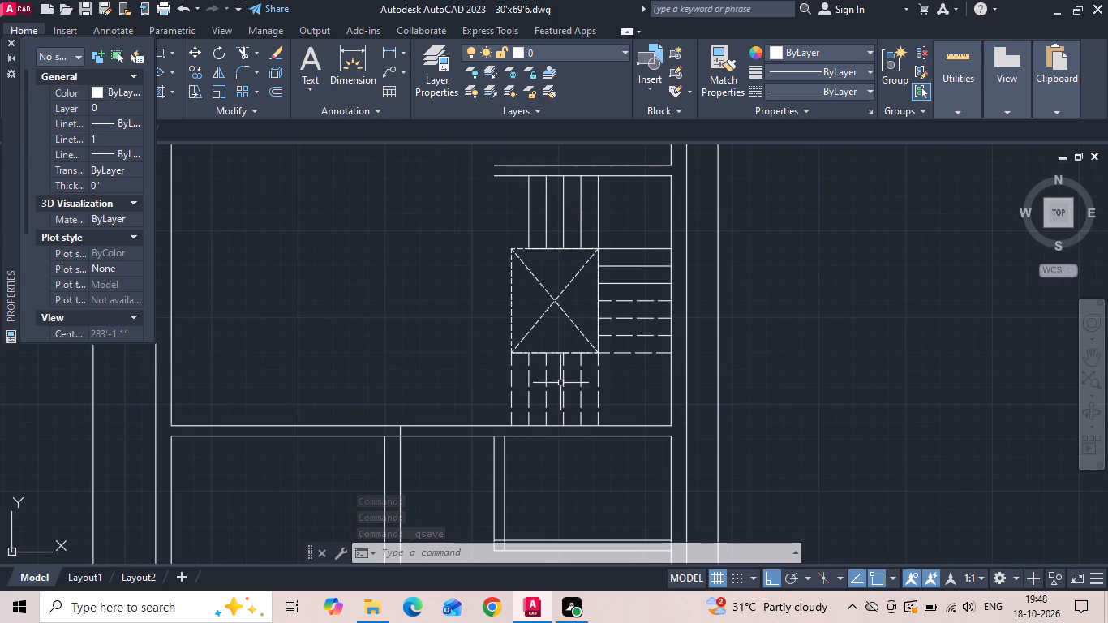
{"action": "type", "text": "ex"}
{"action": "key", "text": "space"}
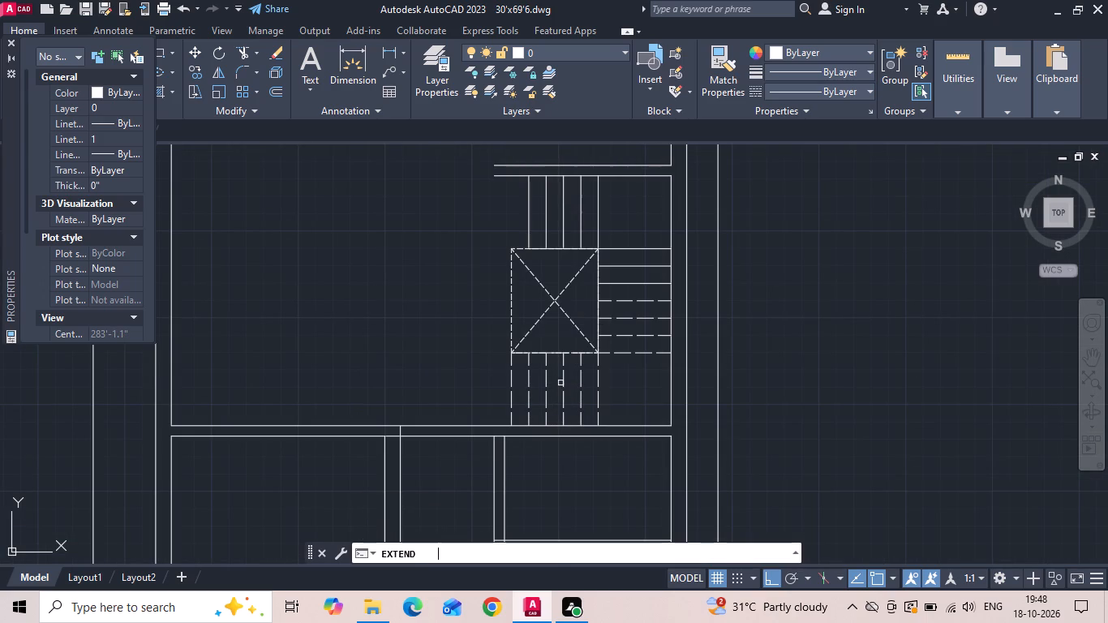
{"action": "left_click", "coordinate": [527, 193]}
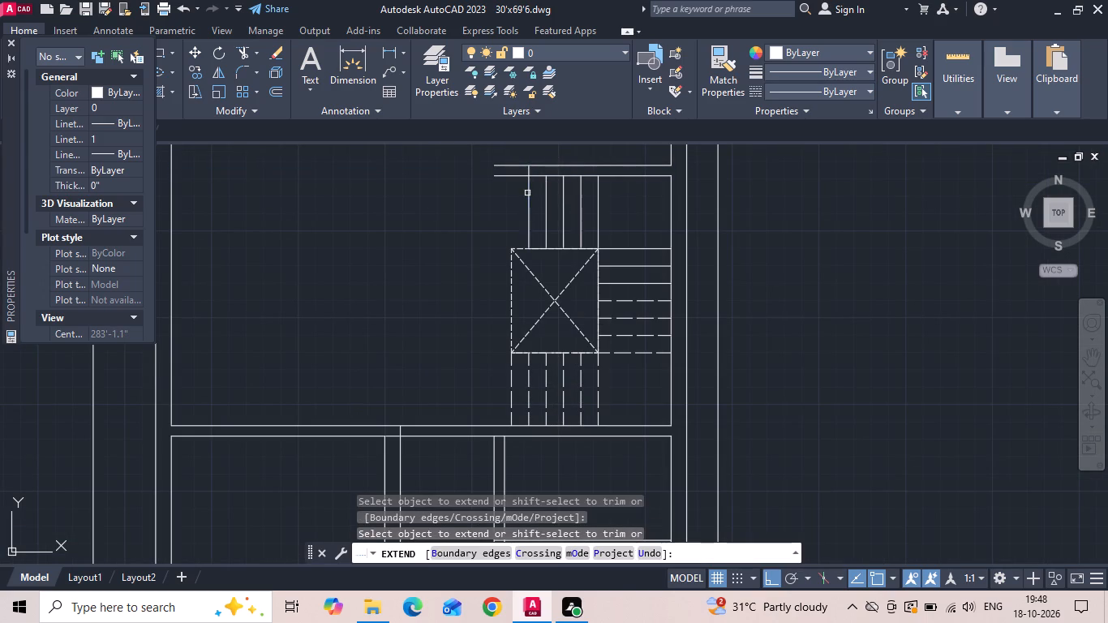
{"action": "middle_click_drag", "start_coordinate": [479, 218], "coordinate": [470, 334]}
{"action": "key", "text": "Escape"}
Trim the two wall lines above the stairs where they project left past the extended vertical line.
{"action": "key", "text": "t"}
{"action": "key", "text": "r"}
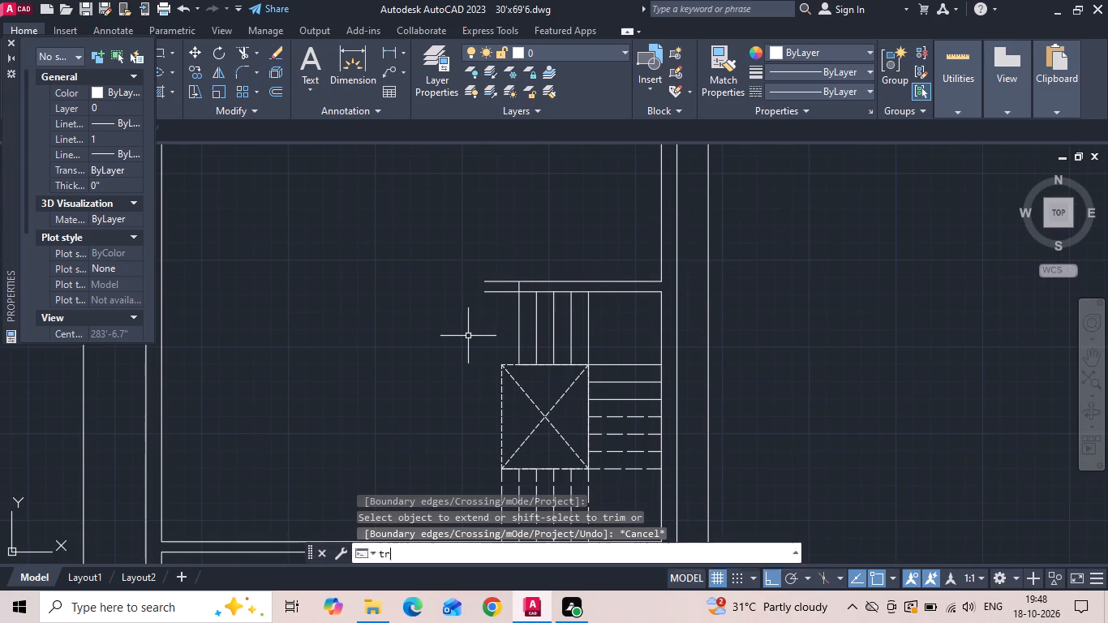
{"action": "key", "text": "space"}
{"action": "left_click_drag", "start_coordinate": [498, 310], "coordinate": [507, 263]}
{"action": "scroll", "coordinate": [509, 263], "scroll_direction": "down", "scroll_amount": 2}
{"action": "key", "text": "Escape"}
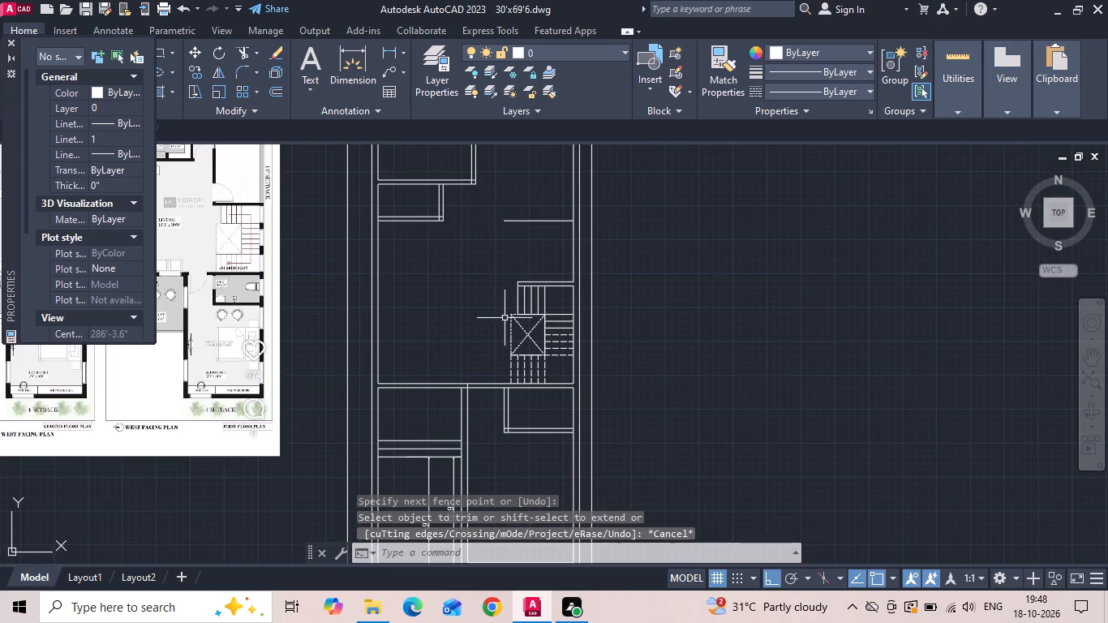
Extend the loose horizontal line above the staircase to the small left room, and the upper-left room's right wall lines down to it.
{"action": "middle_click_drag", "start_coordinate": [497, 265], "coordinate": [500, 355]}
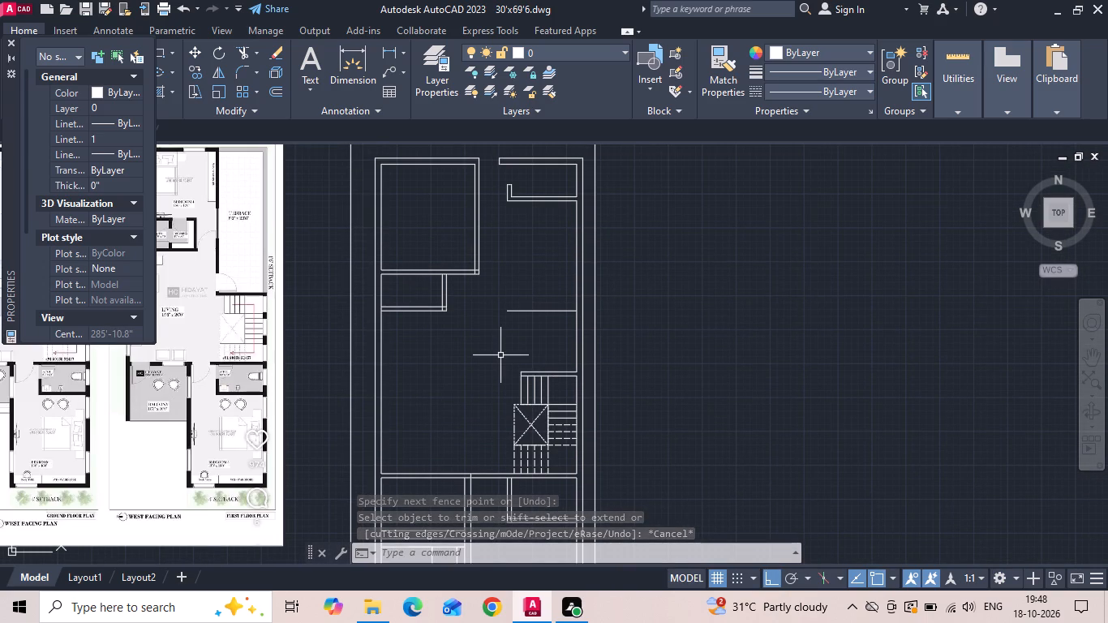
{"action": "scroll", "coordinate": [513, 304], "scroll_direction": "up", "scroll_amount": 1}
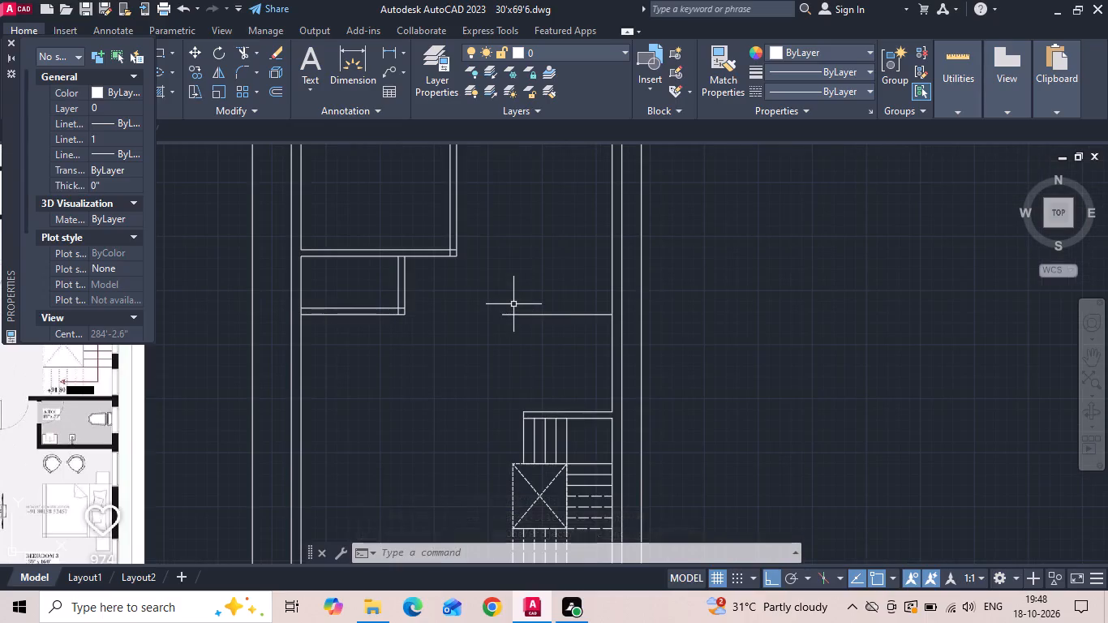
{"action": "type", "text": "ex"}
{"action": "key", "text": "space"}
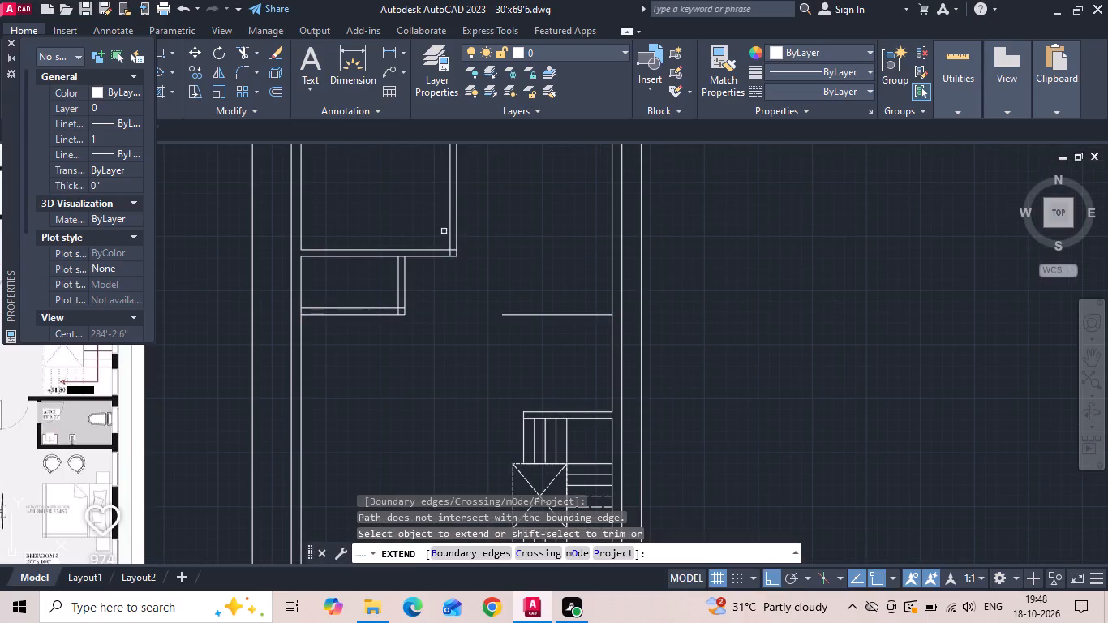
{"action": "left_click_drag", "start_coordinate": [441, 231], "coordinate": [498, 230]}
{"action": "left_click_drag", "start_coordinate": [501, 309], "coordinate": [513, 342]}
{"action": "left_click_drag", "start_coordinate": [405, 213], "coordinate": [462, 217]}
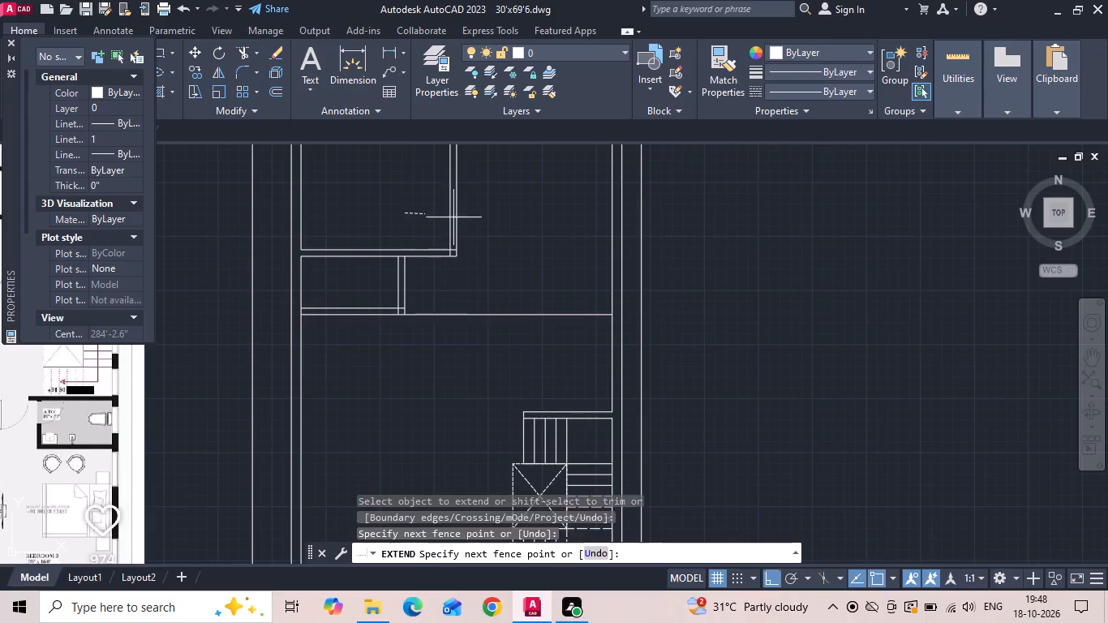
{"action": "left_click_drag", "start_coordinate": [462, 217], "coordinate": [497, 230]}
{"action": "key", "text": "F1"}
{"action": "key", "text": "Escape"}
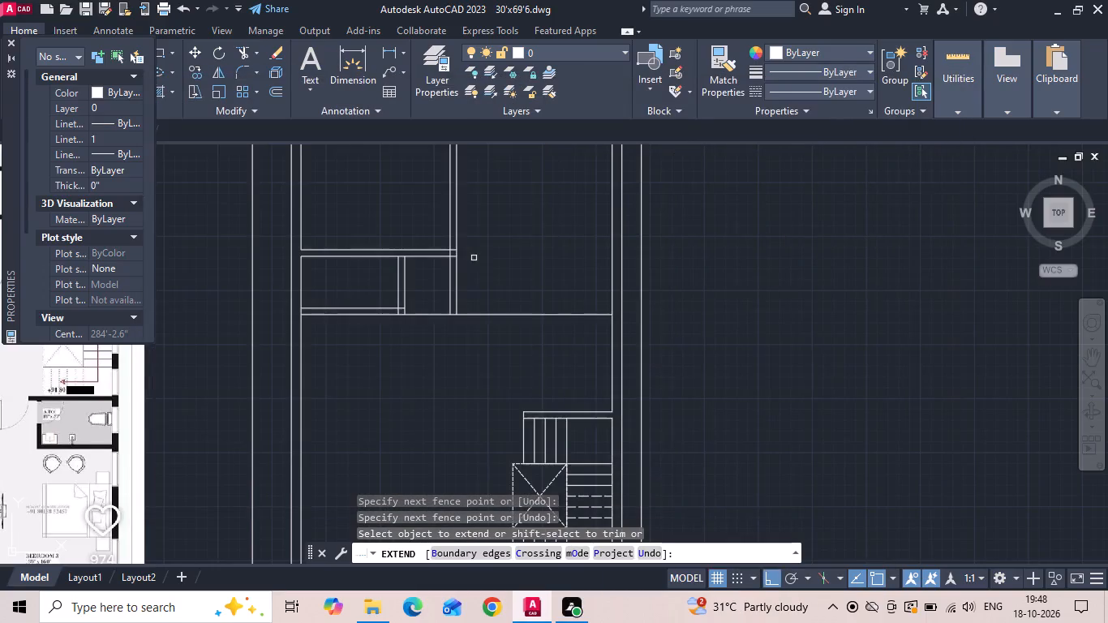
Trim the extended horizontal line on both sides of the lengthened wall, leaving only its closed end.
{"action": "scroll", "coordinate": [419, 303], "scroll_direction": "up", "scroll_amount": 2}
{"action": "key", "text": "Escape"}
{"action": "type", "text": "tr"}
{"action": "left_click_drag", "start_coordinate": [420, 304], "coordinate": [440, 411]}
{"action": "key", "text": "Escape"}
{"action": "key", "text": "t"}
{"action": "key", "text": "r"}
{"action": "key", "text": "space"}
{"action": "left_click_drag", "start_coordinate": [444, 301], "coordinate": [464, 412]}
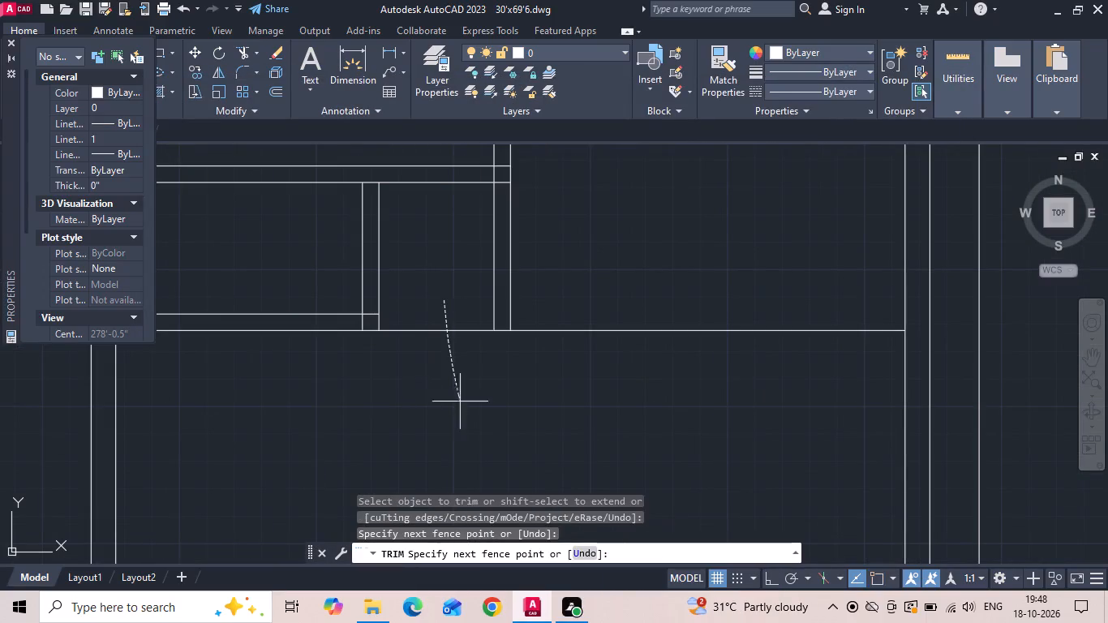
{"action": "left_click_drag", "start_coordinate": [464, 412], "coordinate": [639, 294]}
{"action": "scroll", "coordinate": [541, 370], "scroll_direction": "down", "scroll_amount": 1}
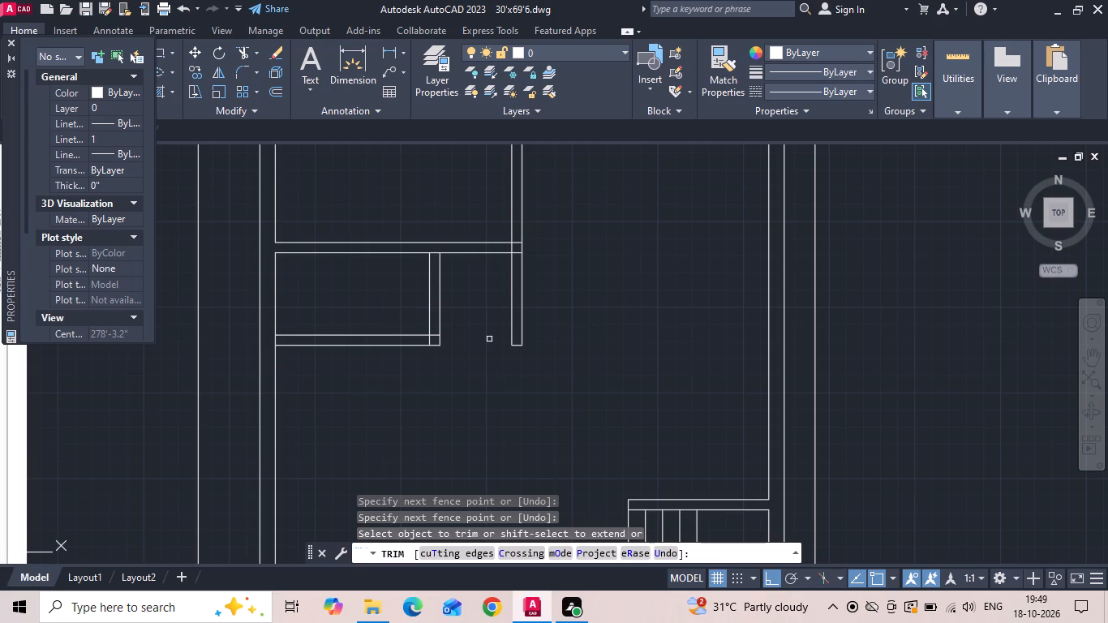
{"action": "key", "text": "Escape"}
Offset the upper line of the small left room's bottom wall upward by 2'6".
{"action": "type", "text": "o 2"}
{"action": "key", "text": "apostrophe"}
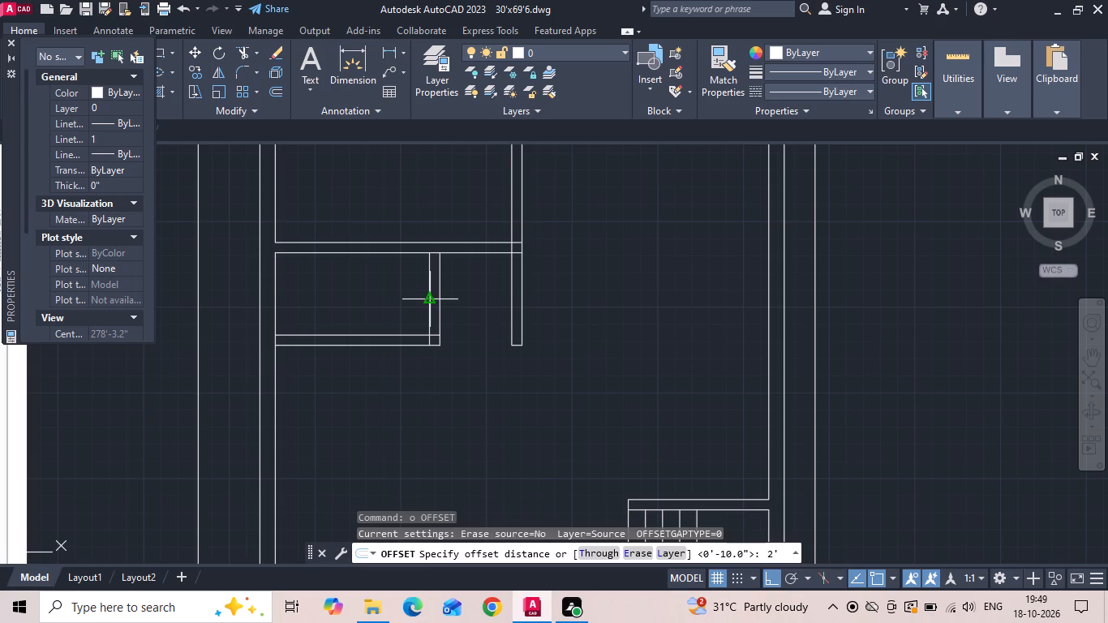
{"action": "type", "text": "6"}
{"action": "key", "text": "space"}
{"action": "left_click_drag", "start_coordinate": [404, 335], "coordinate": [410, 326]}
{"action": "left_click", "coordinate": [423, 297]}
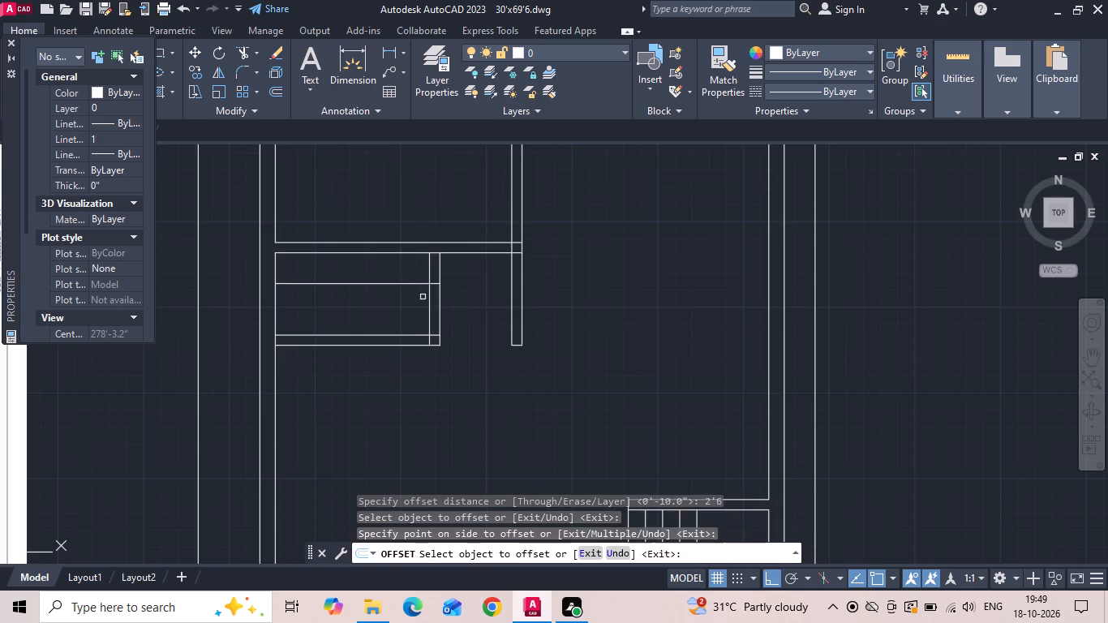
Trim the small room's right wall lines below the offset line to form an opening, and remove the offset line's surplus inside the room.
{"action": "scroll", "coordinate": [482, 371], "scroll_direction": "down", "scroll_amount": 2}
{"action": "key", "text": "Escape"}
{"action": "key", "text": "t"}
{"action": "key", "text": "r"}
{"action": "key", "text": "space"}
{"action": "key", "text": "space"}
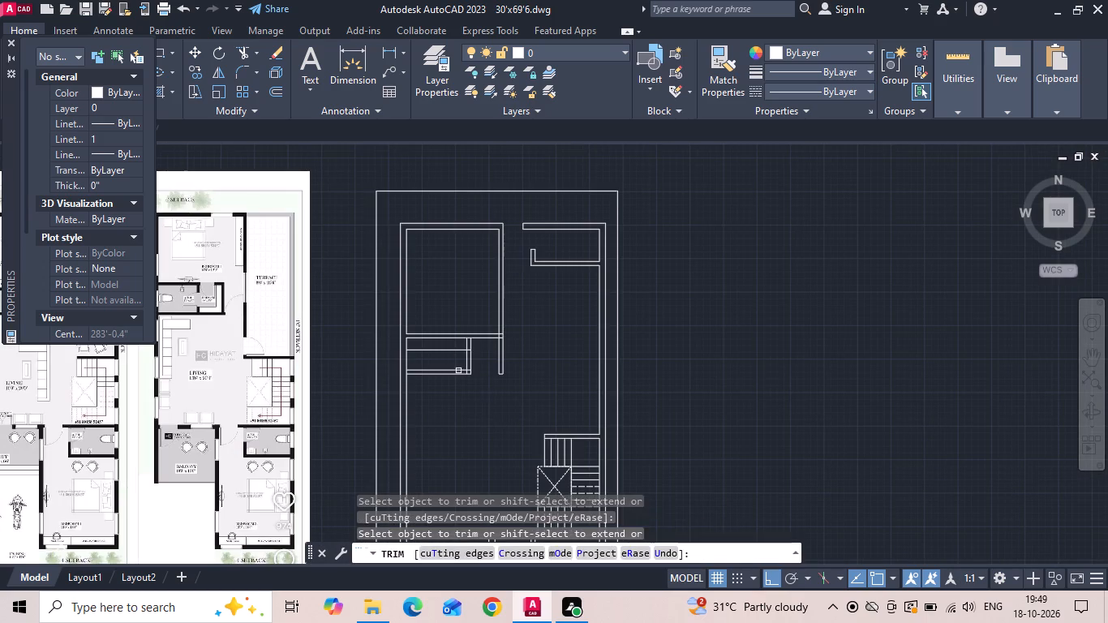
{"action": "scroll", "coordinate": [451, 360], "scroll_direction": "up", "scroll_amount": 2}
{"action": "left_click_drag", "start_coordinate": [454, 357], "coordinate": [501, 359]}
{"action": "scroll", "coordinate": [515, 353], "scroll_direction": "down", "scroll_amount": 2}
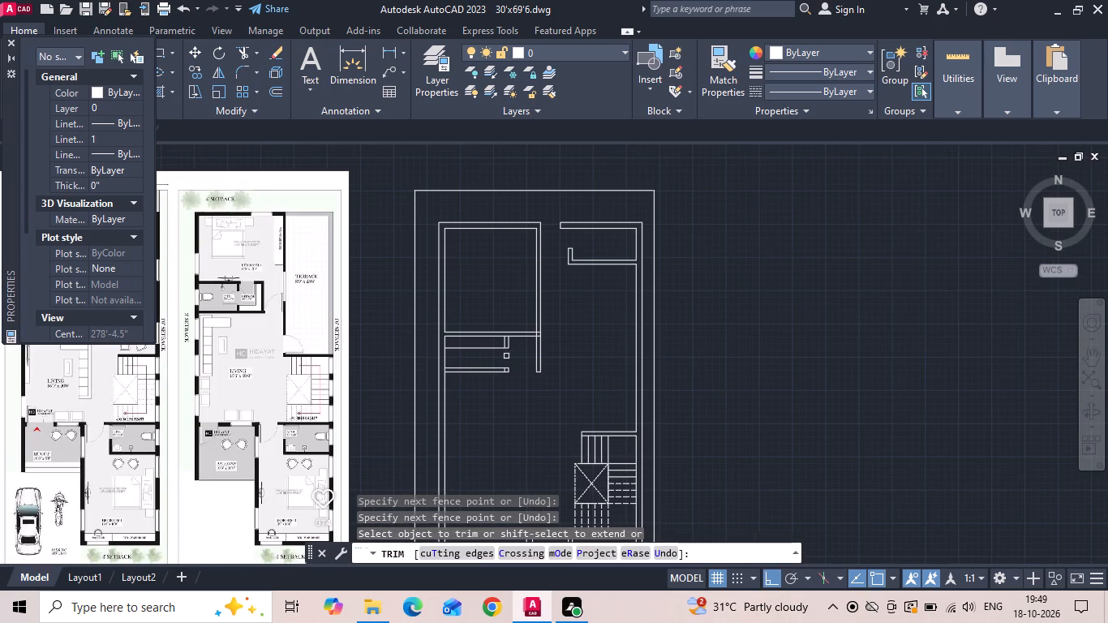
{"action": "middle_click_drag", "start_coordinate": [505, 357], "coordinate": [601, 357]}
{"action": "middle_click_drag", "start_coordinate": [588, 369], "coordinate": [621, 376]}
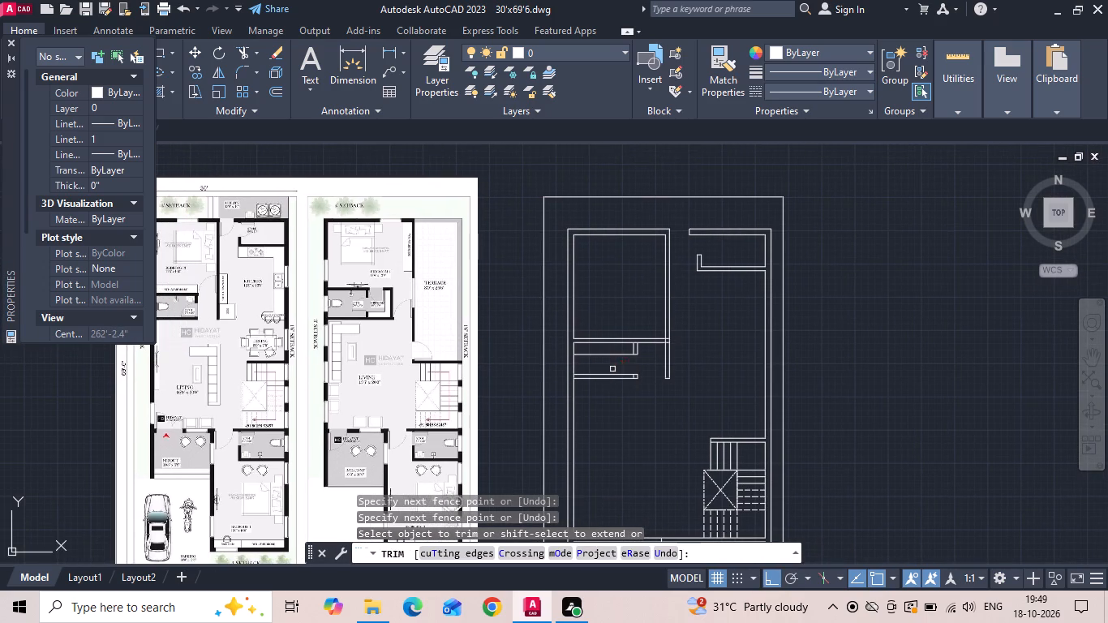
{"action": "left_click", "coordinate": [590, 354]}
Trim the overlapping lines at the bottom wall's two ends and at the upper wall's junction with the long vertical wall.
{"action": "scroll", "coordinate": [609, 354], "scroll_direction": "up", "scroll_amount": 2}
{"action": "scroll", "coordinate": [664, 417], "scroll_direction": "up", "scroll_amount": 2}
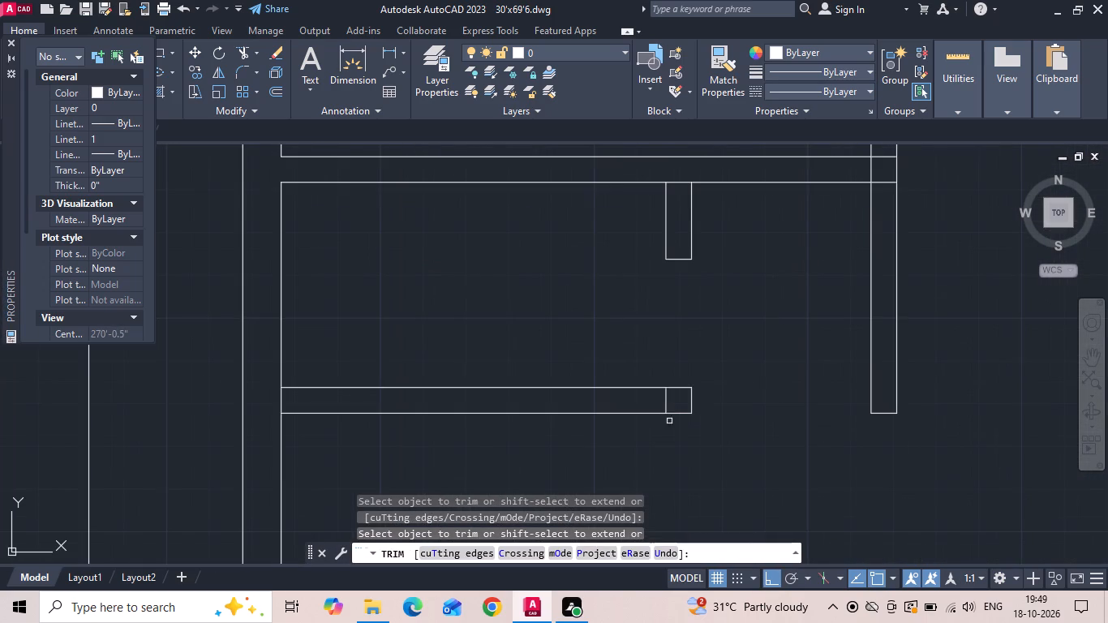
{"action": "left_click", "coordinate": [669, 405]}
{"action": "left_click", "coordinate": [257, 407]}
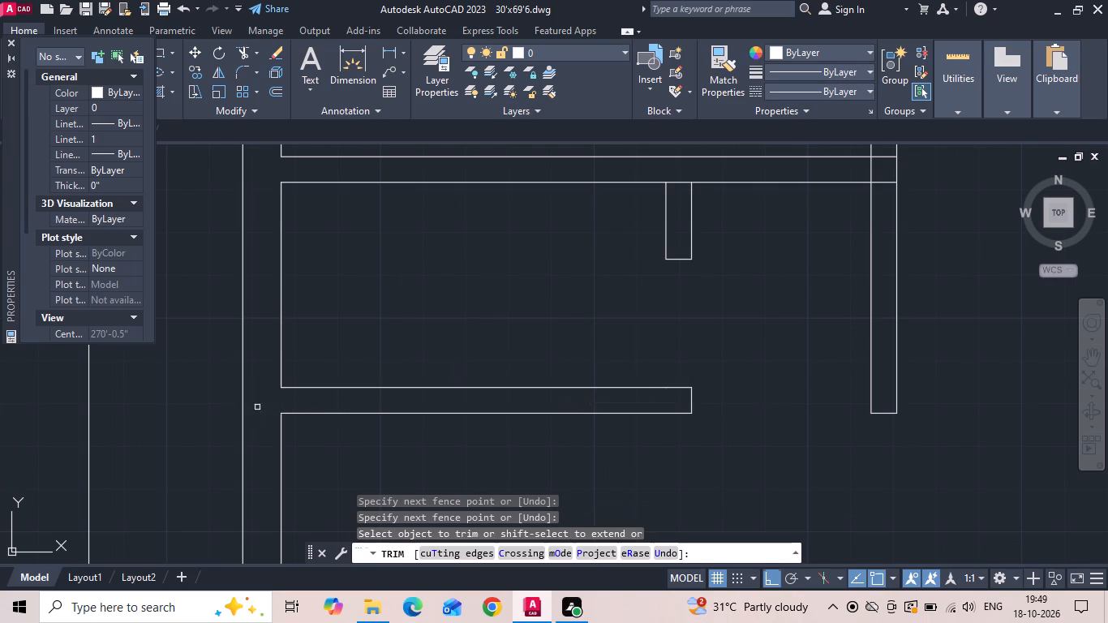
{"action": "scroll", "coordinate": [523, 402], "scroll_direction": "down", "scroll_amount": 1}
{"action": "scroll", "coordinate": [748, 269], "scroll_direction": "up", "scroll_amount": 2}
{"action": "left_click_drag", "start_coordinate": [762, 198], "coordinate": [752, 260]}
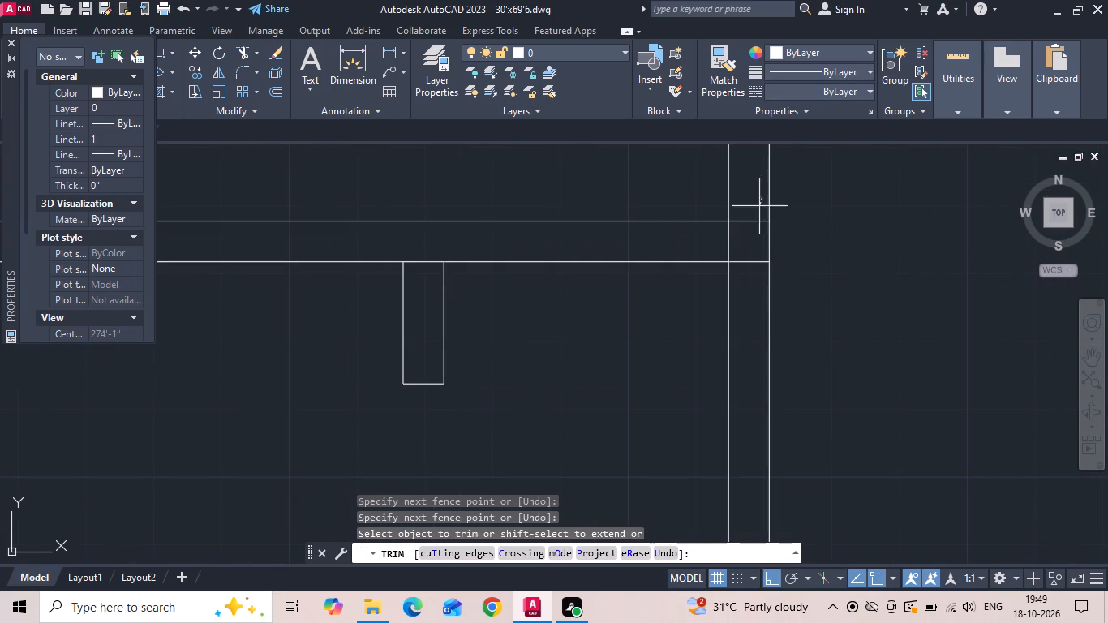
{"action": "left_click_drag", "start_coordinate": [752, 260], "coordinate": [741, 333]}
{"action": "key", "text": "Escape"}
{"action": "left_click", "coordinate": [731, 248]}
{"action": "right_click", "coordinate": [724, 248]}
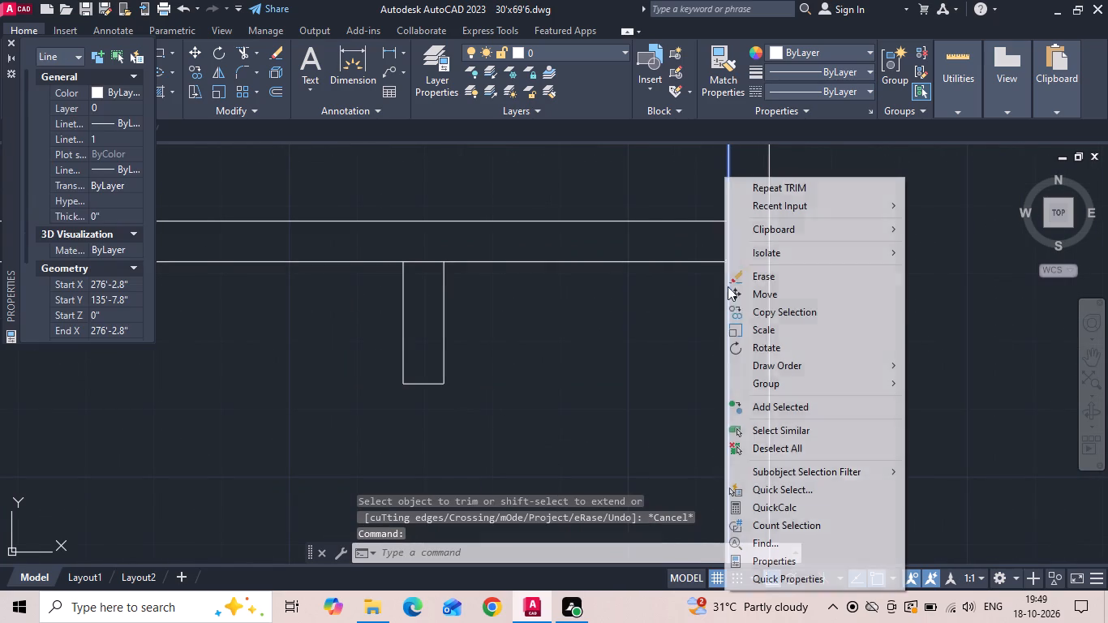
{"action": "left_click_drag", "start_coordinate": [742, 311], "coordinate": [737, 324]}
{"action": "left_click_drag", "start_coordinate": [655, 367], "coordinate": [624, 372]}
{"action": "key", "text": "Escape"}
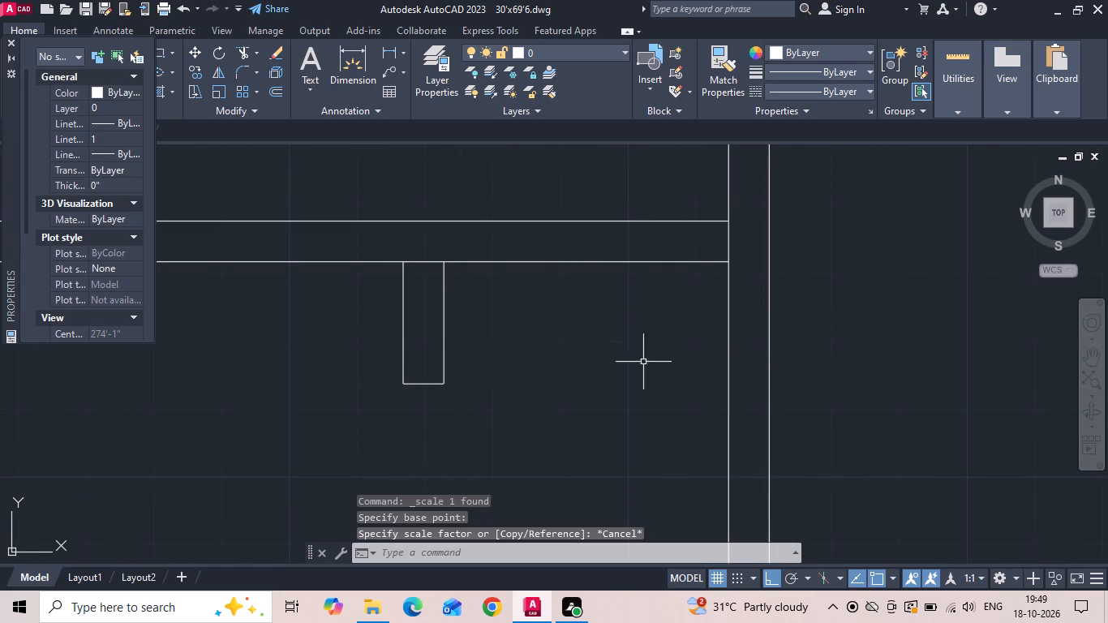
Copy the inner line of the upper-left room's right wall 3' to the left.
{"action": "left_click", "coordinate": [731, 322]}
{"action": "right_click", "coordinate": [731, 322]}
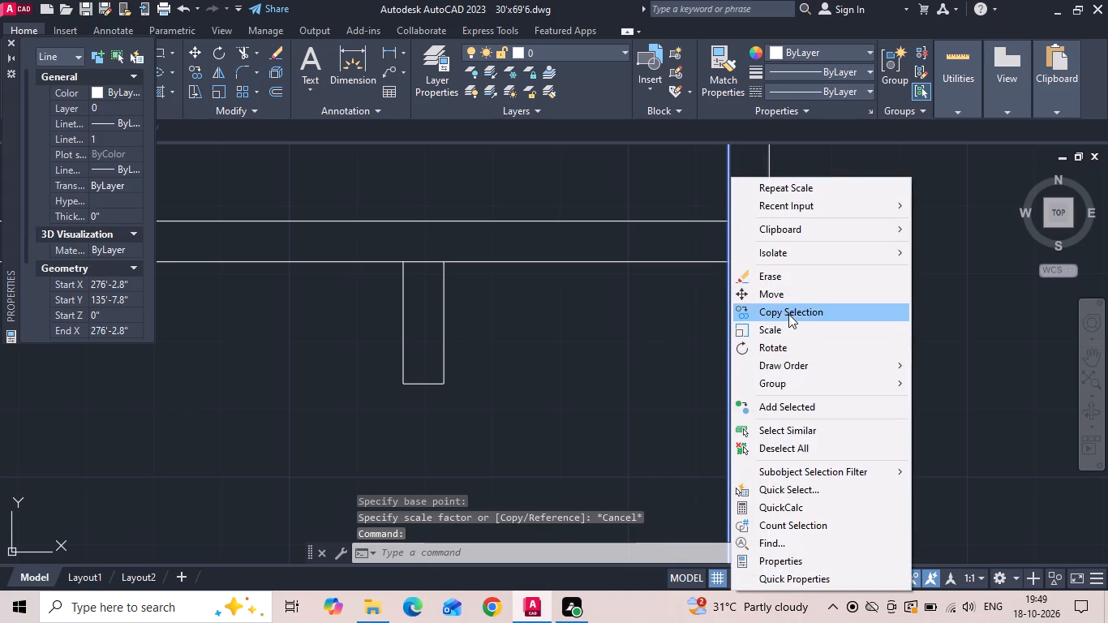
{"action": "left_click", "coordinate": [788, 314]}
{"action": "left_click_drag", "start_coordinate": [654, 367], "coordinate": [590, 366]}
{"action": "key", "text": "3"}
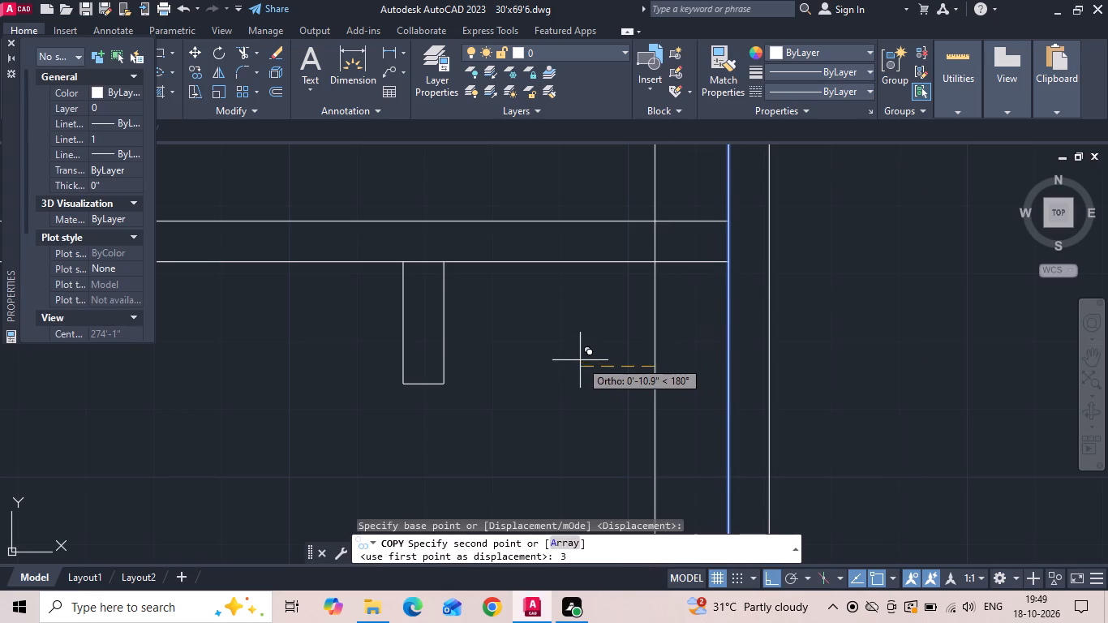
{"action": "key", "text": "apostrophe"}
{"action": "key", "text": "Return"}
{"action": "key", "text": "Escape"}
Trim the upper-left room's bottom wall back to the line copied 3' left, removing that line's surplus and the overlap above the short stub wall.
{"action": "type", "text": "tr"}
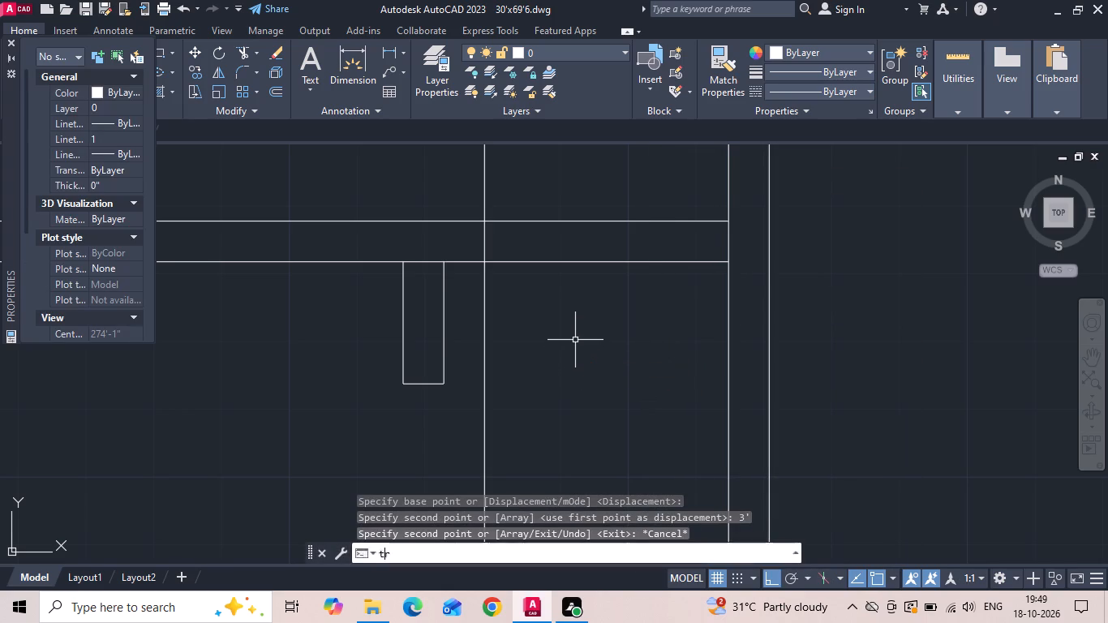
{"action": "key", "text": "space"}
{"action": "left_click_drag", "start_coordinate": [600, 185], "coordinate": [574, 367]}
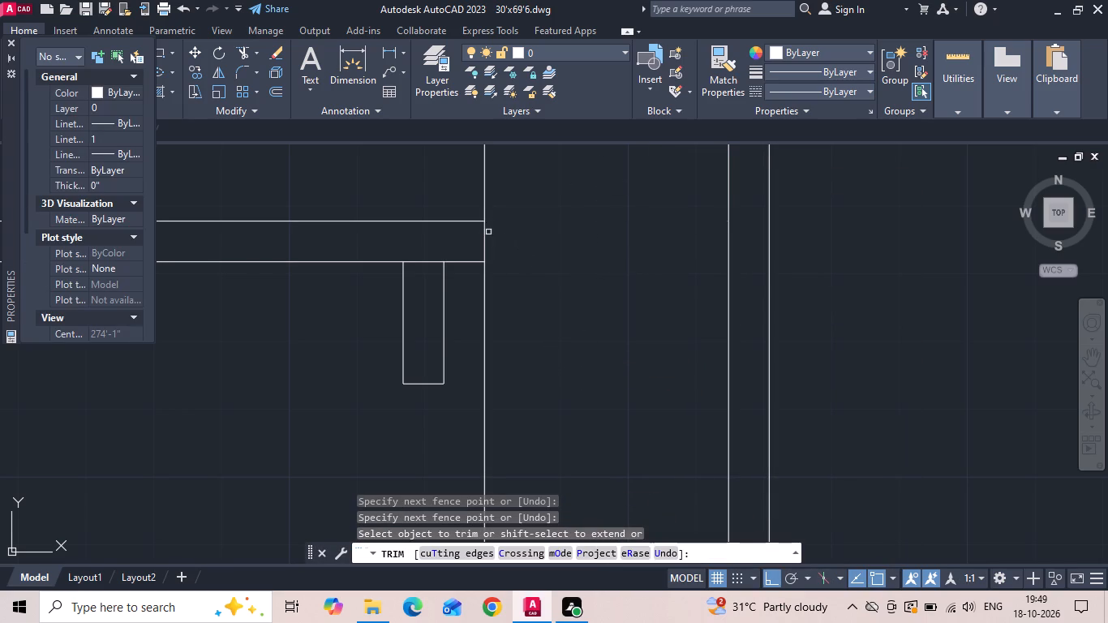
{"action": "left_click", "coordinate": [484, 211]}
{"action": "left_click", "coordinate": [486, 295]}
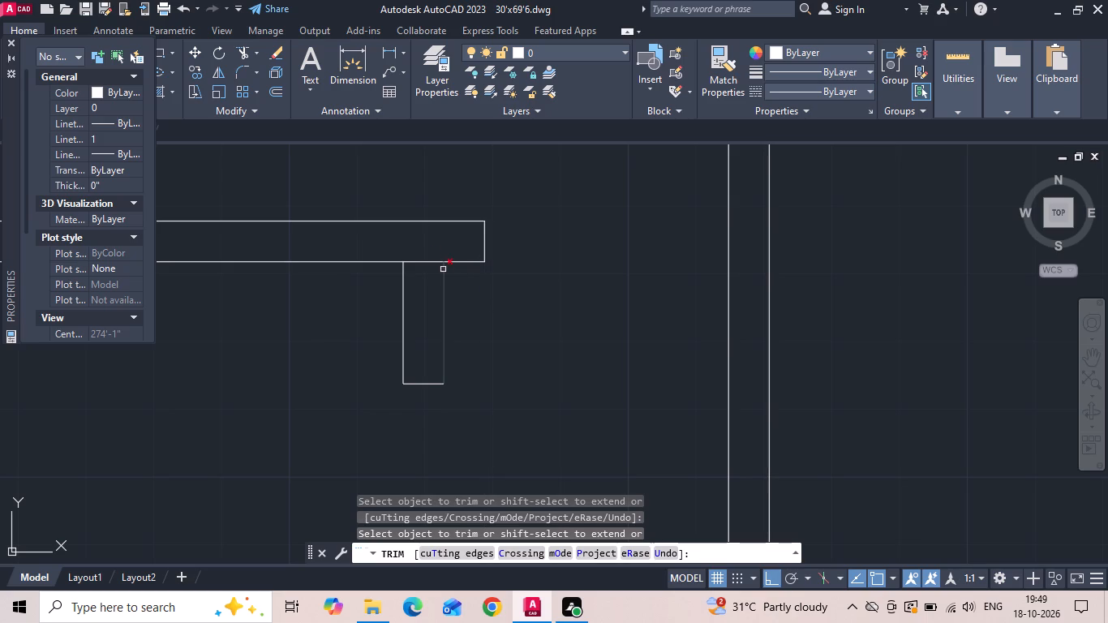
{"action": "left_click", "coordinate": [428, 262]}
Close the Properties palette and save the drawing.
{"action": "left_click", "coordinate": [12, 45]}
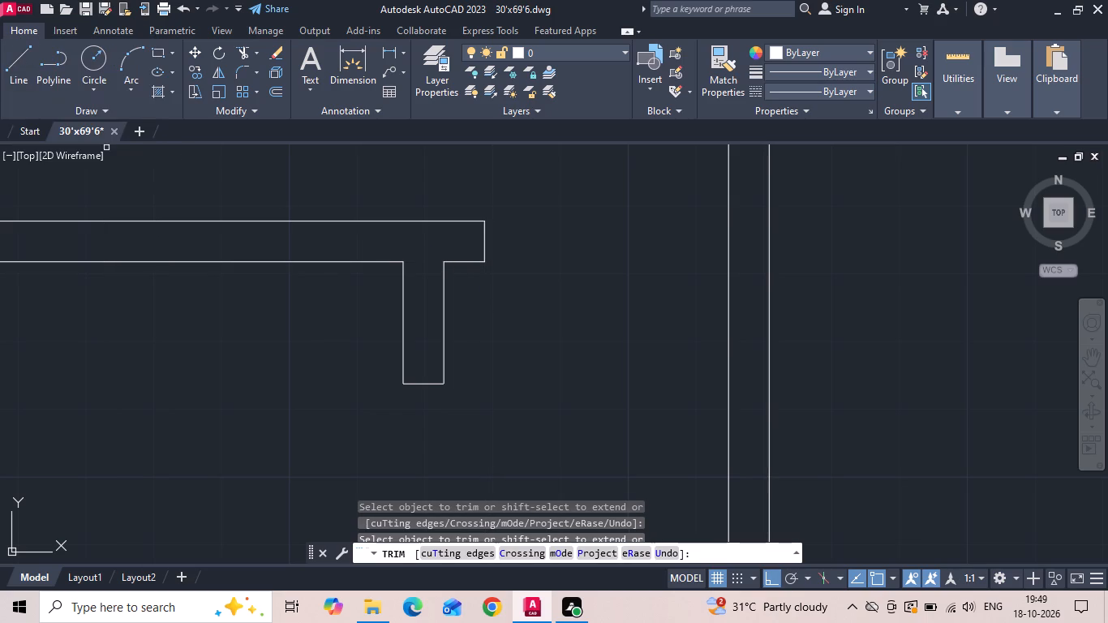
{"action": "key", "text": "ctrl+s"}
Offset the right-hand line of the balcony's right wall 3' to the right, toward the toilet below the staircase.
{"action": "scroll", "coordinate": [196, 191], "scroll_direction": "down", "scroll_amount": 2}
{"action": "scroll", "coordinate": [329, 319], "scroll_direction": "down", "scroll_amount": 3}
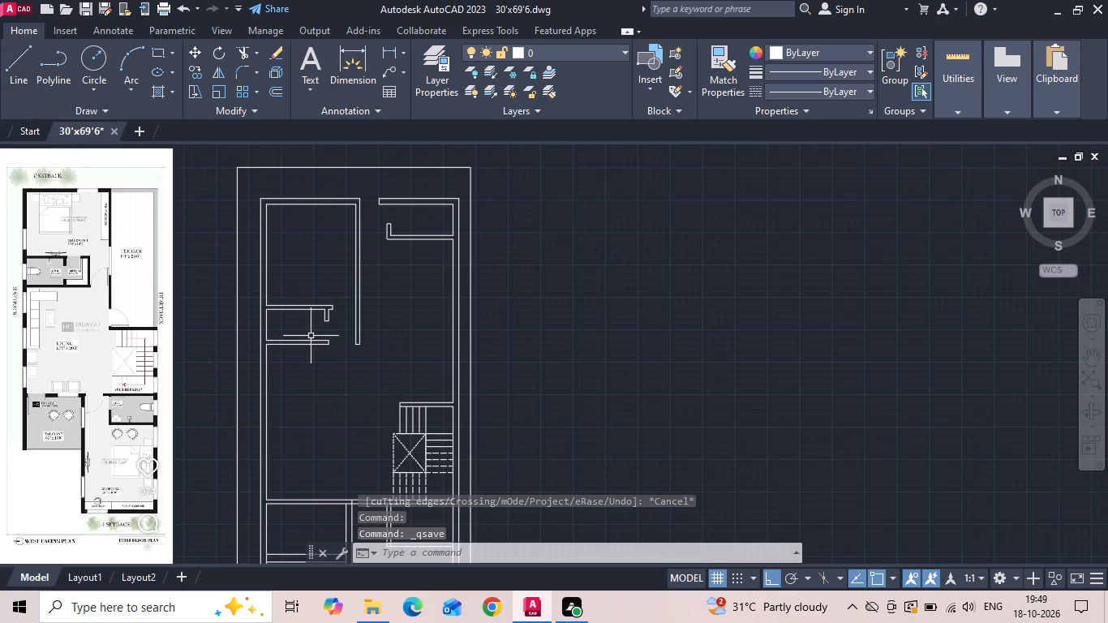
{"action": "scroll", "coordinate": [331, 354], "scroll_direction": "down", "scroll_amount": 1}
{"action": "middle_click_drag", "start_coordinate": [331, 354], "coordinate": [367, 230]}
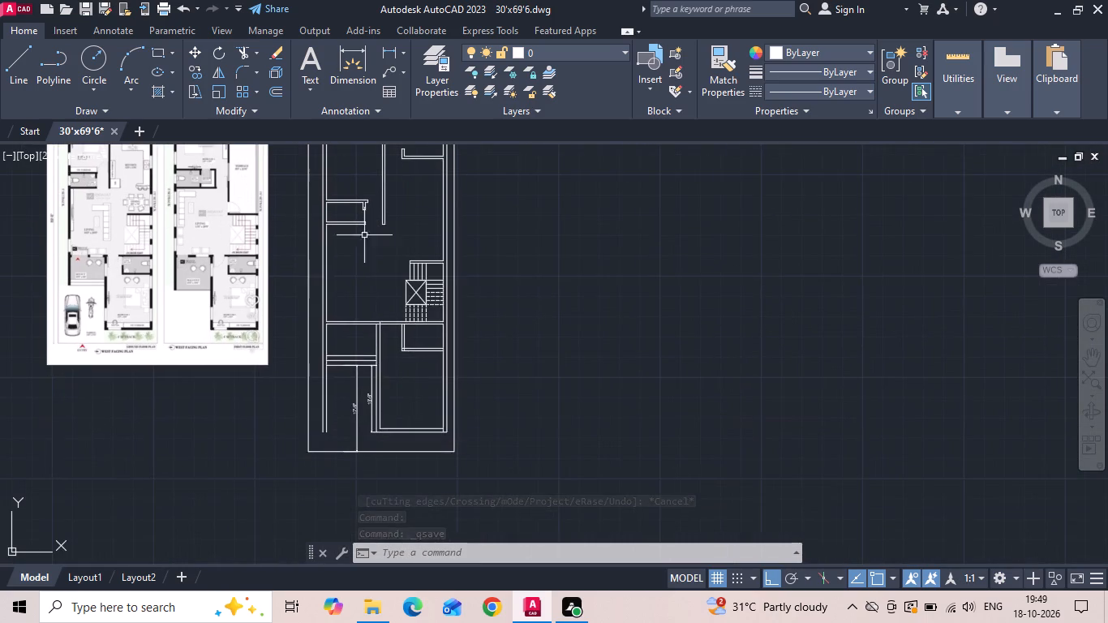
{"action": "scroll", "coordinate": [205, 264], "scroll_direction": "up", "scroll_amount": 2}
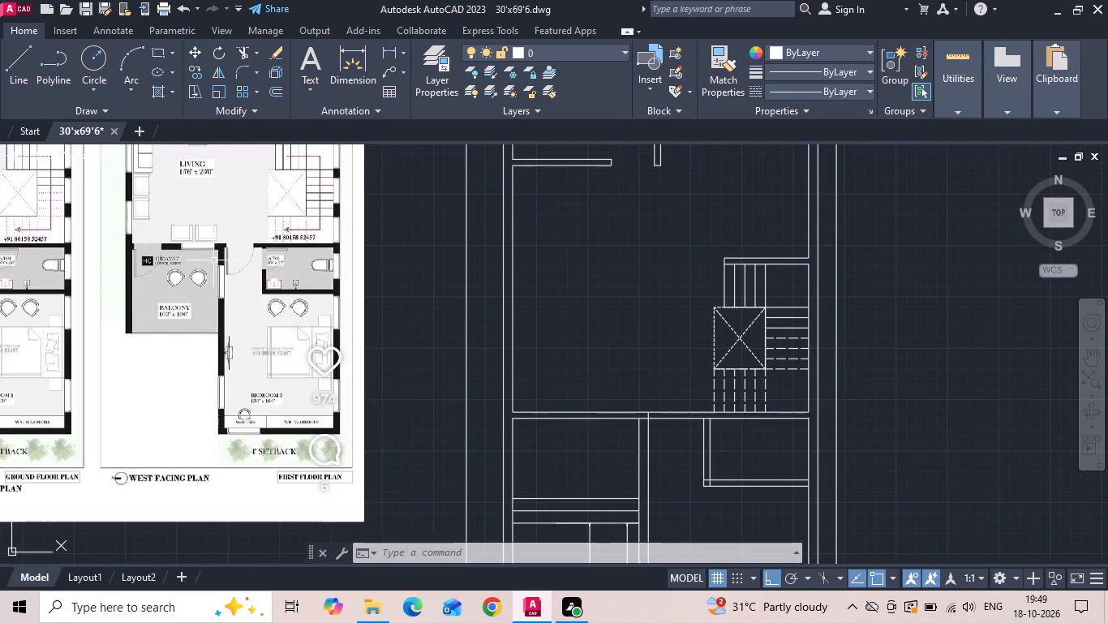
{"action": "scroll", "coordinate": [660, 478], "scroll_direction": "up", "scroll_amount": 2}
{"action": "middle_click_drag", "start_coordinate": [657, 443], "coordinate": [454, 390]}
{"action": "type", "text": "o 3'"}
{"action": "key", "text": "Return"}
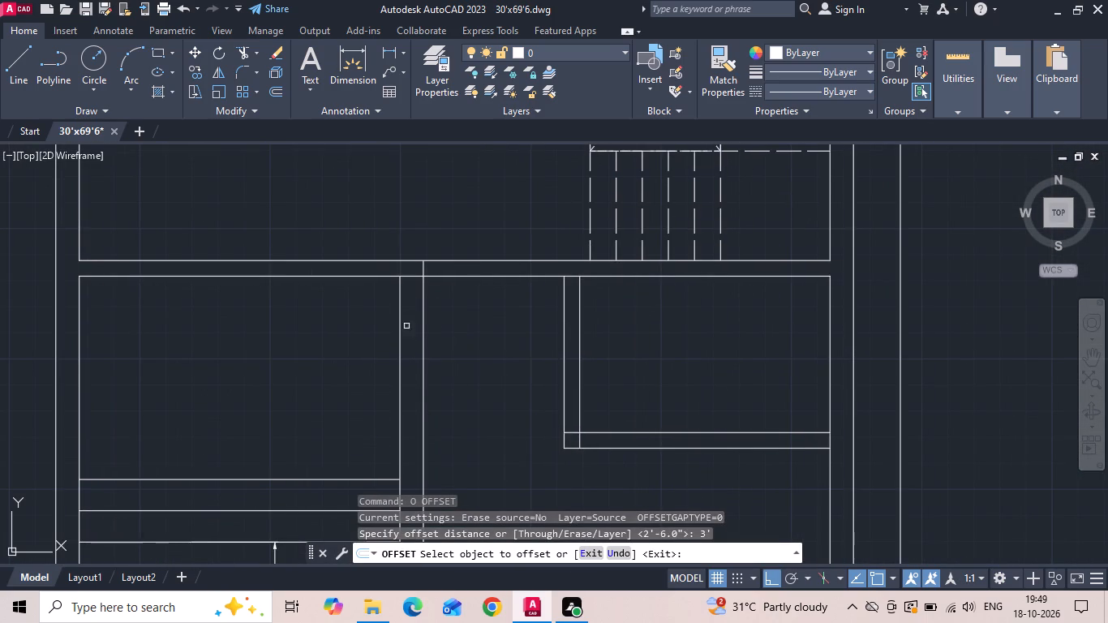
{"action": "left_click", "coordinate": [425, 324]}
{"action": "left_click", "coordinate": [505, 322]}
{"action": "key", "text": "Escape"}
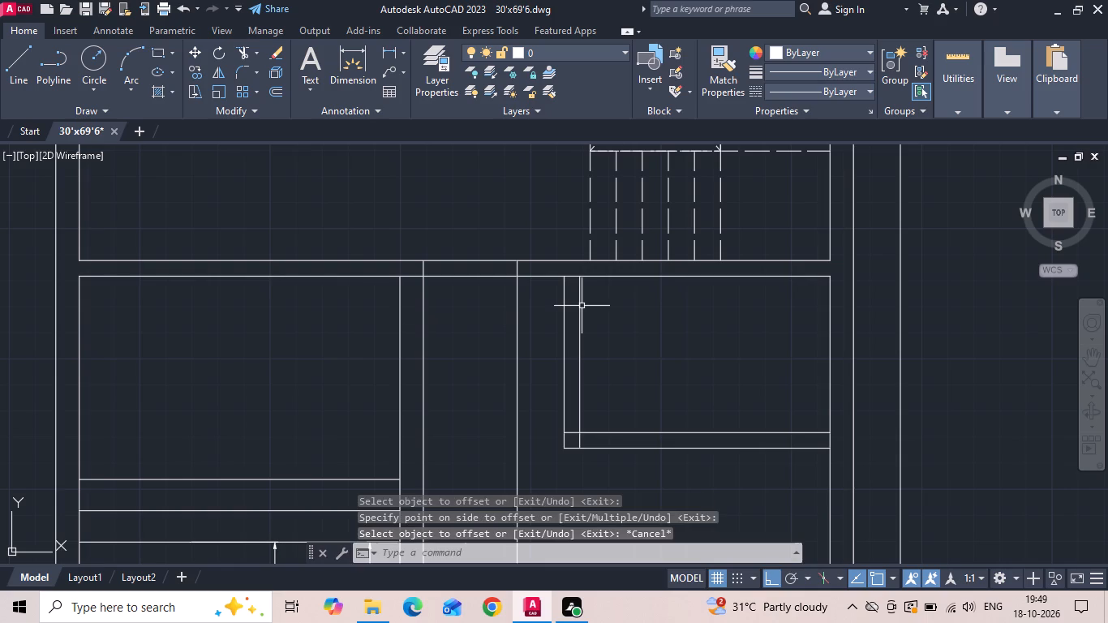
Trim the wall below the staircase between the balcony wall and the 3' offset line to form a door opening, removing that line's surplus.
{"action": "type", "text": "tr"}
{"action": "key", "text": "space"}
{"action": "left_click_drag", "start_coordinate": [466, 245], "coordinate": [531, 417]}
{"action": "key", "text": "Escape"}
Offset the lower line of the wall below the staircase 2'6 downward into the toilet.
{"action": "type", "text": "o 2'"}
{"action": "type", "text": "6"}
{"action": "key", "text": "space"}
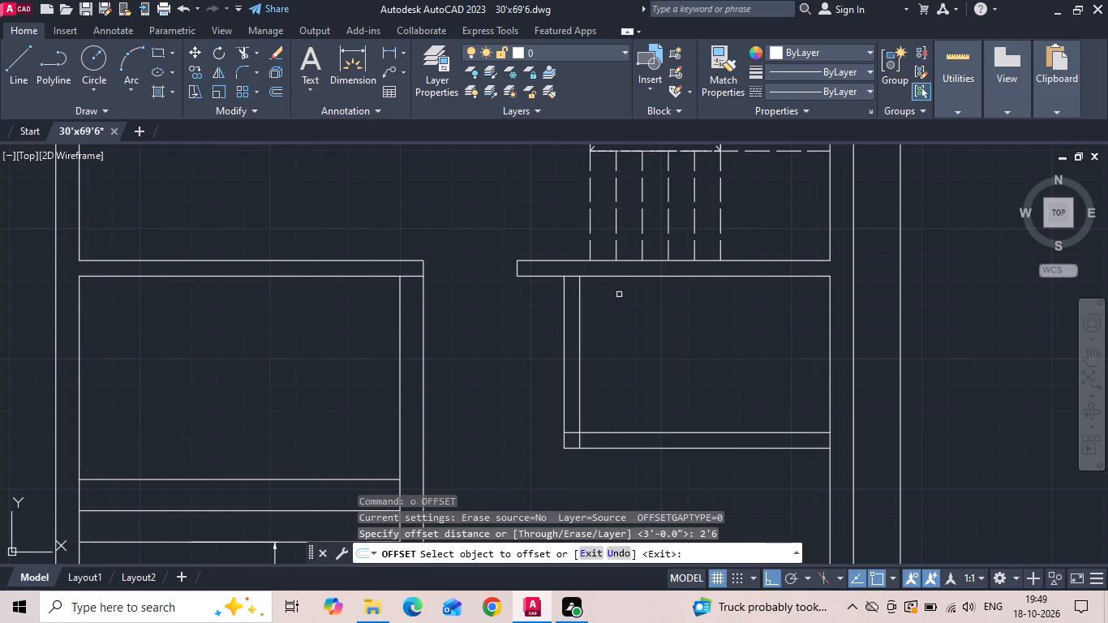
{"action": "left_click_drag", "start_coordinate": [621, 277], "coordinate": [621, 303]}
{"action": "left_click", "coordinate": [621, 346]}
{"action": "key", "text": "Escape"}
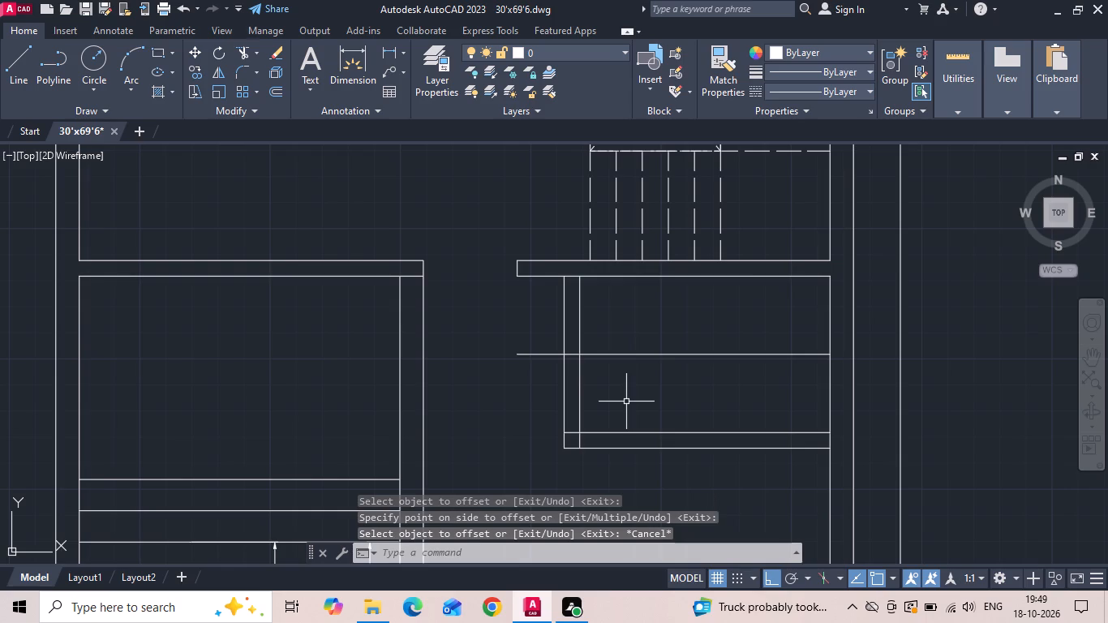
Trim the toilet's left wall above the 2'6 offset line to form a door opening, and remove the line's surplus on both sides.
{"action": "key", "text": "t"}
{"action": "key", "text": "r"}
{"action": "key", "text": "space"}
{"action": "left_click_drag", "start_coordinate": [541, 305], "coordinate": [633, 402]}
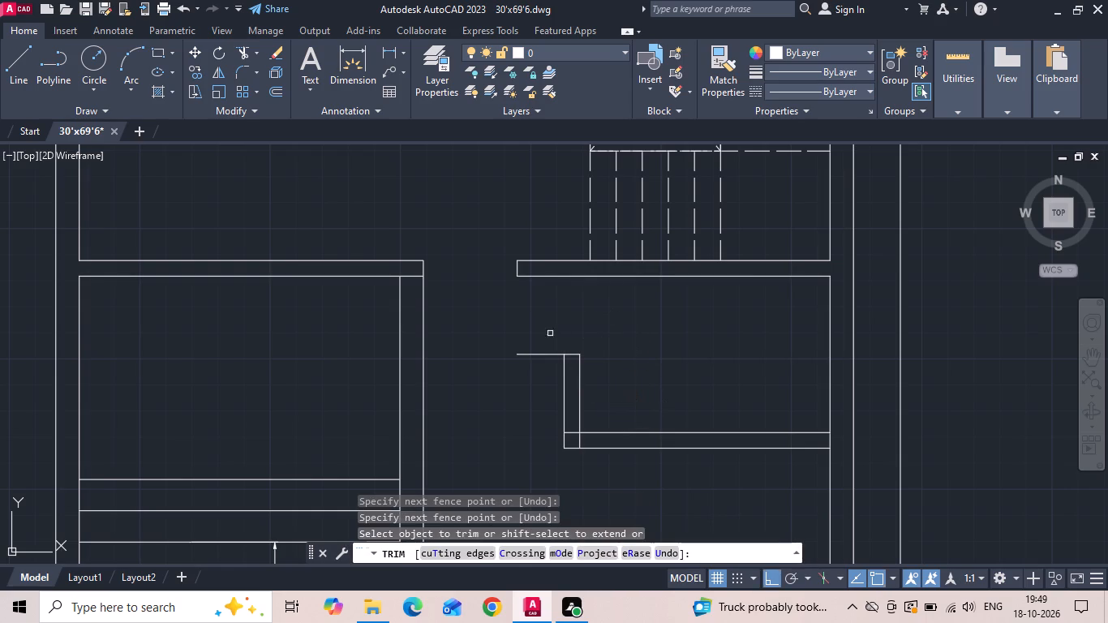
{"action": "left_click_drag", "start_coordinate": [536, 336], "coordinate": [538, 407]}
Trim the overlapping lines at the toilet's lower-left corner, its bottom wall's junction with the outer wall, and the balcony's upper-right corner.
{"action": "left_click", "coordinate": [572, 428]}
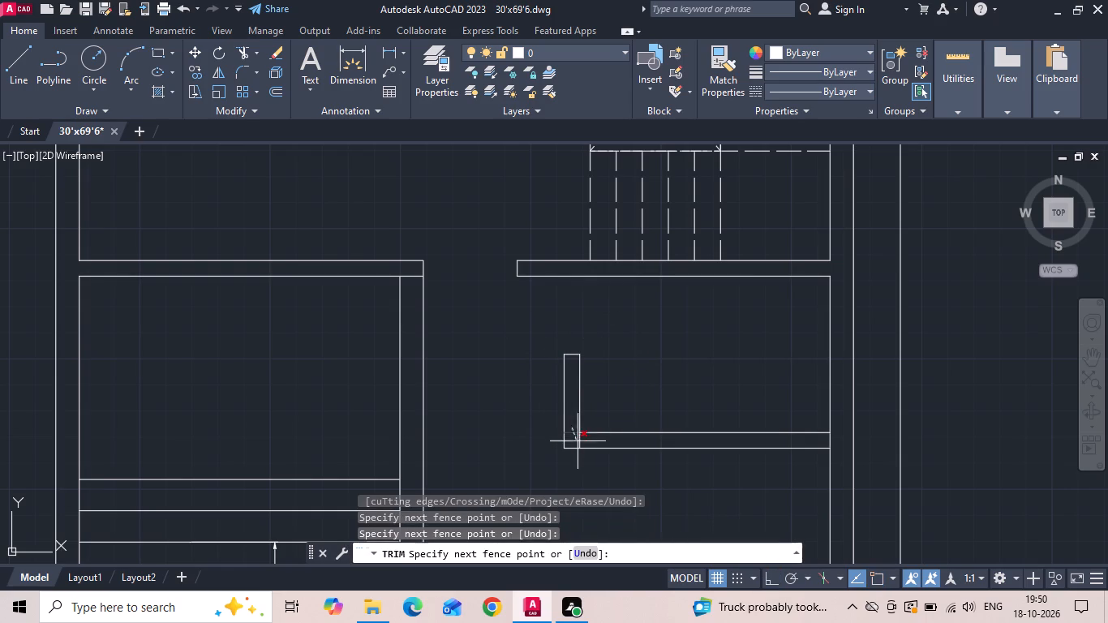
{"action": "left_click", "coordinate": [582, 445]}
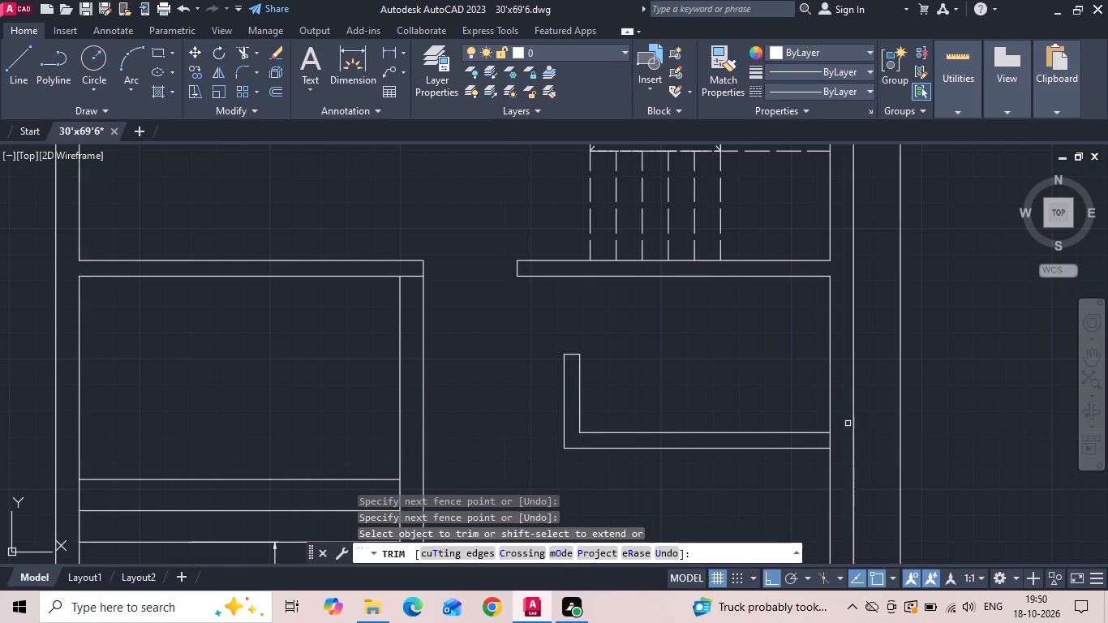
{"action": "left_click", "coordinate": [831, 439]}
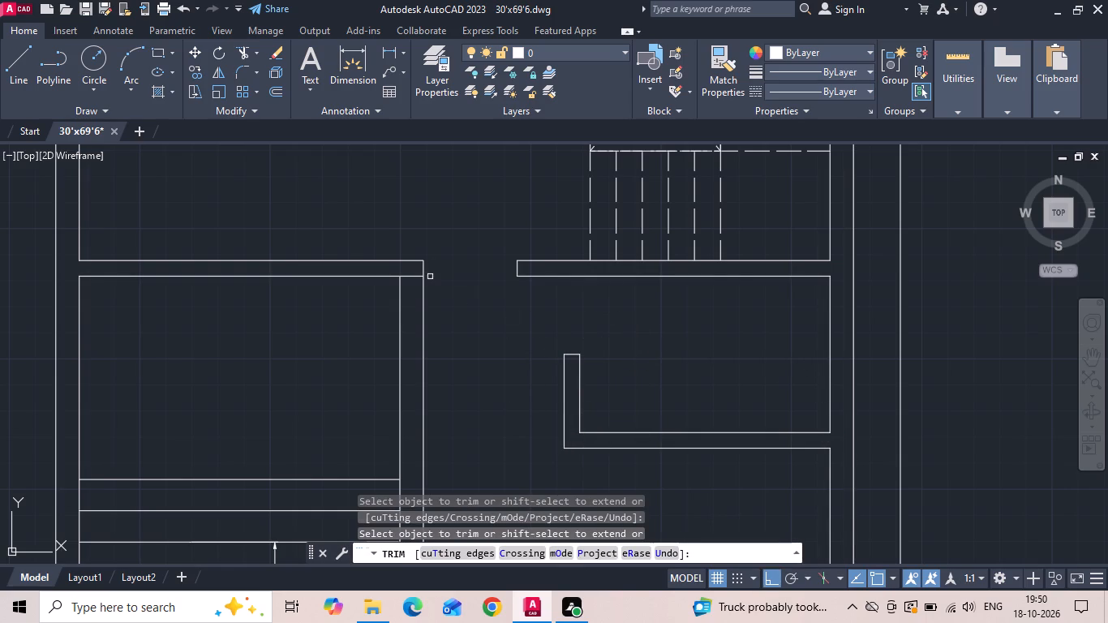
{"action": "left_click", "coordinate": [407, 277]}
{"action": "scroll", "coordinate": [513, 310], "scroll_direction": "down", "scroll_amount": 4}
{"action": "key", "text": "Escape"}
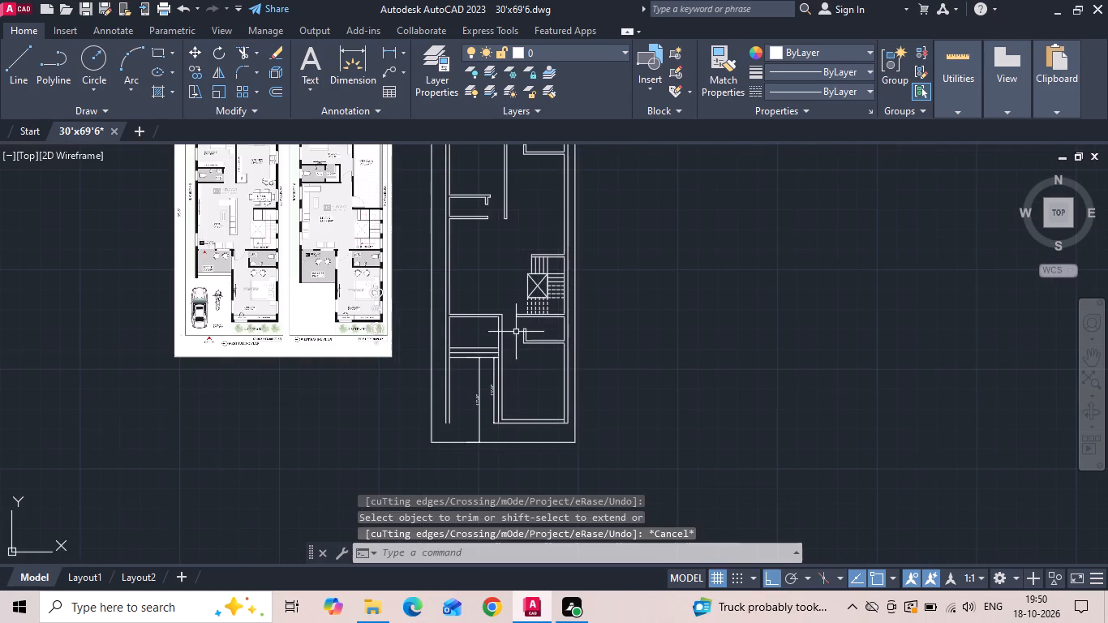
Offset the inner line of the living room's left outer wall 4' to the right.
{"action": "scroll", "coordinate": [360, 314], "scroll_direction": "up", "scroll_amount": 2}
{"action": "type", "text": "o"}
{"action": "key", "text": "space"}
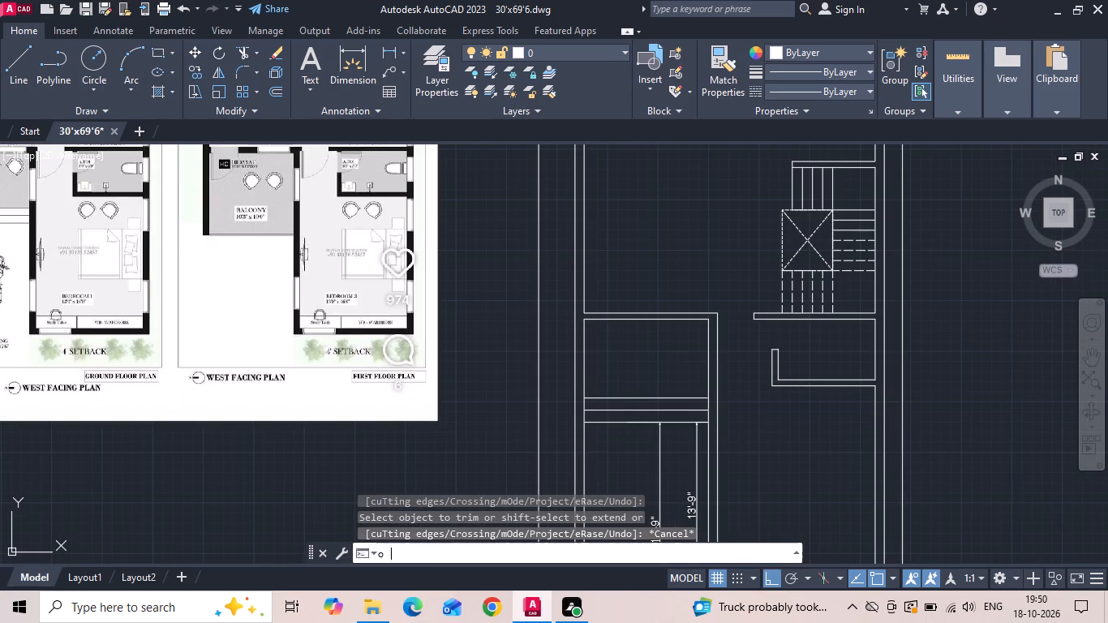
{"action": "type", "text": "4'"}
{"action": "key", "text": "Return"}
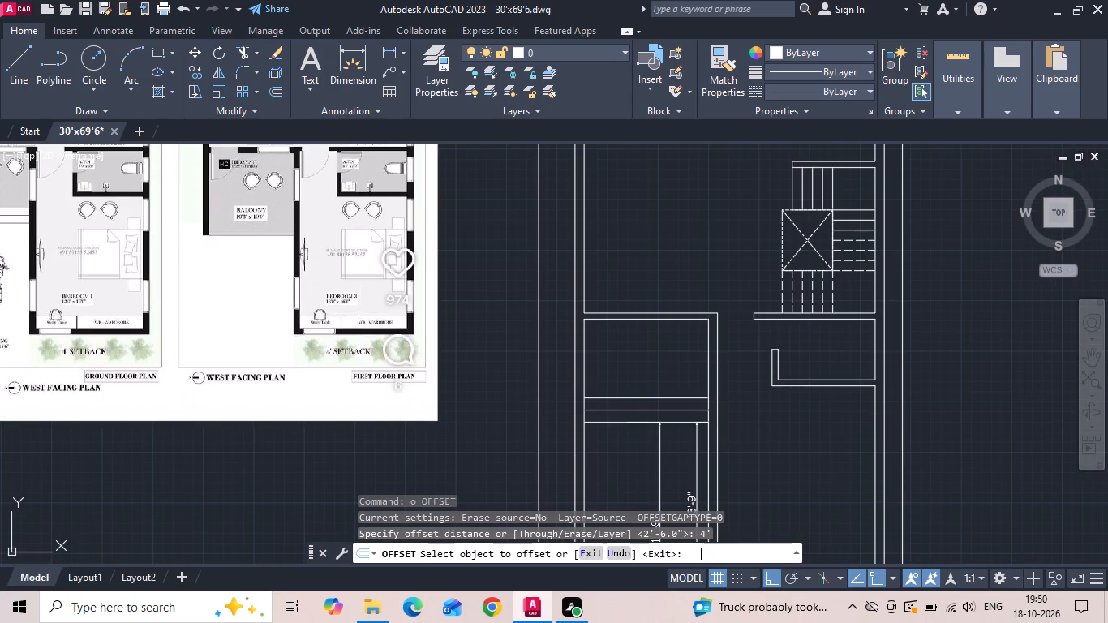
{"action": "left_click", "coordinate": [582, 285]}
{"action": "left_click", "coordinate": [622, 281]}
{"action": "key", "text": "Escape"}
Delete the balcony's left inner wall line, extend the living room's inner line down to the balcony's lowest line, and extend that line to the outer wall line.
{"action": "scroll", "coordinate": [630, 347], "scroll_direction": "up", "scroll_amount": 1}
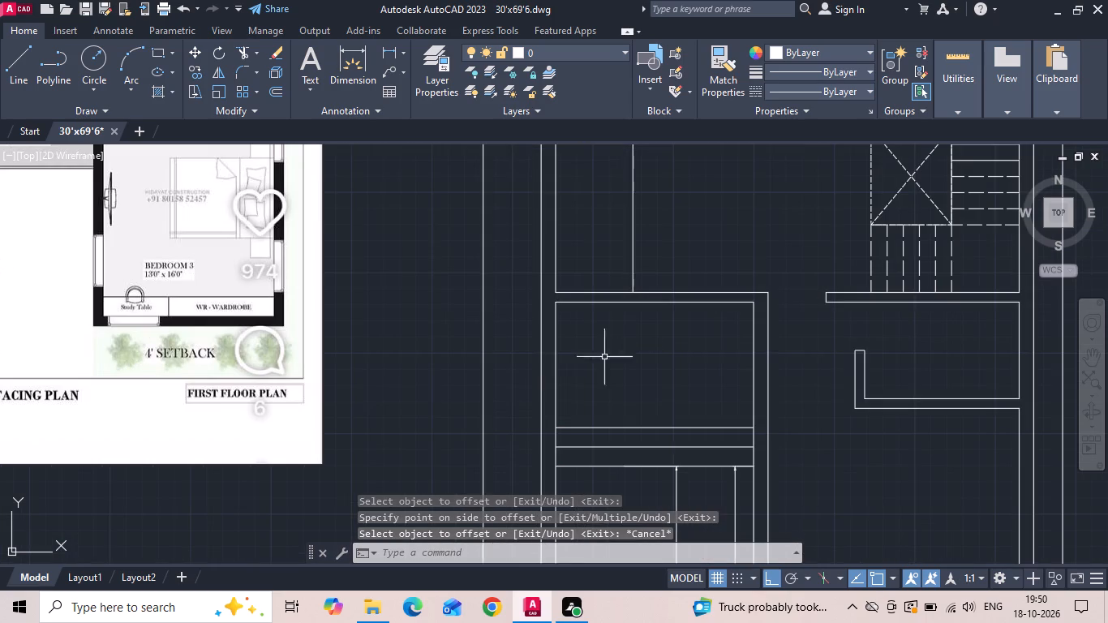
{"action": "left_click", "coordinate": [558, 400]}
{"action": "left_click", "coordinate": [553, 408]}
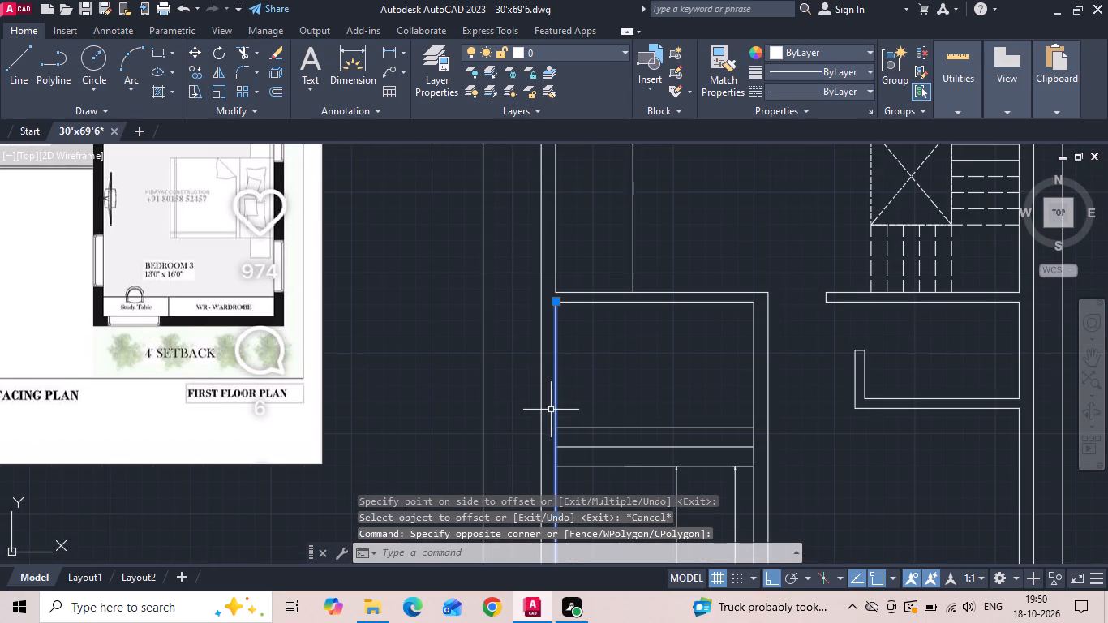
{"action": "key", "text": "Delete"}
{"action": "type", "text": "ex"}
{"action": "key", "text": "space"}
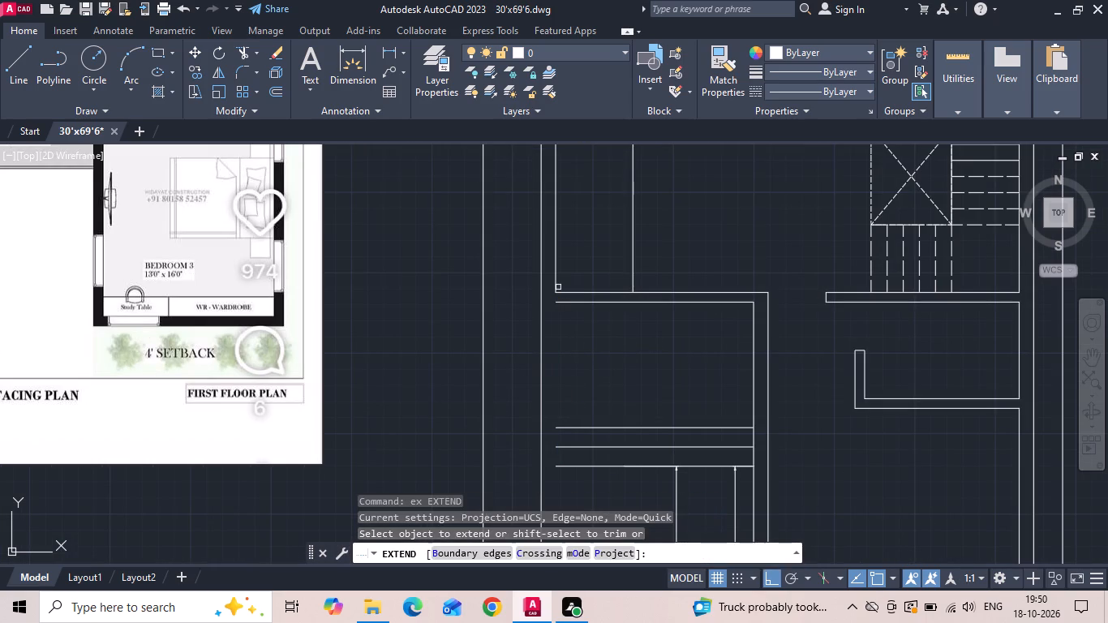
{"action": "left_click", "coordinate": [558, 274]}
{"action": "left_click", "coordinate": [549, 283]}
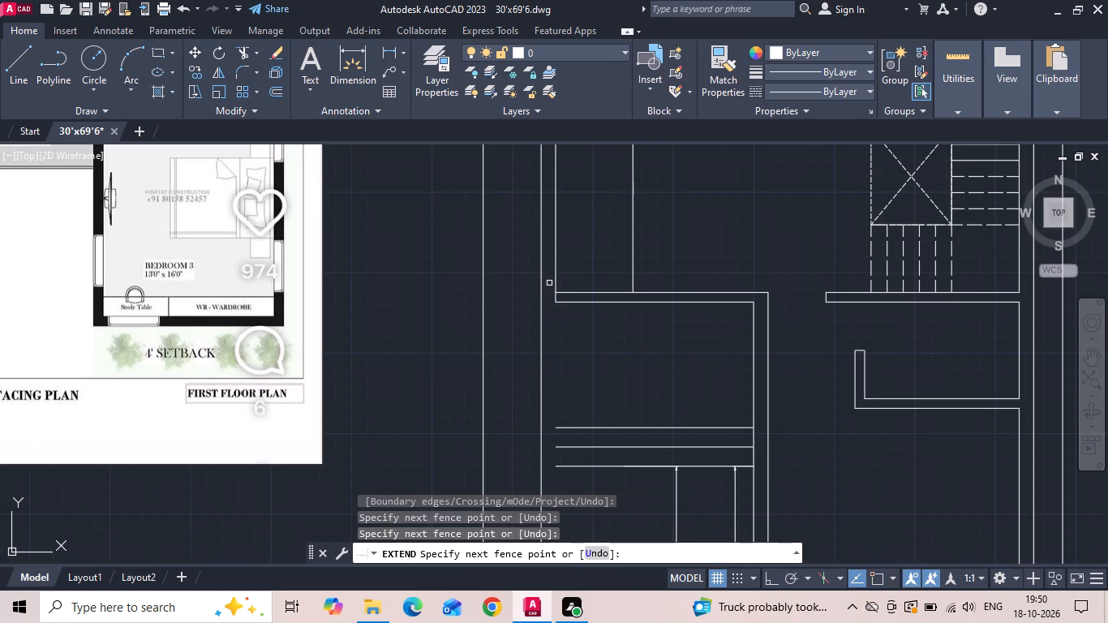
{"action": "left_click", "coordinate": [555, 265]}
{"action": "left_click", "coordinate": [555, 371]}
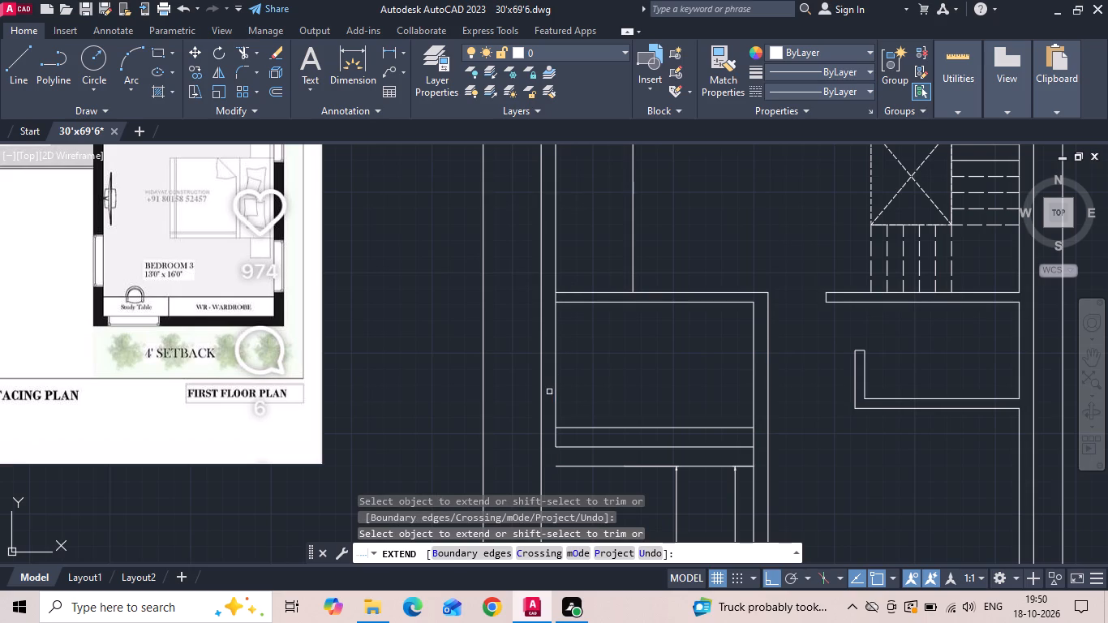
{"action": "left_click", "coordinate": [552, 402]}
{"action": "left_click", "coordinate": [565, 414]}
{"action": "left_click", "coordinate": [569, 466]}
{"action": "key", "text": "Escape"}
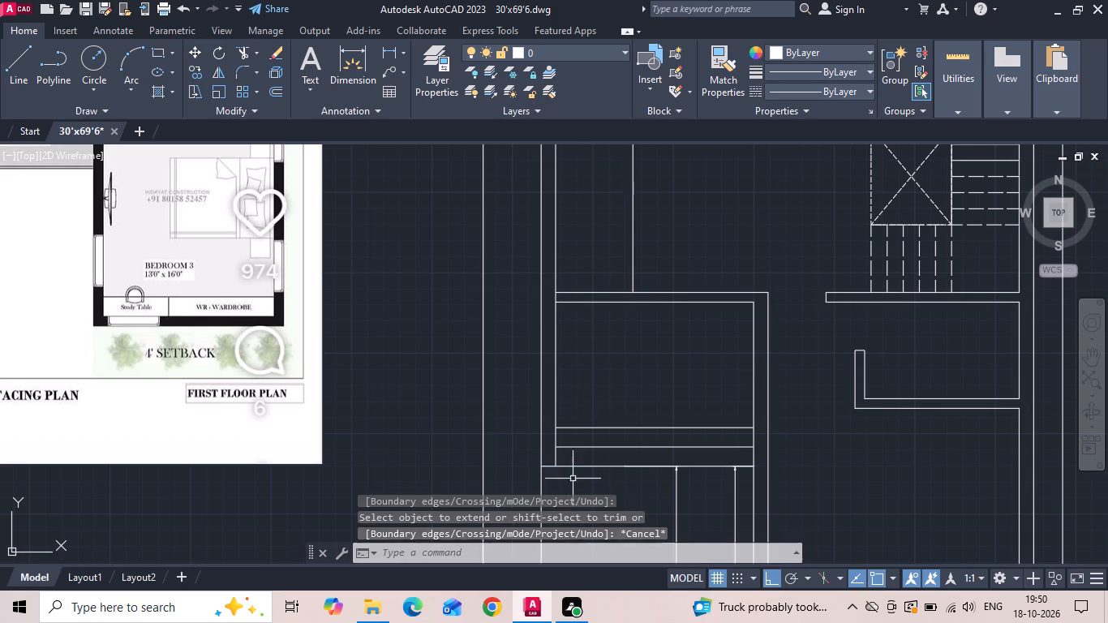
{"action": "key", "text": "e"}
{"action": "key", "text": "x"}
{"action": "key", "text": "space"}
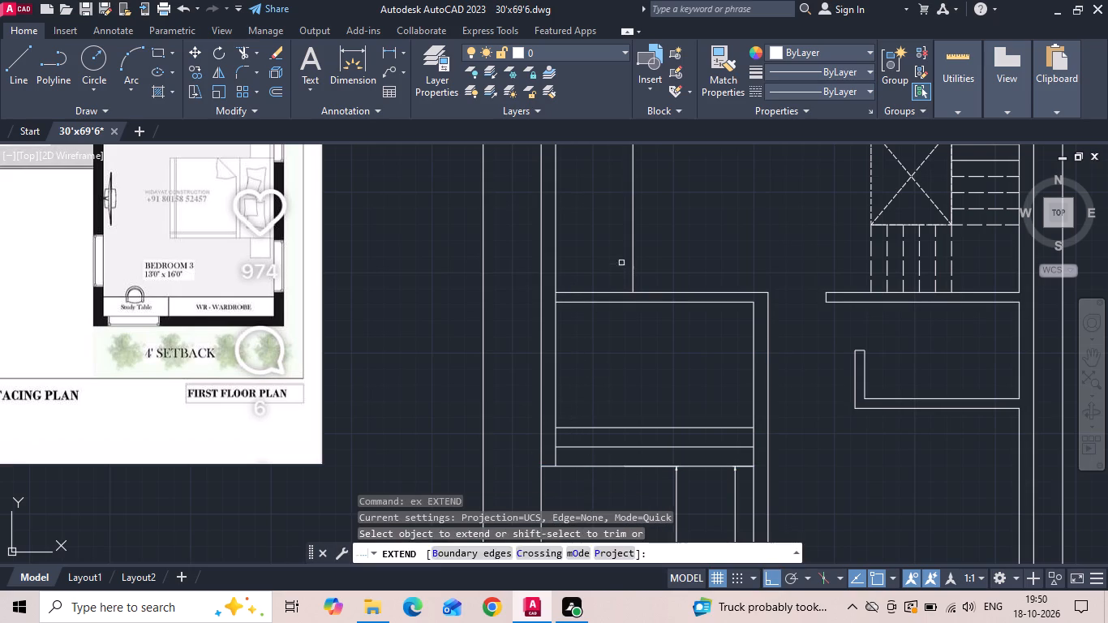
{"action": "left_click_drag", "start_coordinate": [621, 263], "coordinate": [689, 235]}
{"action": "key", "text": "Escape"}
Trim the wall between living room and balcony from the left outer wall to the 4' offset line, remove that line's surplus, and save.
{"action": "type", "text": "tr"}
{"action": "key", "text": "space"}
{"action": "left_click_drag", "start_coordinate": [649, 256], "coordinate": [586, 352]}
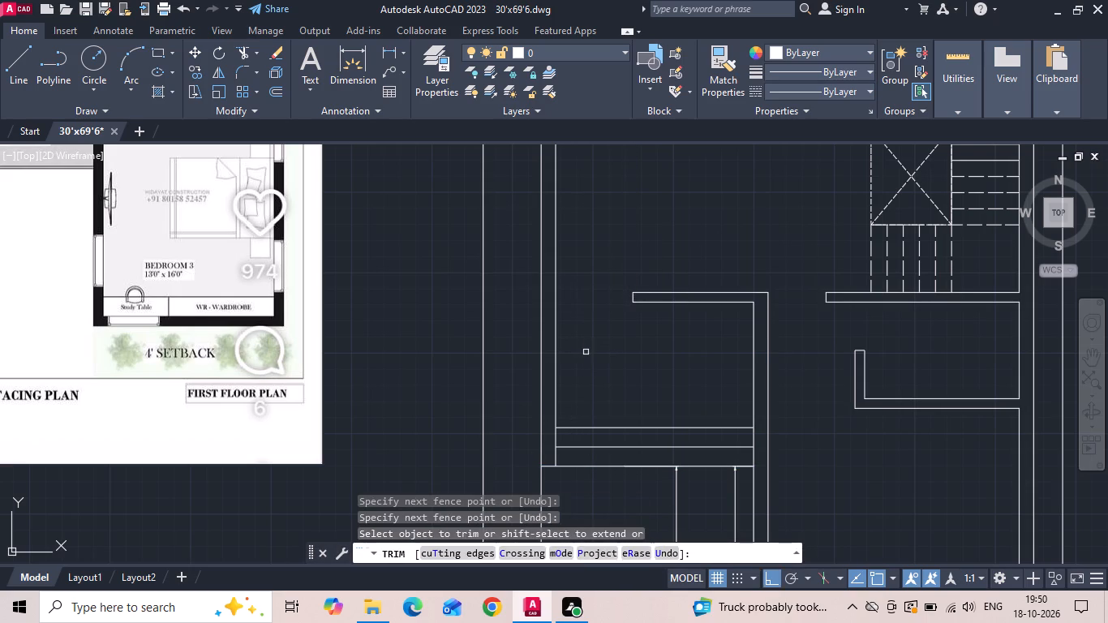
{"action": "key", "text": "ctrl+s"}
{"action": "key", "text": "ctrl+s"}
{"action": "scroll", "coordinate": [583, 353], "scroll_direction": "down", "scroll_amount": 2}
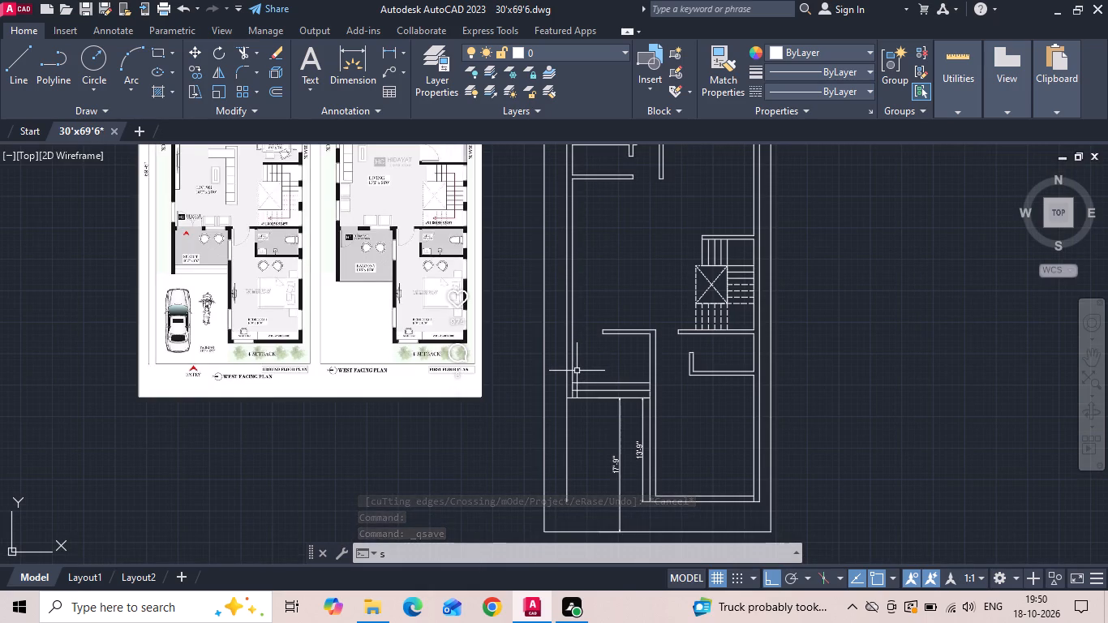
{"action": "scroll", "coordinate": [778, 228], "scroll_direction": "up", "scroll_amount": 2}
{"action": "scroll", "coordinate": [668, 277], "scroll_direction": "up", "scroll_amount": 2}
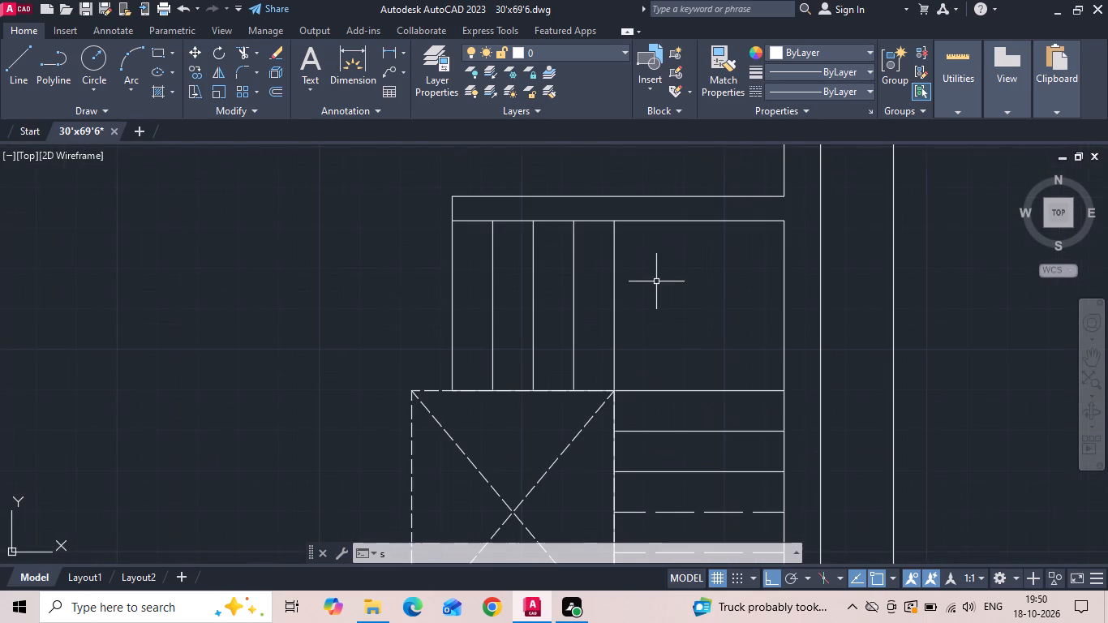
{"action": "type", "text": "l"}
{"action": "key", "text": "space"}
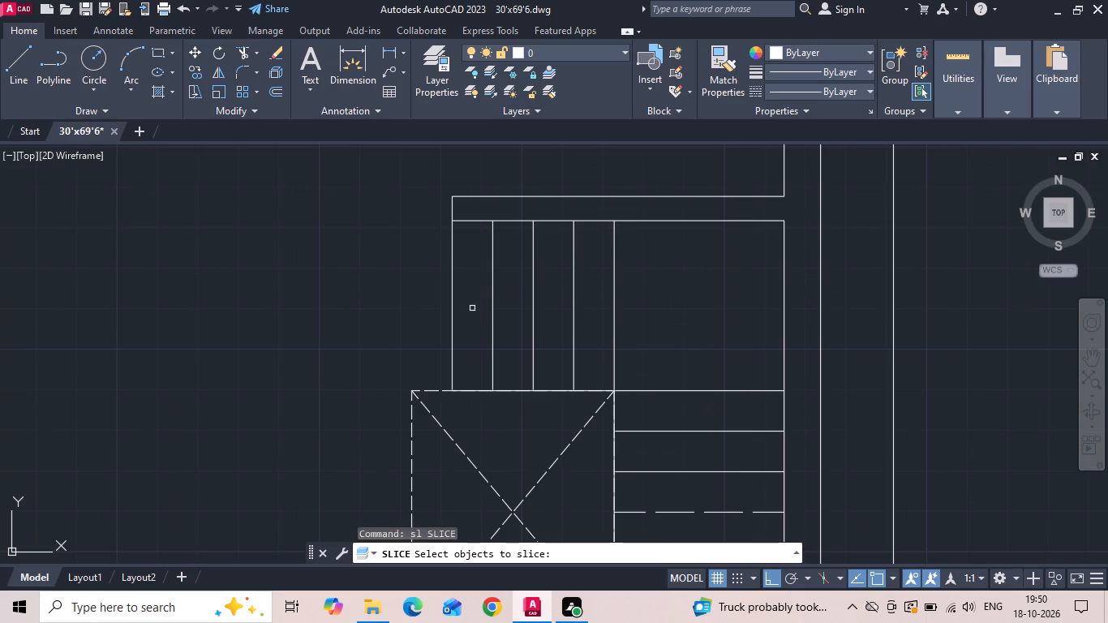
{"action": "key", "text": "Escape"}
Draw a horizontal line about 4' long from the upper stair flight's second tread line, at mid-height, rightward onto the corner landing.
{"action": "key", "text": "l"}
{"action": "key", "text": "space"}
{"action": "left_click_drag", "start_coordinate": [497, 302], "coordinate": [551, 303]}
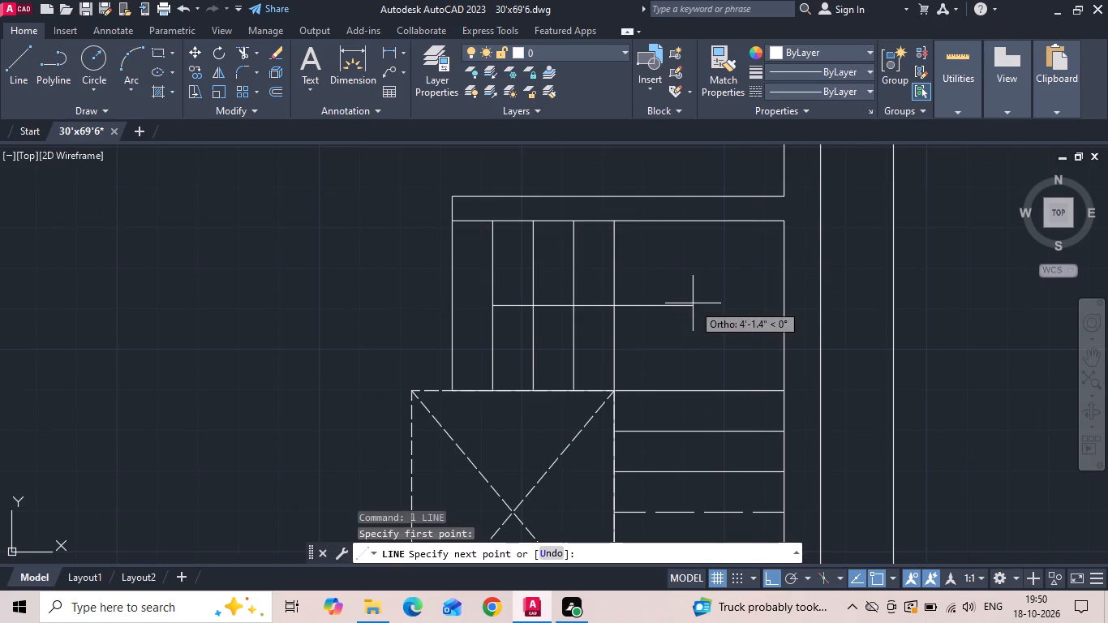
{"action": "left_click", "coordinate": [683, 298]}
{"action": "key", "text": "Escape"}
Draw a vertical line about 4'11" long from the middle of the right stair flight's second tread line down past its last dashed tread.
{"action": "middle_click_drag", "start_coordinate": [680, 277], "coordinate": [650, 170]}
{"action": "key", "text": "l"}
{"action": "key", "text": "space"}
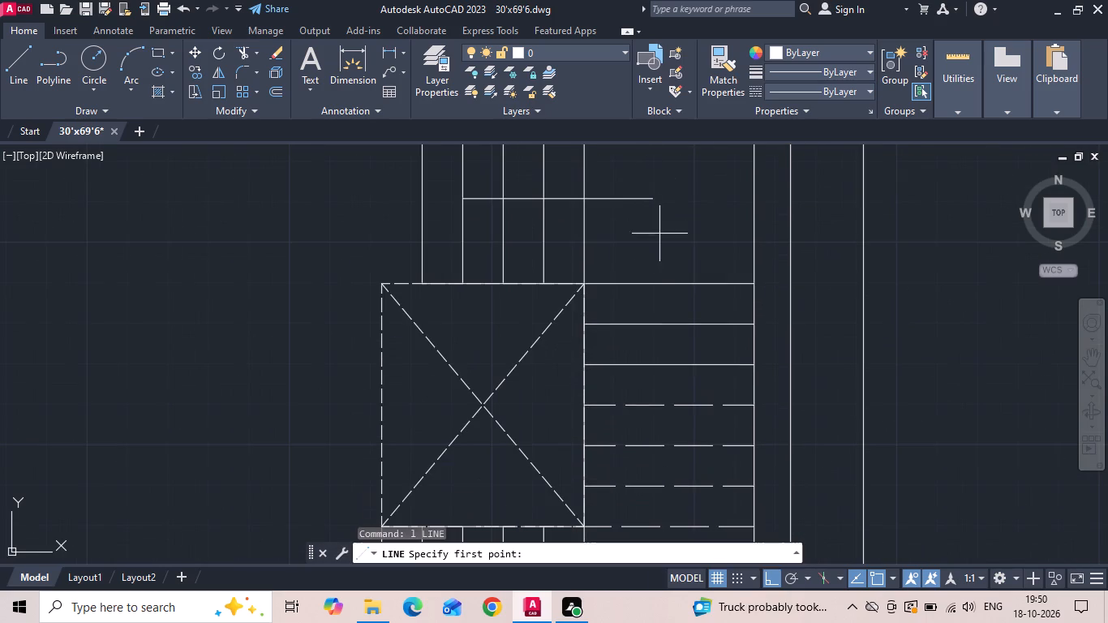
{"action": "left_click", "coordinate": [667, 321]}
{"action": "middle_click_drag", "start_coordinate": [660, 427], "coordinate": [669, 205]}
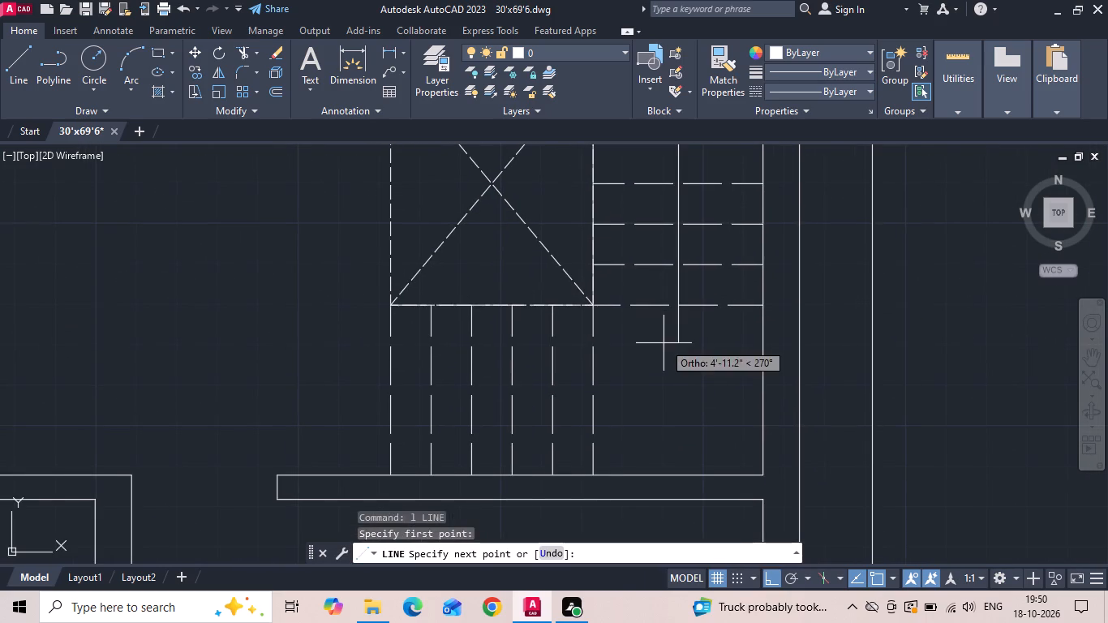
{"action": "left_click", "coordinate": [664, 343]}
{"action": "key", "text": "Escape"}
Draw a horizontal line from the middle of the lower flight's rightmost dashed tread line leftward, ending just short of the leftmost tread line.
{"action": "key", "text": "l"}
{"action": "key", "text": "space"}
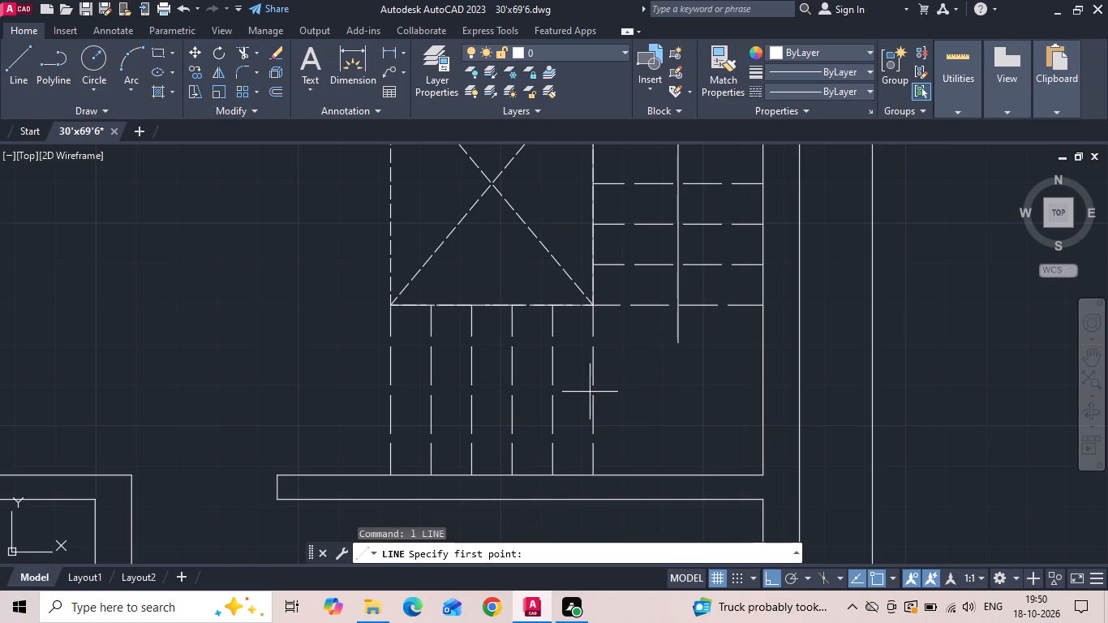
{"action": "left_click_drag", "start_coordinate": [592, 393], "coordinate": [580, 392]}
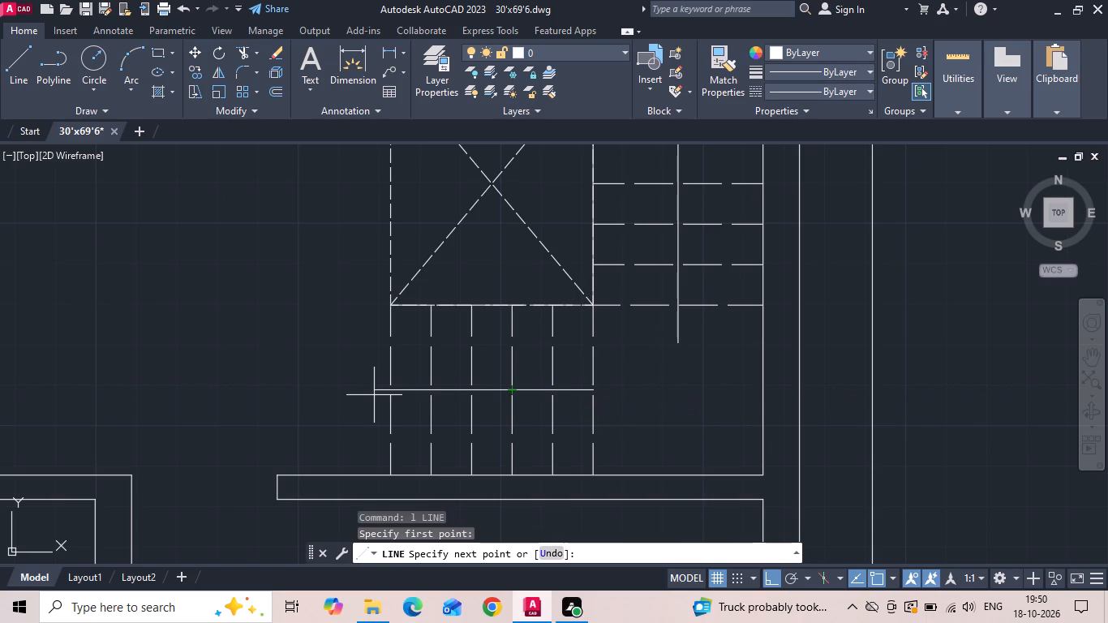
{"action": "scroll", "coordinate": [397, 390], "scroll_direction": "up", "scroll_amount": 2}
{"action": "left_click", "coordinate": [397, 390]}
{"action": "key", "text": "Escape"}
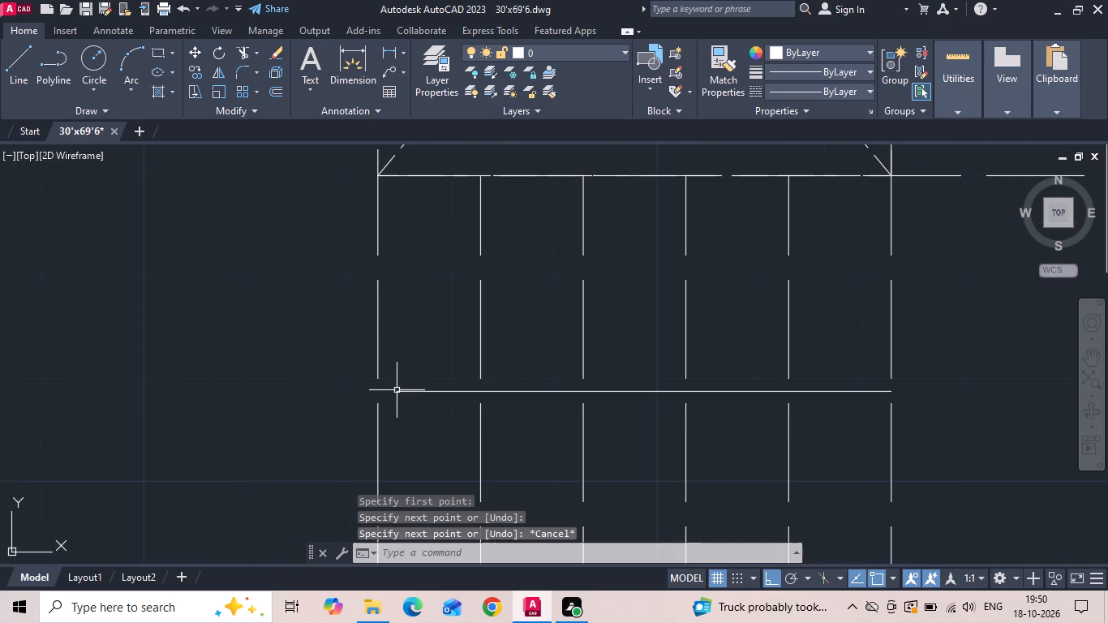
Fillet the stair direction lines with zero radius so the lower, vertical and upper lines meet at both landing corners.
{"action": "key", "text": "g"}
{"action": "key", "text": "Escape"}
{"action": "type", "text": "f"}
{"action": "key", "text": "space"}
{"action": "scroll", "coordinate": [397, 389], "scroll_direction": "down", "scroll_amount": 1}
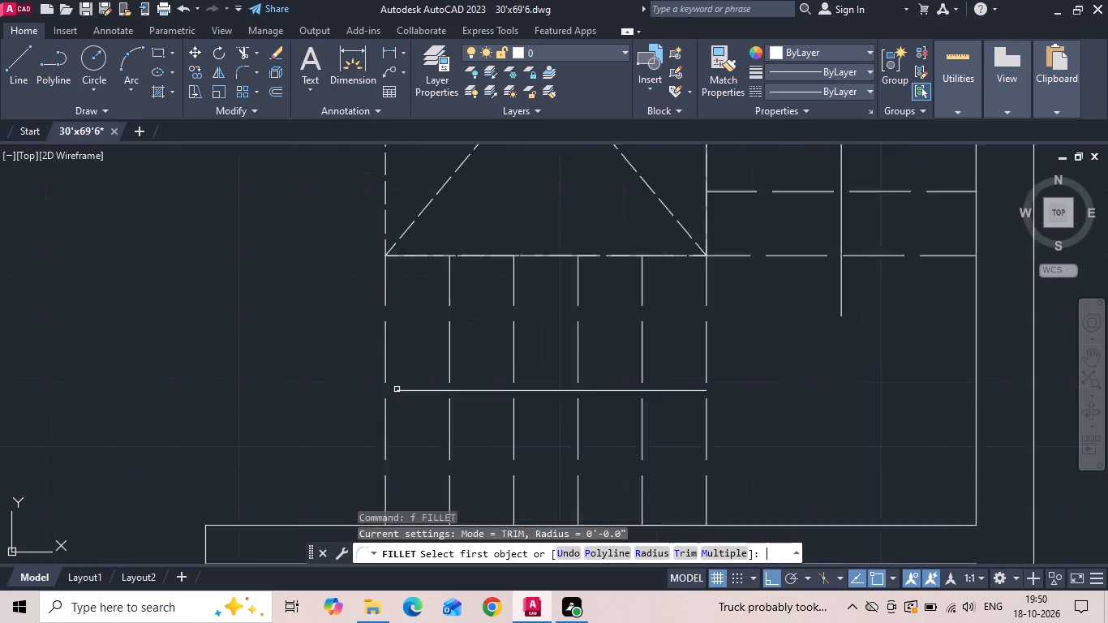
{"action": "scroll", "coordinate": [397, 389], "scroll_direction": "down", "scroll_amount": 1}
{"action": "left_click", "coordinate": [675, 335]}
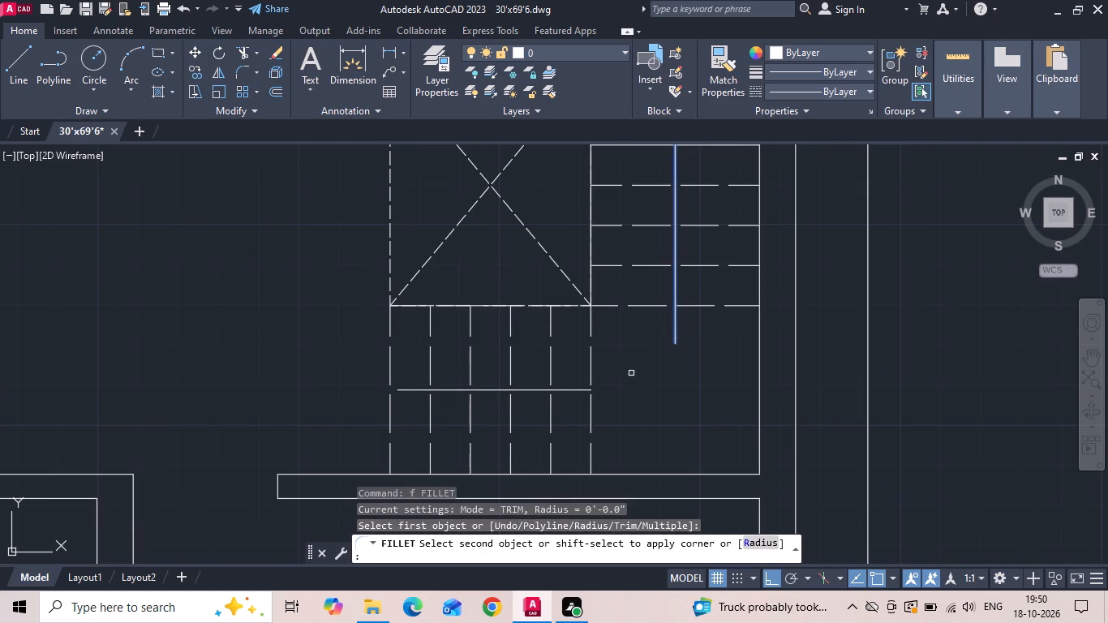
{"action": "left_click", "coordinate": [571, 388]}
{"action": "scroll", "coordinate": [572, 426], "scroll_direction": "down", "scroll_amount": 2}
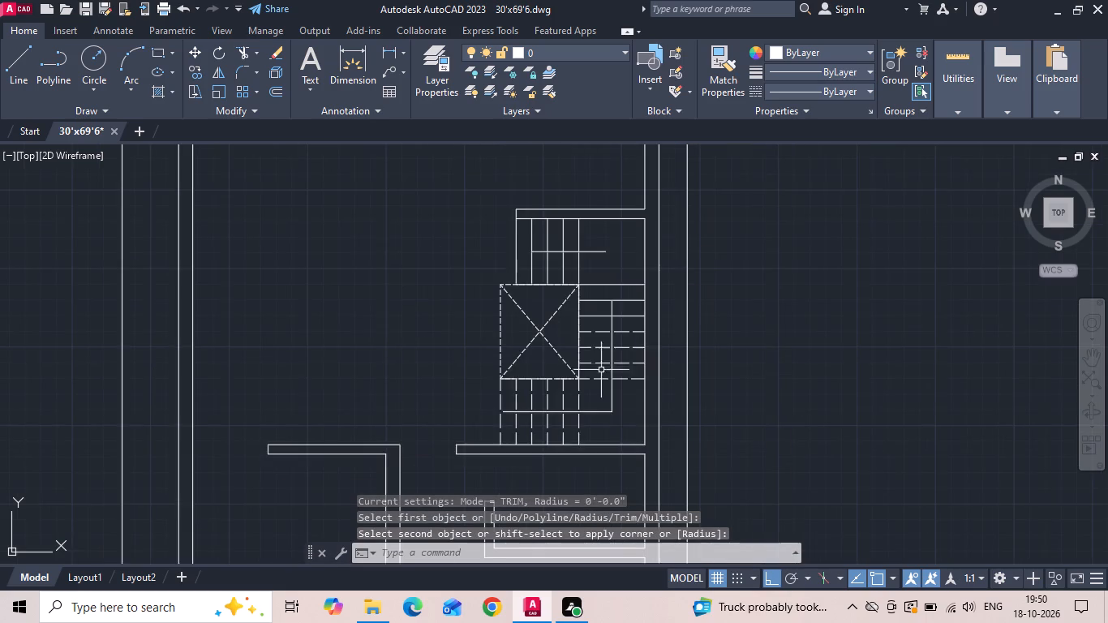
{"action": "scroll", "coordinate": [625, 273], "scroll_direction": "up", "scroll_amount": 2}
{"action": "key", "text": "space"}
{"action": "left_click", "coordinate": [574, 221]}
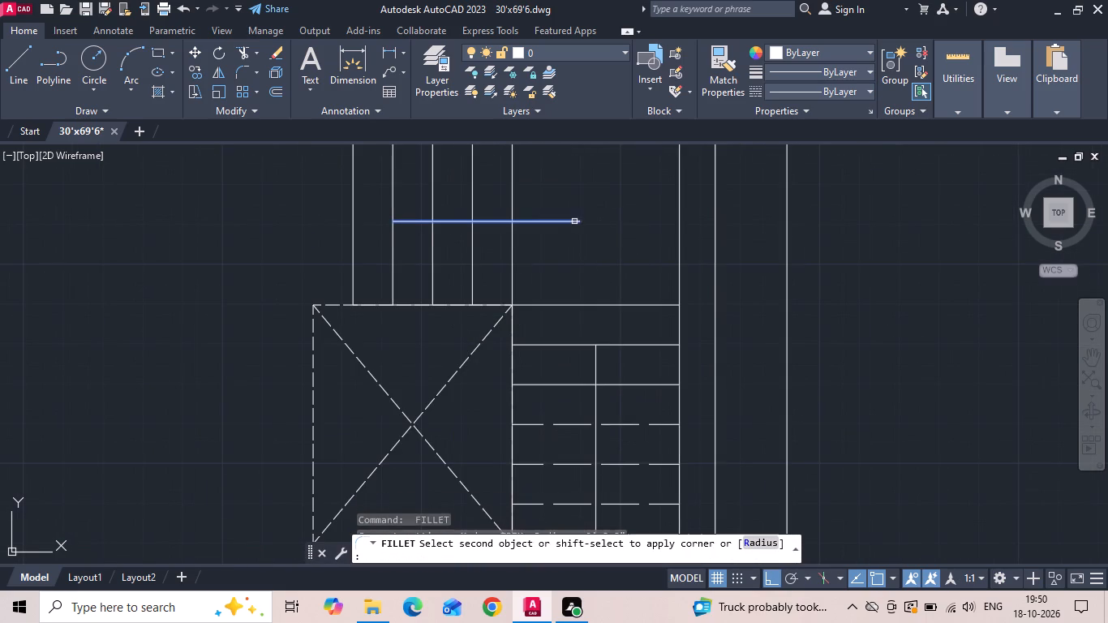
{"action": "left_click", "coordinate": [595, 359]}
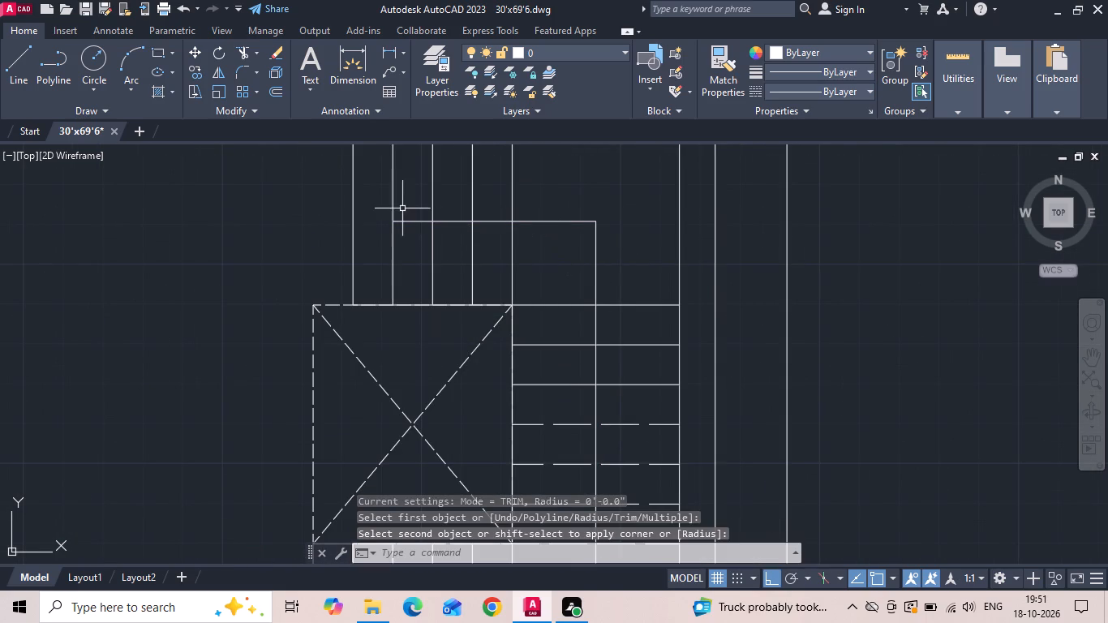
Stretch the free end of the upper flight's direction line about 1'-2" outward, just past the first tread line.
{"action": "scroll", "coordinate": [401, 208], "scroll_direction": "up", "scroll_amount": 2}
{"action": "left_click_drag", "start_coordinate": [423, 237], "coordinate": [421, 255]}
{"action": "left_click", "coordinate": [417, 264]}
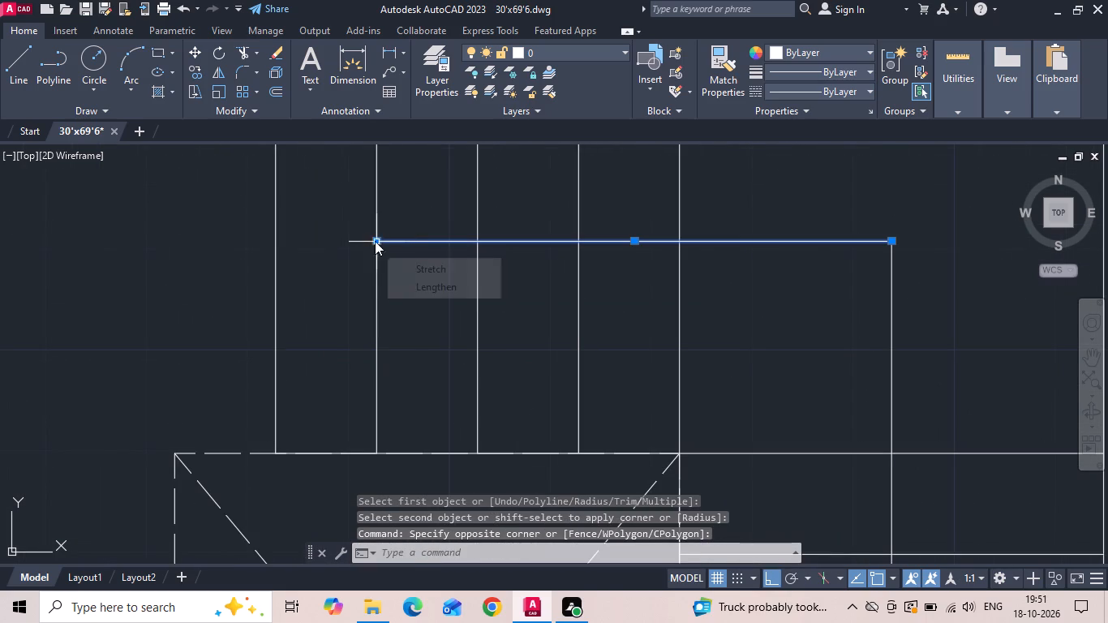
{"action": "left_click", "coordinate": [375, 241]}
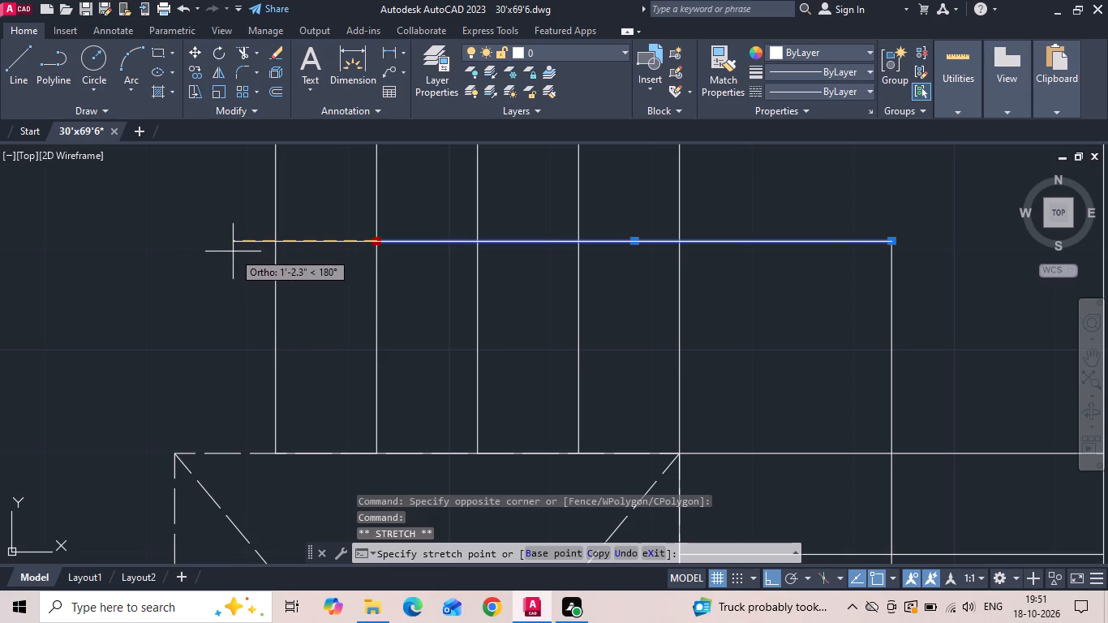
{"action": "left_click", "coordinate": [241, 248]}
{"action": "scroll", "coordinate": [347, 189], "scroll_direction": "down", "scroll_amount": 3}
{"action": "key", "text": "Escape"}
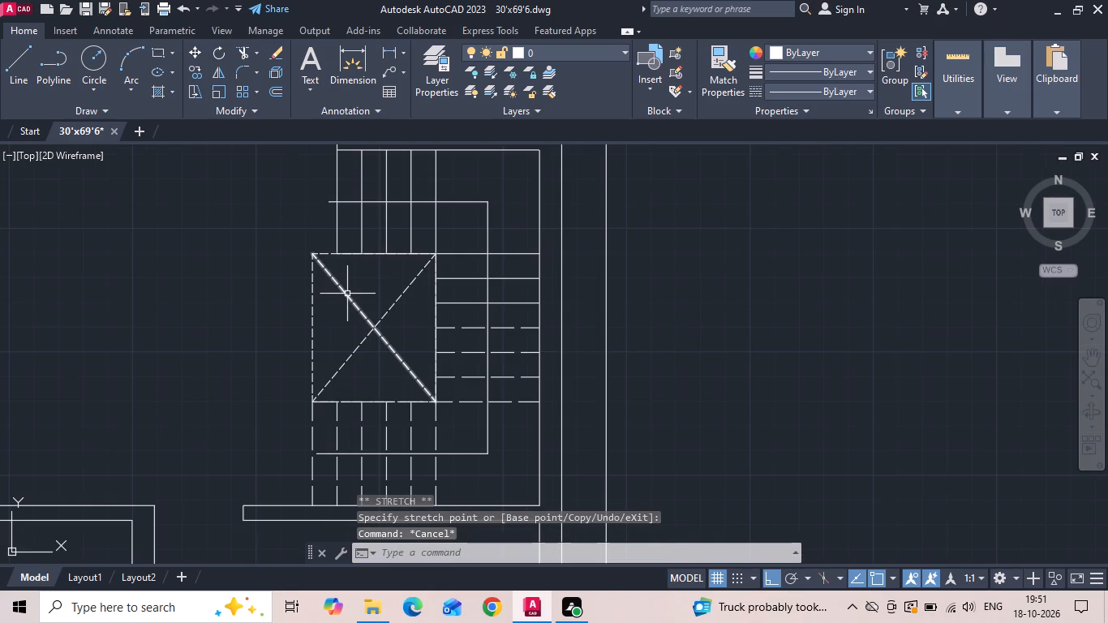
Draw a three-sided inscribed polygon centred on the lower direction line's free end, radius about 4.6", pointing left.
{"action": "type", "text": "po"}
{"action": "type", "text": "l"}
{"action": "key", "text": "space"}
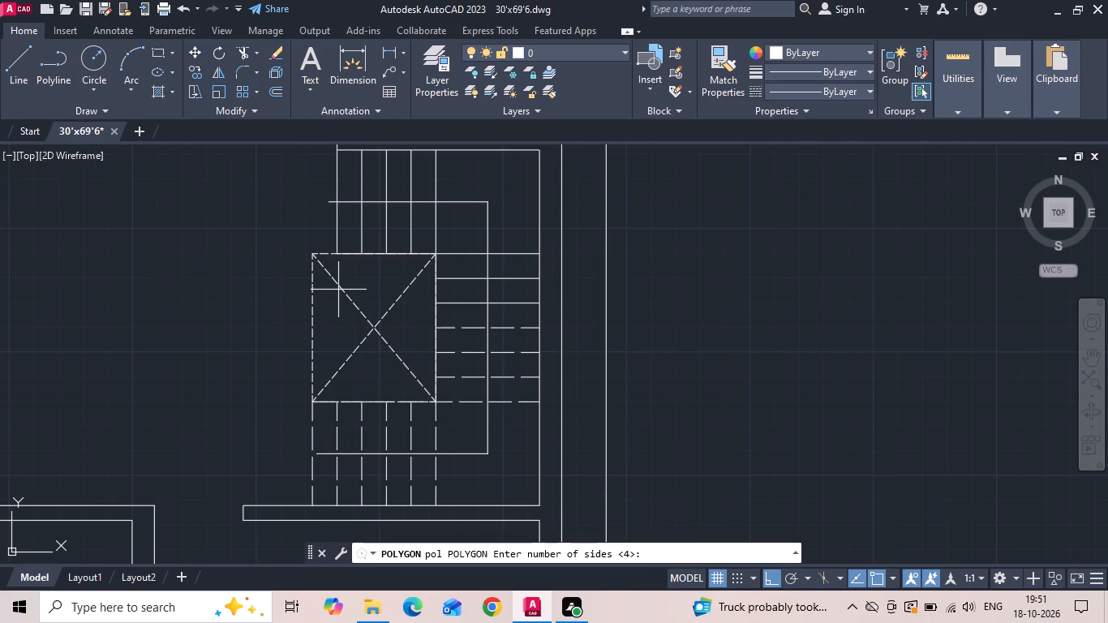
{"action": "type", "text": "3"}
{"action": "key", "text": "space"}
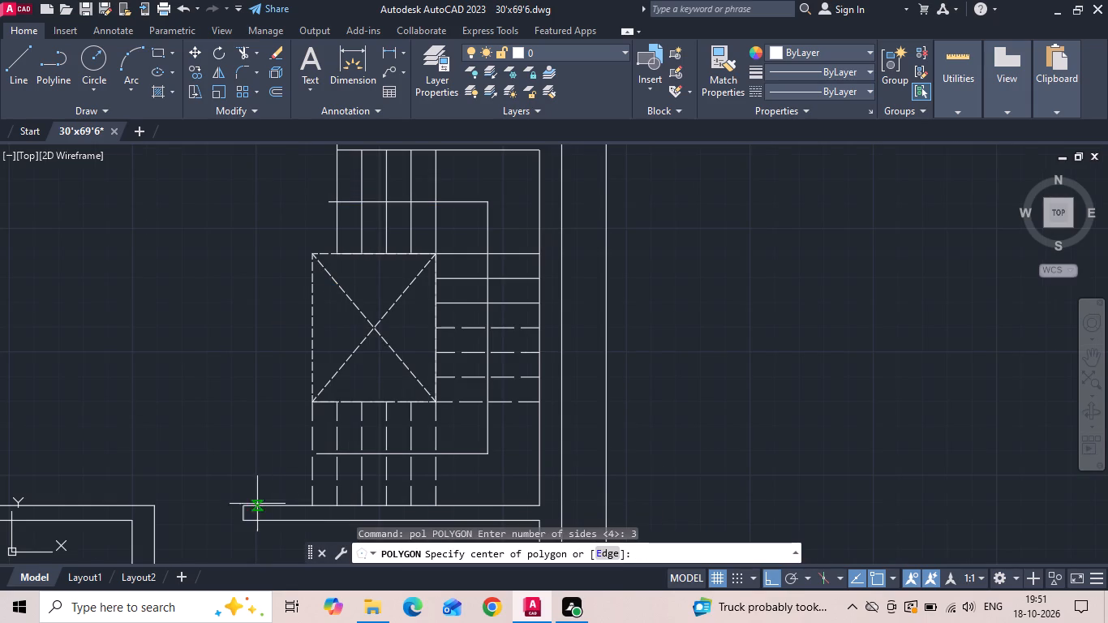
{"action": "scroll", "coordinate": [290, 465], "scroll_direction": "up", "scroll_amount": 3}
{"action": "middle_click_drag", "start_coordinate": [377, 380], "coordinate": [380, 317]}
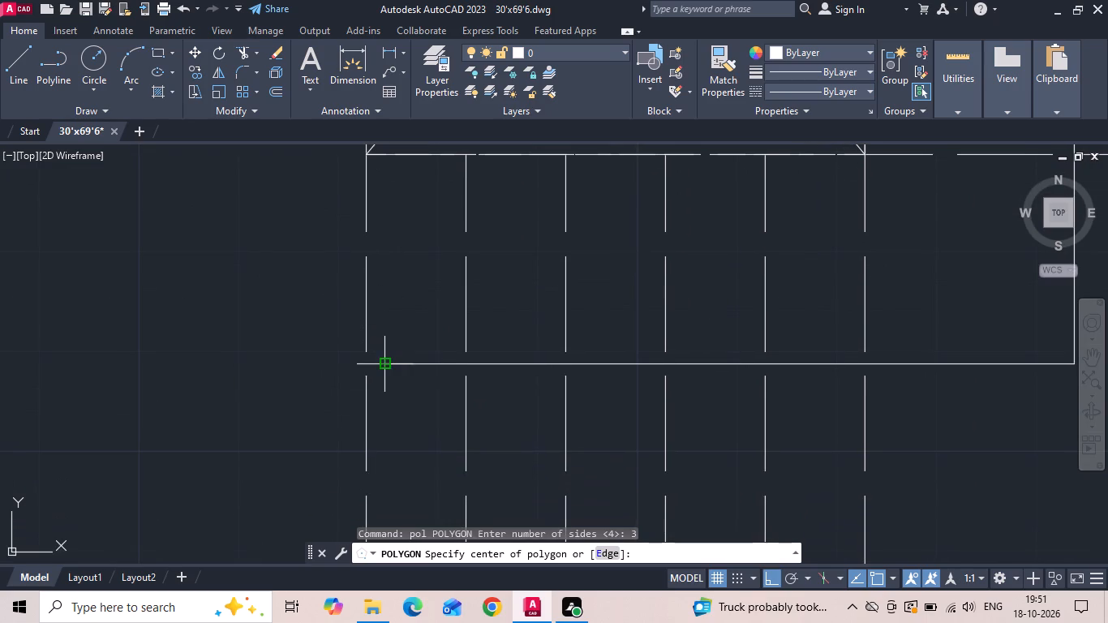
{"action": "left_click", "coordinate": [384, 367]}
{"action": "key", "text": "space"}
{"action": "key", "text": "space"}
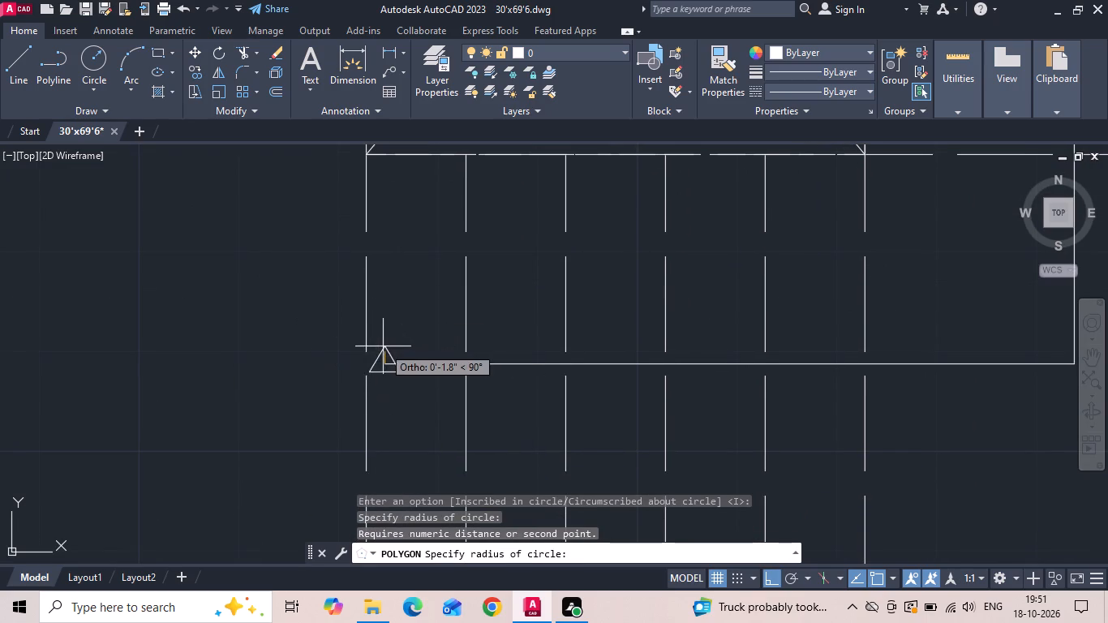
{"action": "scroll", "coordinate": [383, 346], "scroll_direction": "up", "scroll_amount": 2}
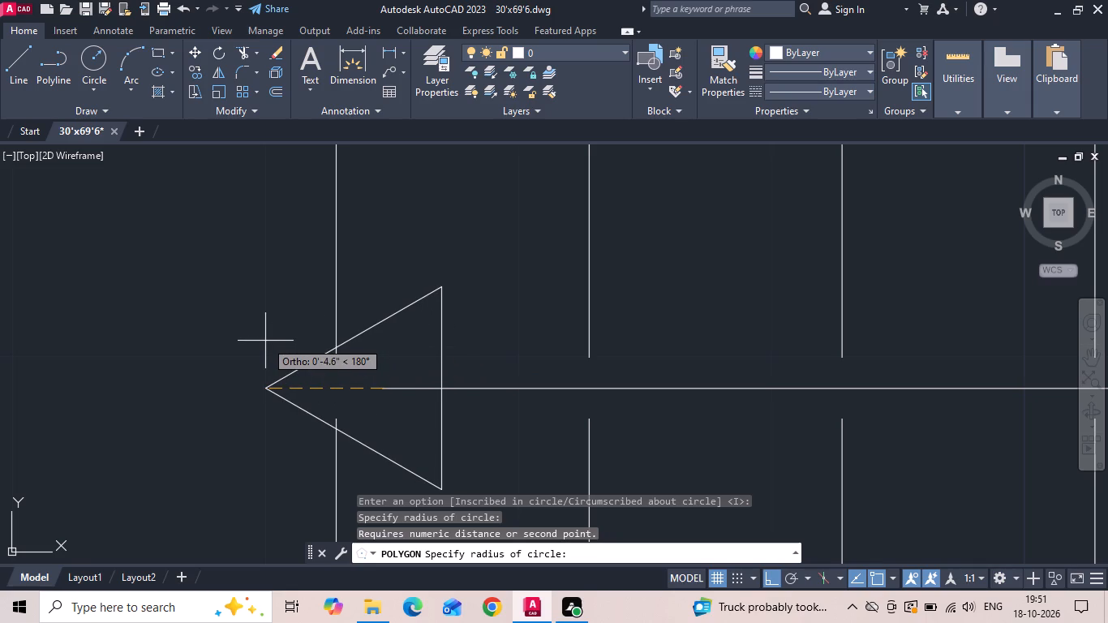
{"action": "left_click", "coordinate": [265, 341]}
Move the triangle so its tip sits on the free end of the lower direction line.
{"action": "left_click", "coordinate": [437, 363]}
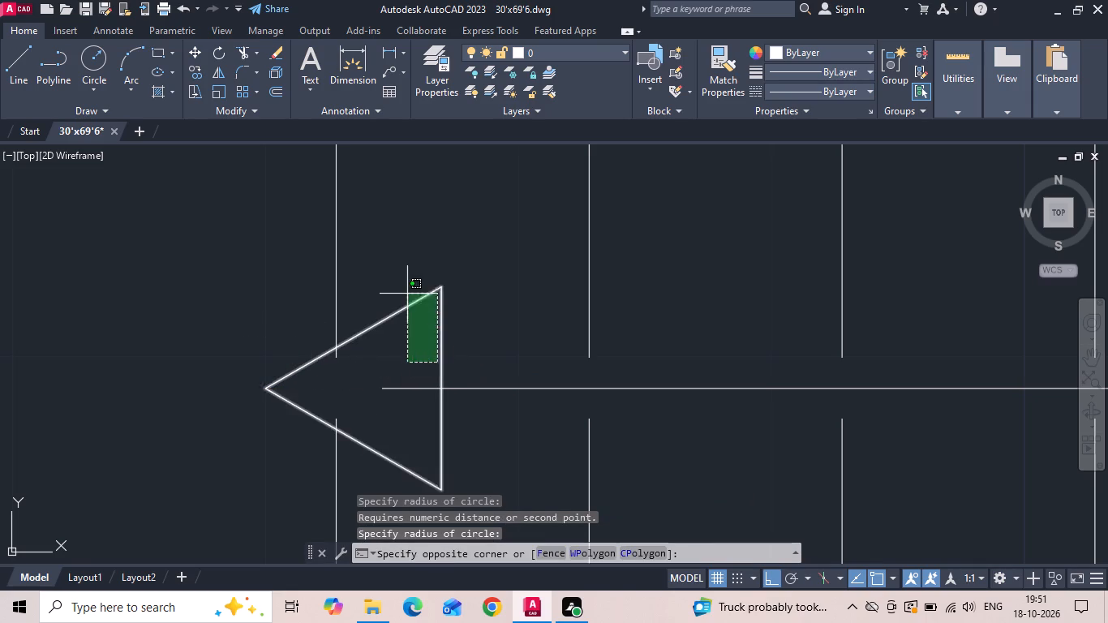
{"action": "left_click", "coordinate": [407, 294]}
{"action": "right_click", "coordinate": [407, 294]}
{"action": "left_click", "coordinate": [440, 299]}
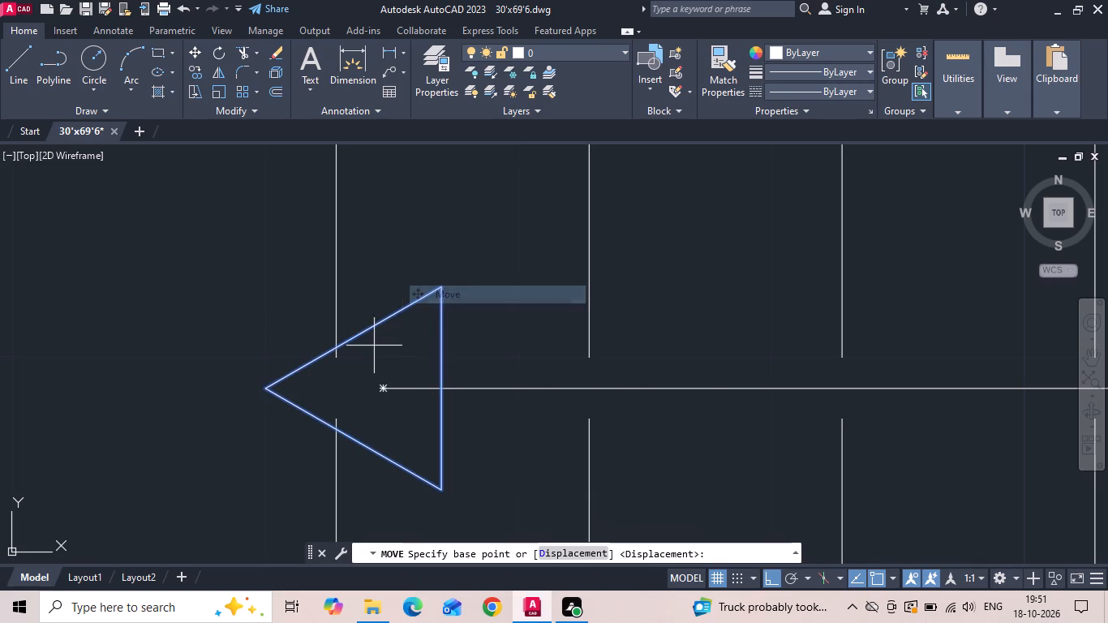
{"action": "left_click_drag", "start_coordinate": [267, 392], "coordinate": [277, 392]}
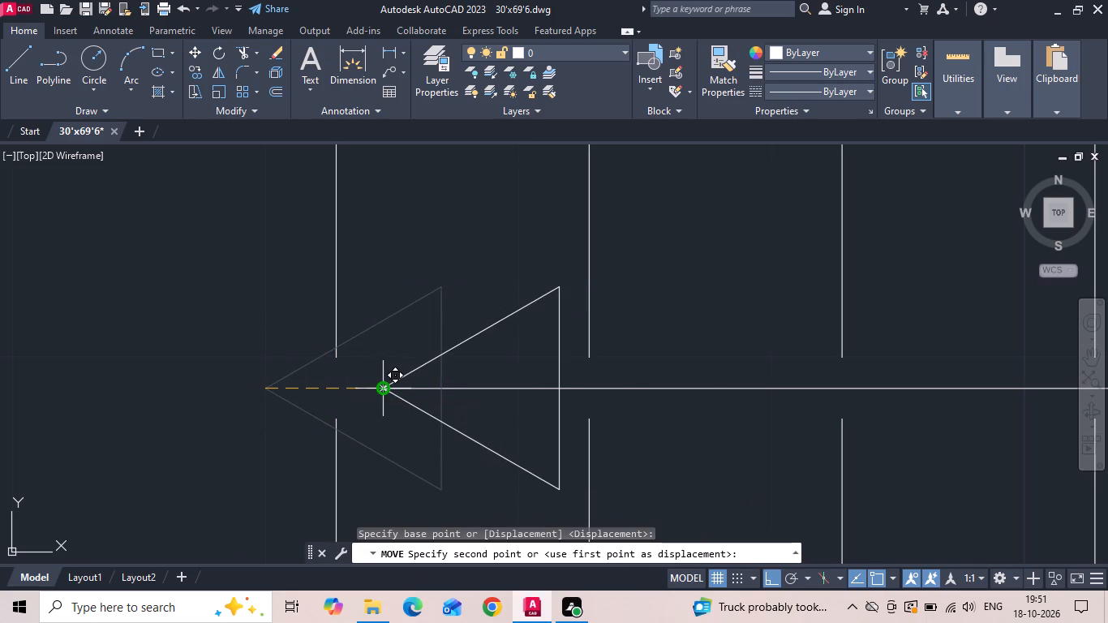
{"action": "left_click", "coordinate": [380, 388]}
Trim the part of the direction line inside the arrowhead triangle.
{"action": "key", "text": "t"}
{"action": "key", "text": "r"}
{"action": "key", "text": "space"}
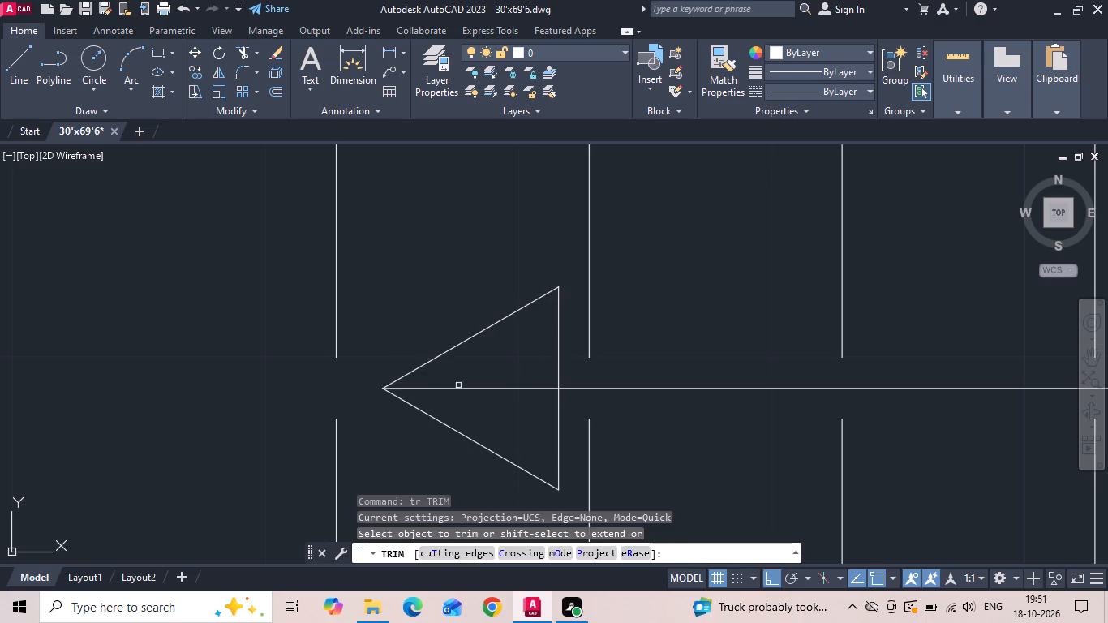
{"action": "left_click_drag", "start_coordinate": [460, 386], "coordinate": [465, 399]}
{"action": "scroll", "coordinate": [466, 400], "scroll_direction": "down", "scroll_amount": 4}
{"action": "key", "text": "Escape"}
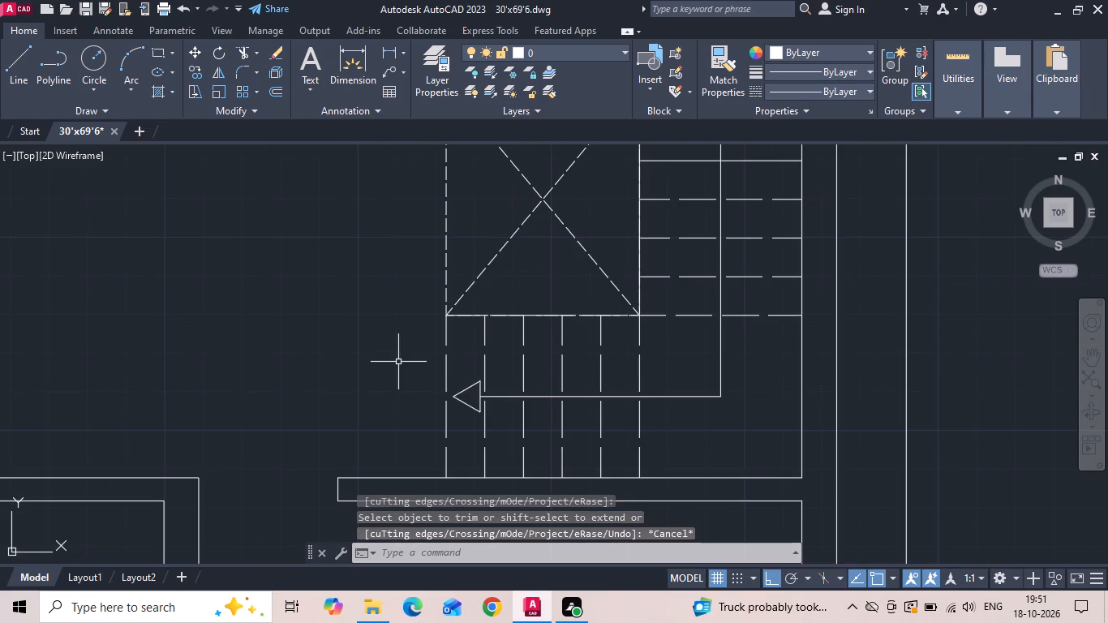
Join the three stair direction lines into one polyline and save the drawing.
{"action": "type", "text": "j"}
{"action": "key", "text": "space"}
{"action": "left_click", "coordinate": [523, 396]}
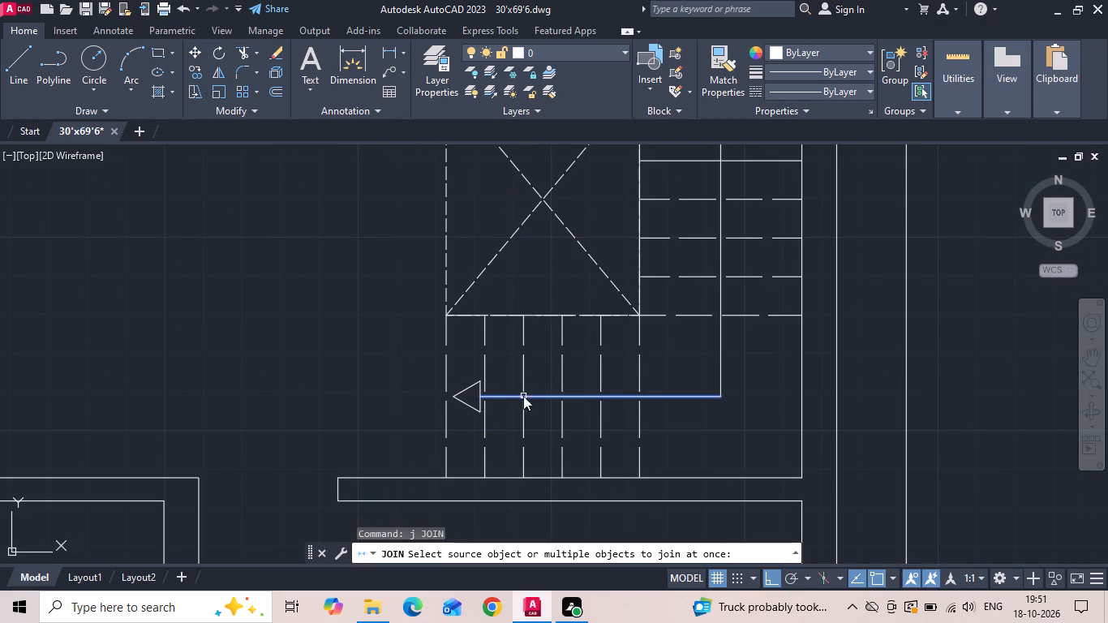
{"action": "left_click", "coordinate": [721, 359]}
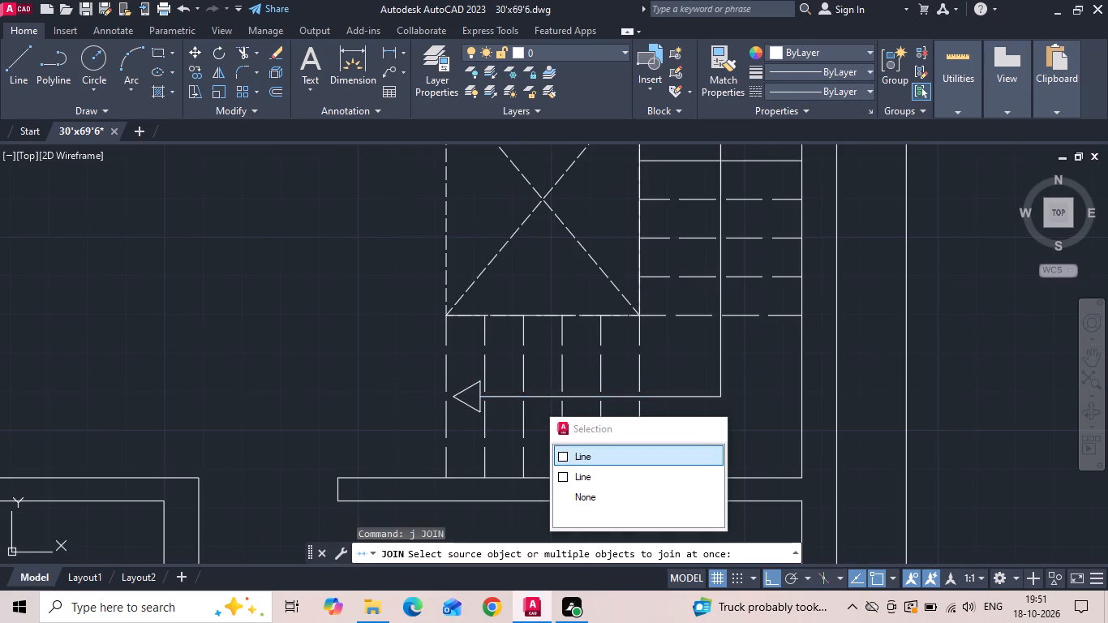
{"action": "scroll", "coordinate": [657, 384], "scroll_direction": "down", "scroll_amount": 2}
{"action": "left_click", "coordinate": [658, 234]}
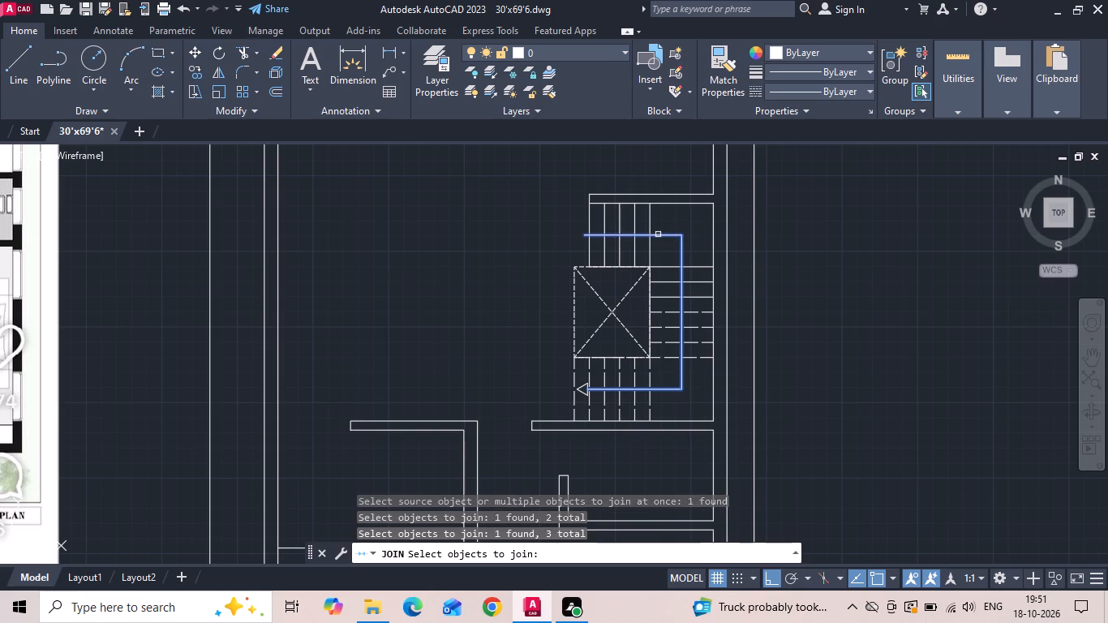
{"action": "key", "text": "space"}
{"action": "left_click", "coordinate": [658, 234]}
{"action": "key", "text": "Escape"}
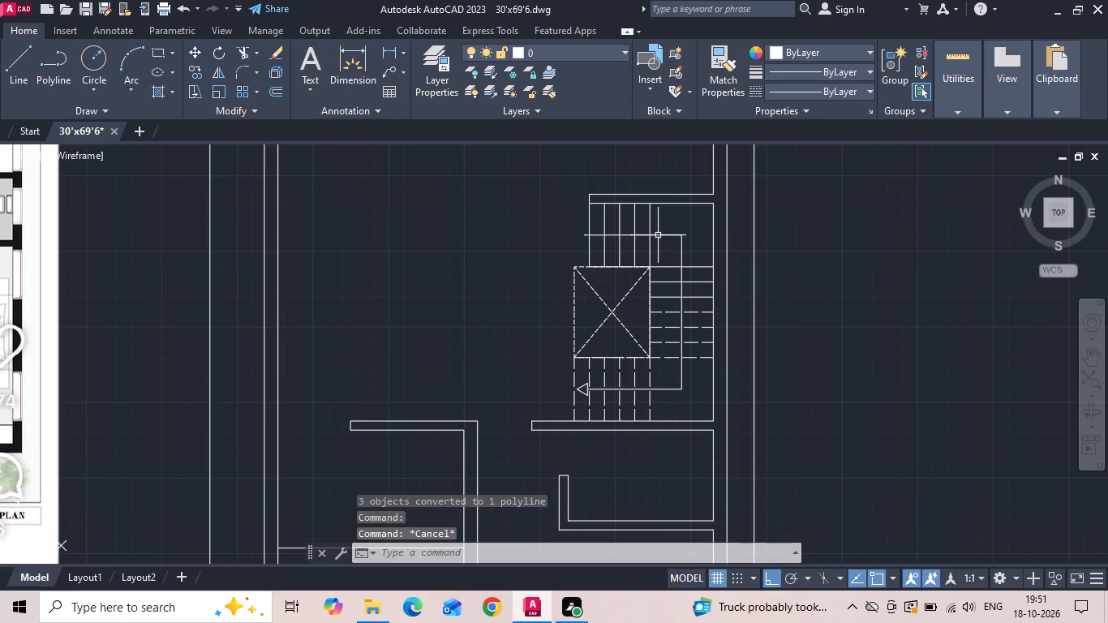
{"action": "key", "text": "ctrl+s"}
Fill the arrowhead triangle with a SOLID hatch in dark grey 99,100,102 and save the drawing.
{"action": "type", "text": "h"}
{"action": "key", "text": "space"}
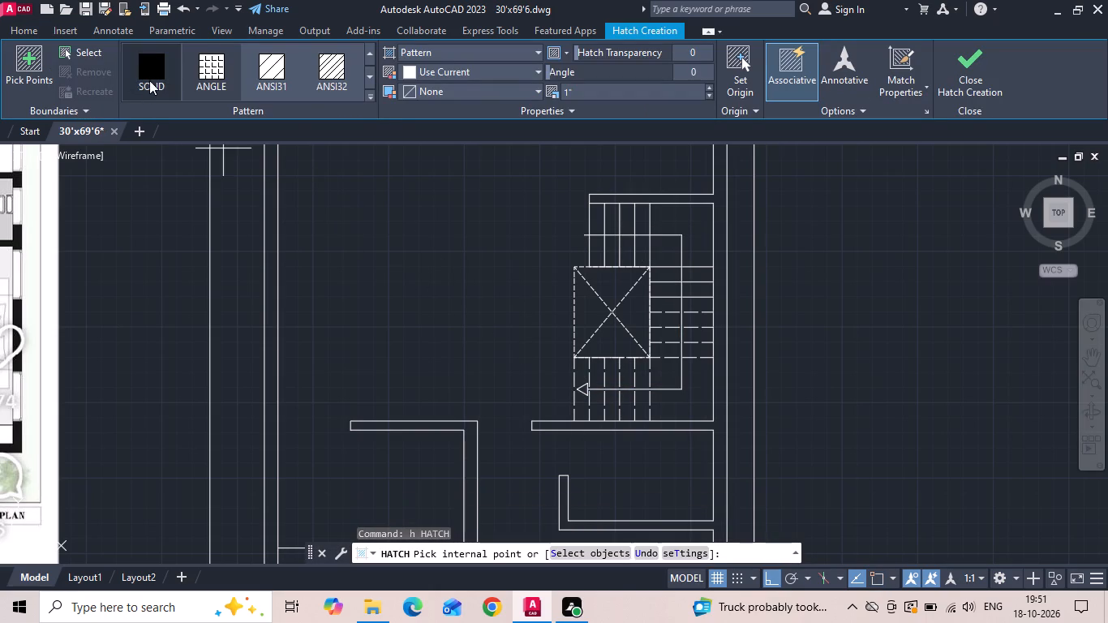
{"action": "left_click", "coordinate": [149, 80]}
{"action": "left_click", "coordinate": [410, 73]}
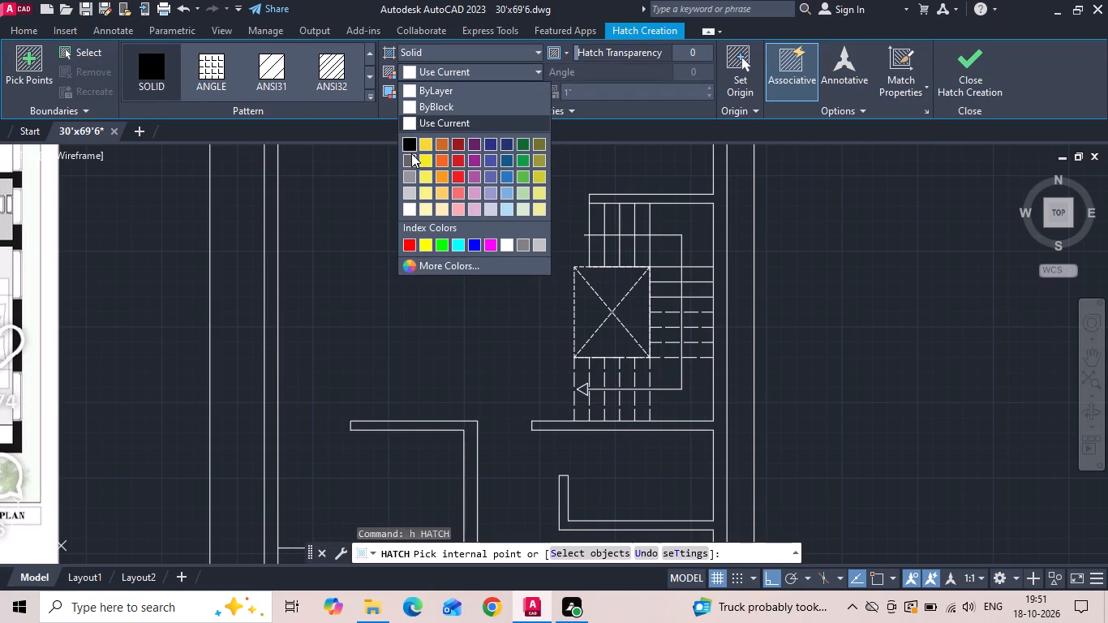
{"action": "left_click", "coordinate": [411, 157]}
{"action": "scroll", "coordinate": [609, 376], "scroll_direction": "up", "scroll_amount": 3}
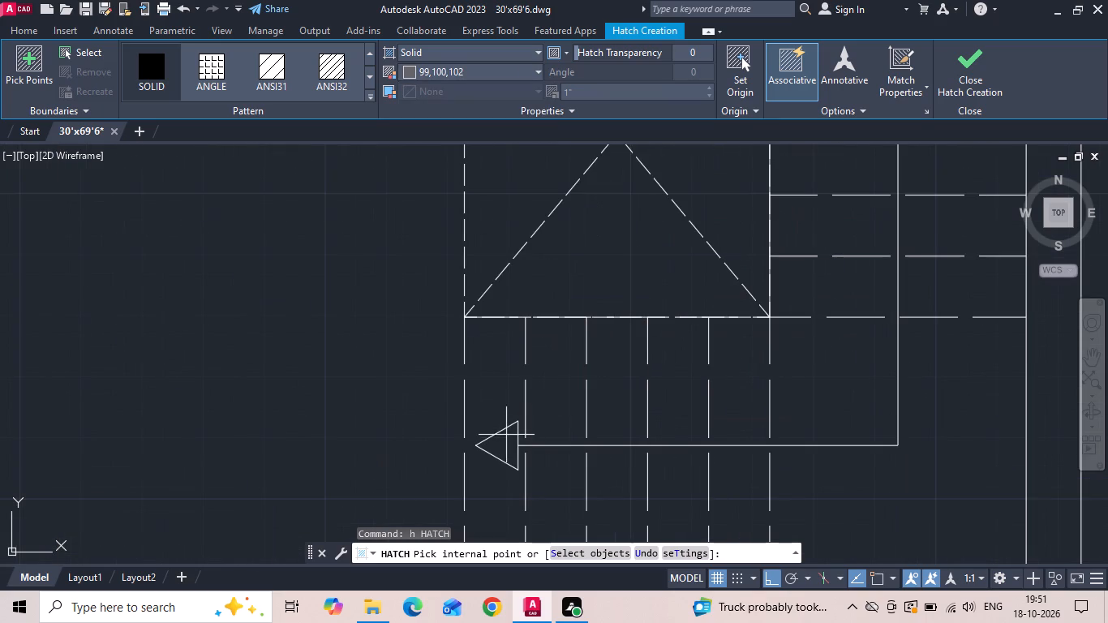
{"action": "left_click", "coordinate": [505, 441]}
{"action": "key", "text": "space"}
{"action": "scroll", "coordinate": [475, 296], "scroll_direction": "down", "scroll_amount": 3}
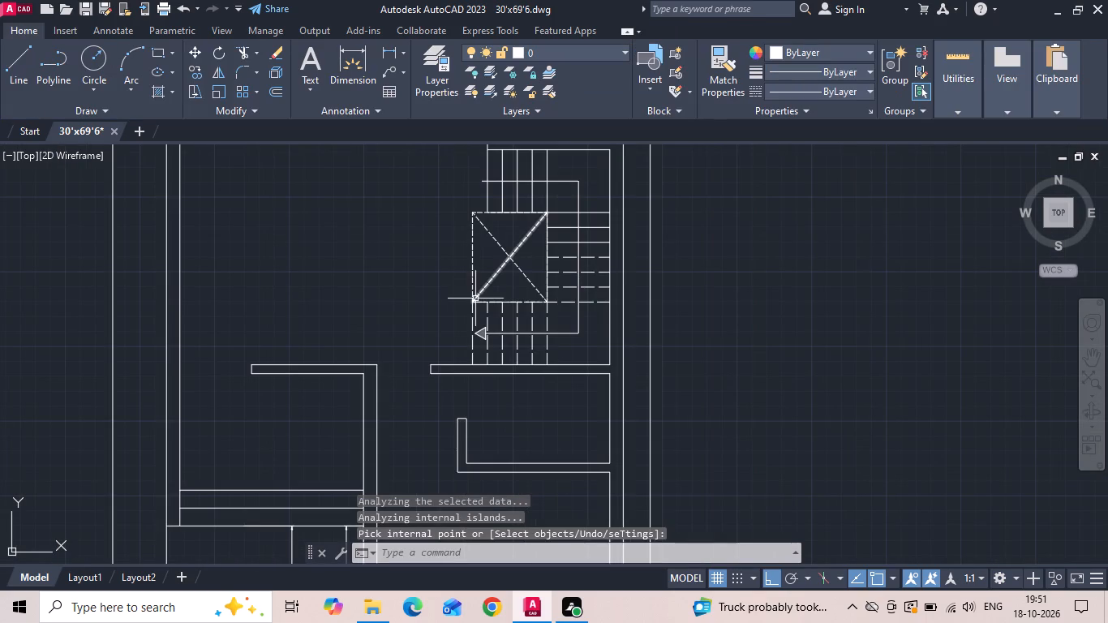
{"action": "key", "text": "Escape"}
{"action": "key", "text": "ctrl+s"}
Extend the outer face of the top bedroom's right wall up to the plot boundary line.
{"action": "scroll", "coordinate": [481, 311], "scroll_direction": "down", "scroll_amount": 2}
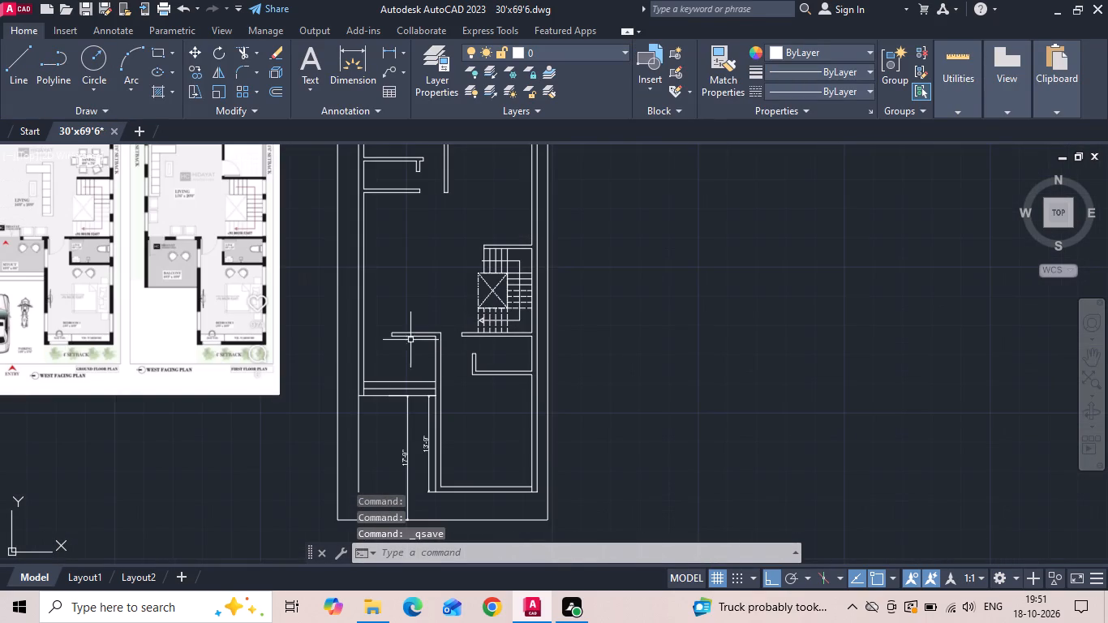
{"action": "scroll", "coordinate": [459, 386], "scroll_direction": "down", "scroll_amount": 1}
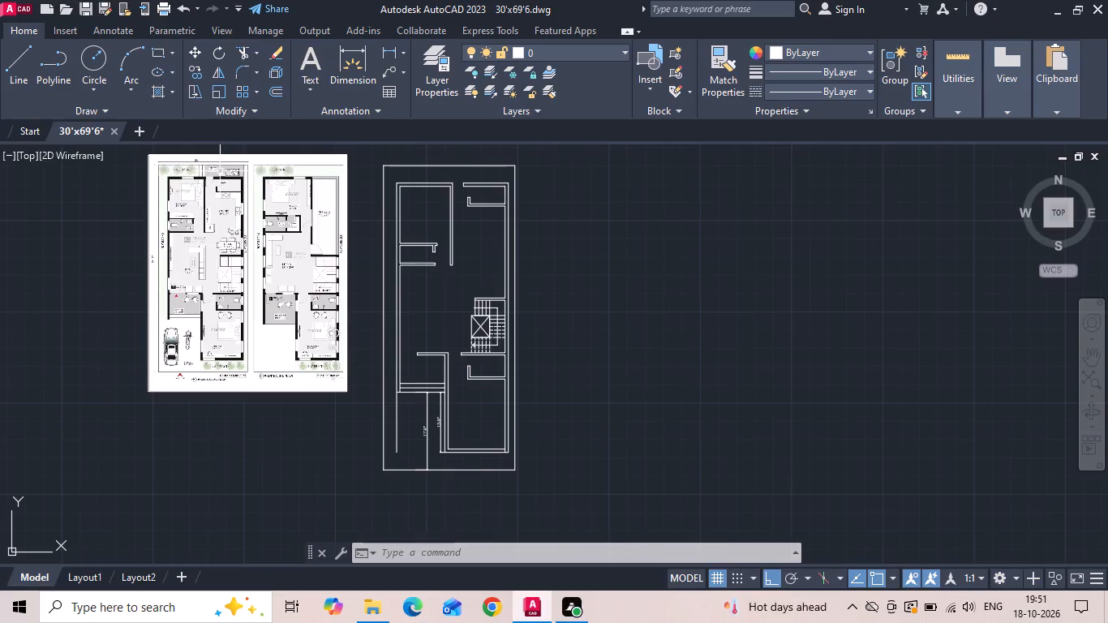
{"action": "scroll", "coordinate": [178, 168], "scroll_direction": "up", "scroll_amount": 2}
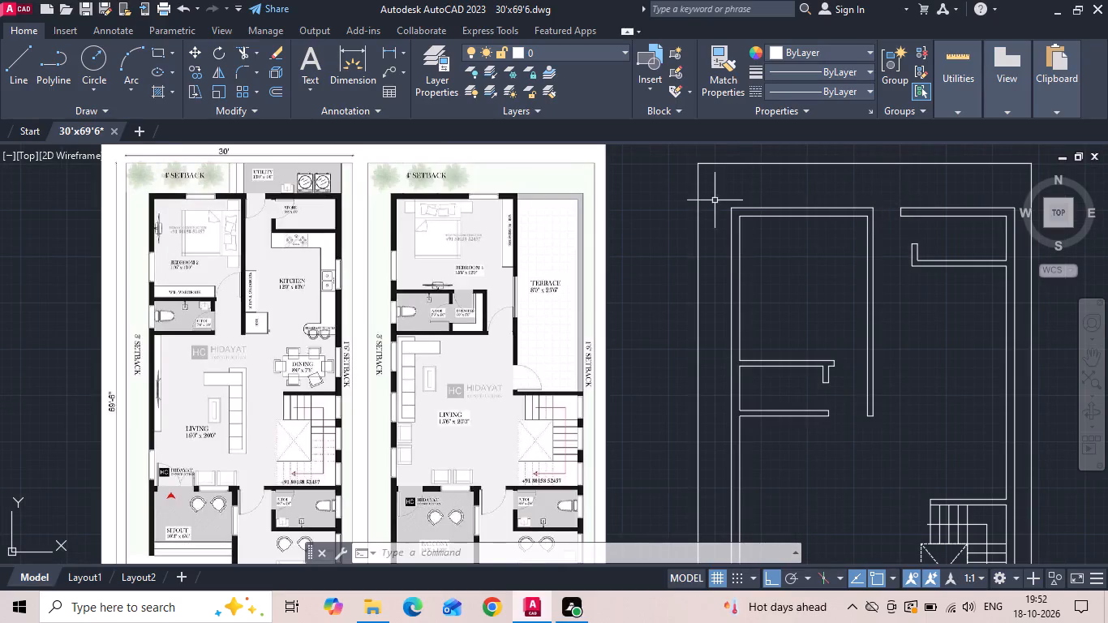
{"action": "scroll", "coordinate": [218, 190], "scroll_direction": "up", "scroll_amount": 2}
{"action": "scroll", "coordinate": [161, 261], "scroll_direction": "down", "scroll_amount": 2}
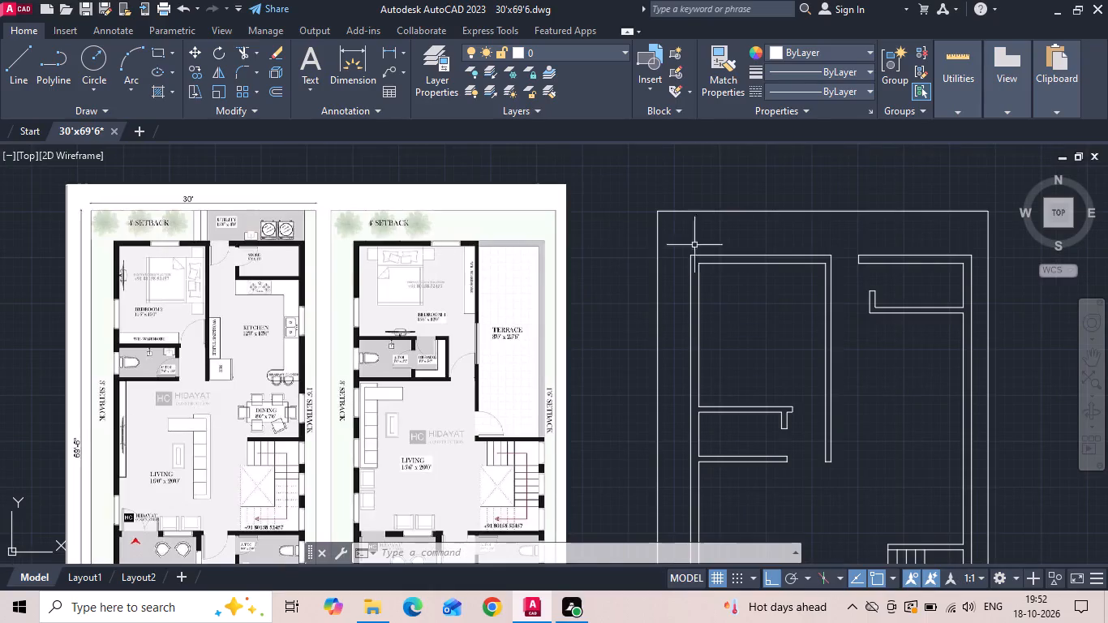
{"action": "scroll", "coordinate": [770, 243], "scroll_direction": "up", "scroll_amount": 2}
{"action": "middle_click_drag", "start_coordinate": [900, 263], "coordinate": [616, 301]}
{"action": "type", "text": "ex"}
{"action": "key", "text": "space"}
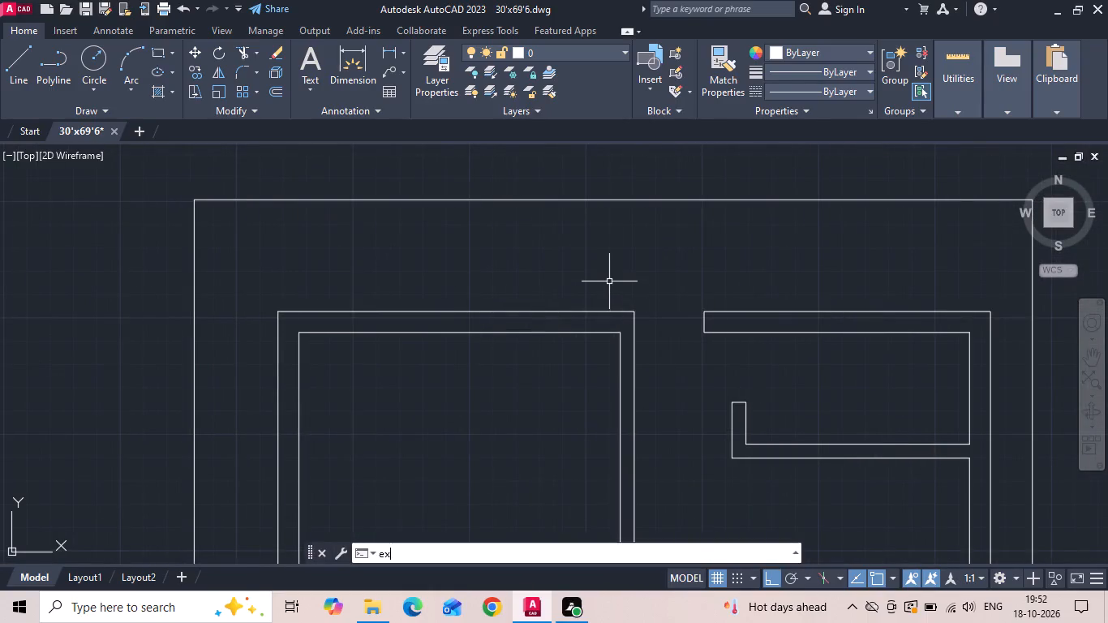
{"action": "left_click", "coordinate": [633, 333]}
{"action": "key", "text": "Escape"}
Copy the extended vertical line to the left at distances of 10" and 20".
{"action": "left_click_drag", "start_coordinate": [672, 286], "coordinate": [613, 263]}
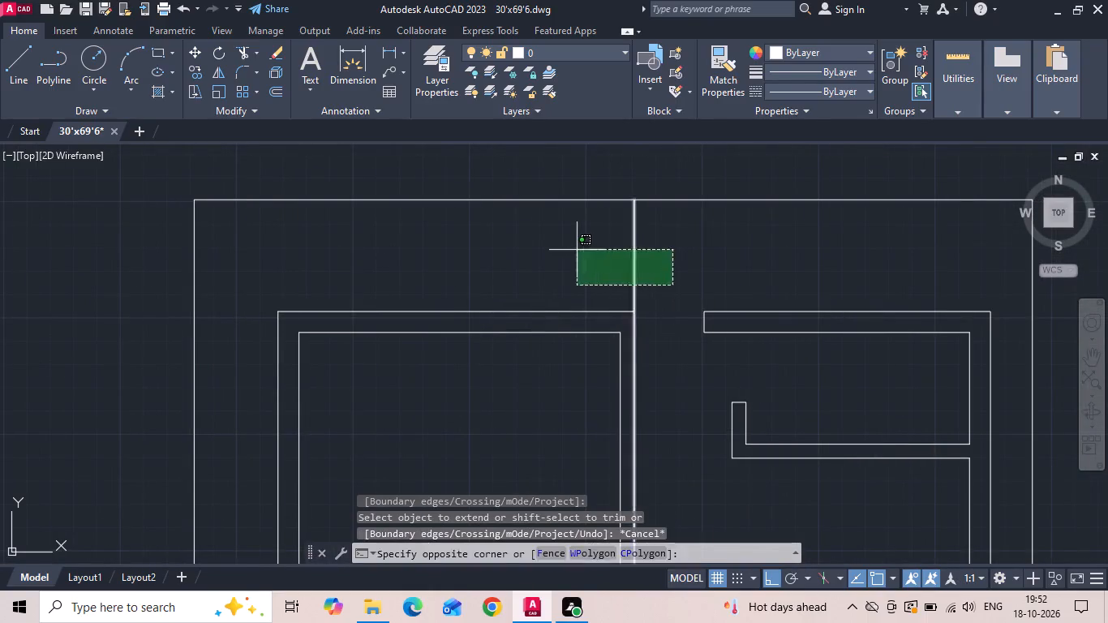
{"action": "left_click", "coordinate": [577, 250]}
{"action": "right_click", "coordinate": [574, 248]}
{"action": "left_click", "coordinate": [631, 306]}
{"action": "left_click_drag", "start_coordinate": [601, 346], "coordinate": [514, 365]}
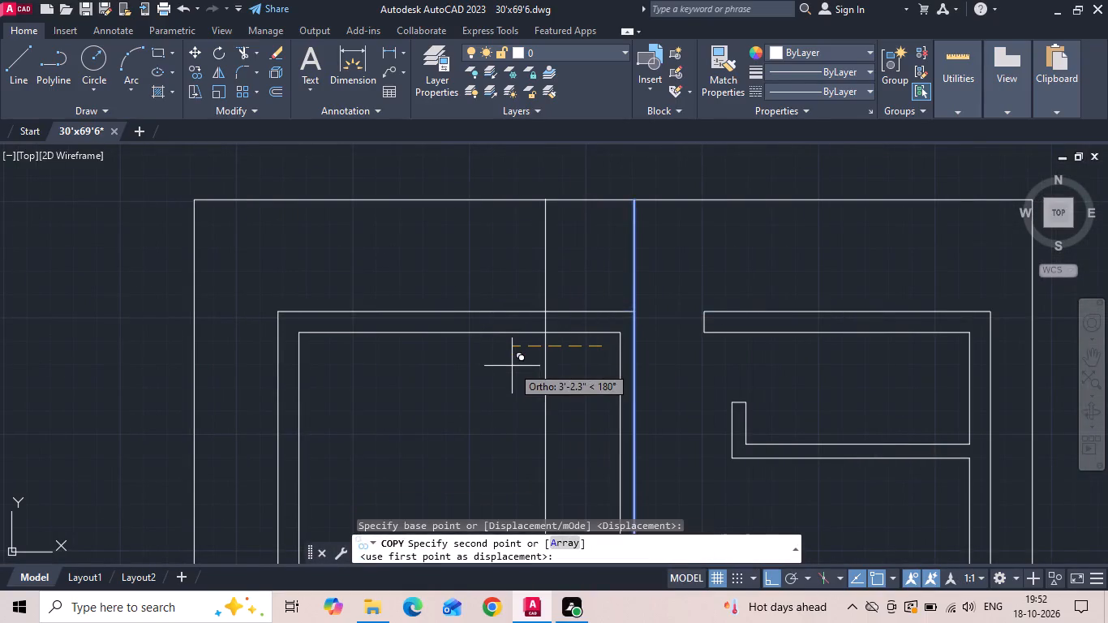
{"action": "type", "text": "10"}
{"action": "key", "text": "Return"}
{"action": "type", "text": "20"}
{"action": "key", "text": "Return"}
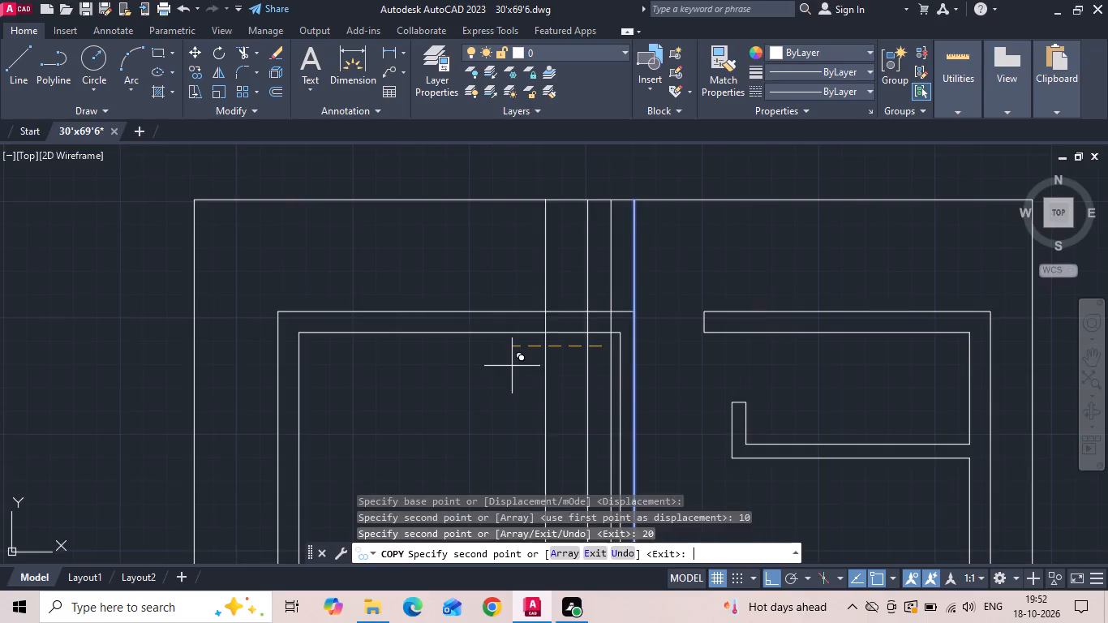
{"action": "key", "text": "Escape"}
Trim the two copied vertical lines at the top bedroom's upper wall and delete their leftover pieces inside the bedroom.
{"action": "type", "text": "tr"}
{"action": "key", "text": "space"}
{"action": "key", "text": "space"}
{"action": "scroll", "coordinate": [636, 307], "scroll_direction": "up", "scroll_amount": 1}
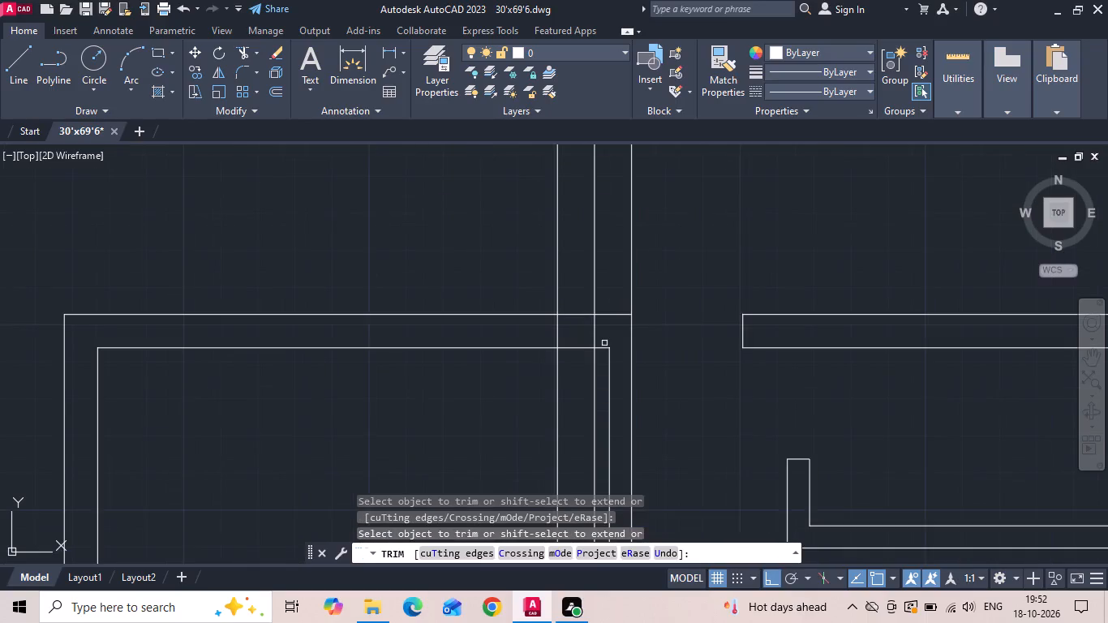
{"action": "scroll", "coordinate": [604, 343], "scroll_direction": "up", "scroll_amount": 1}
{"action": "left_click_drag", "start_coordinate": [604, 338], "coordinate": [596, 336]}
{"action": "left_click", "coordinate": [420, 318]}
{"action": "key", "text": "Escape"}
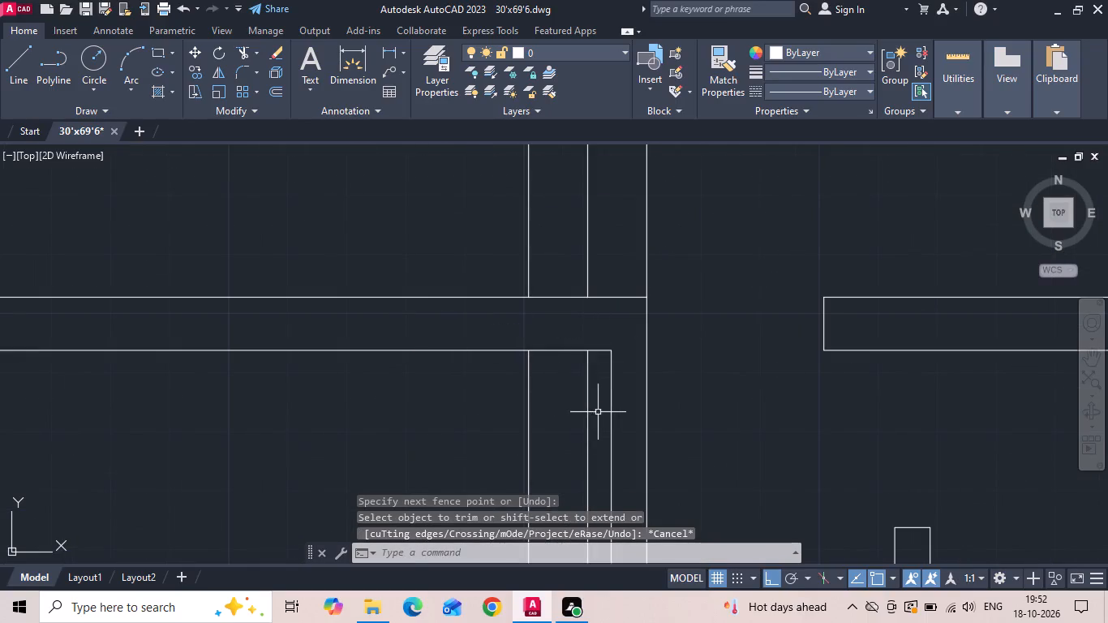
{"action": "left_click_drag", "start_coordinate": [598, 413], "coordinate": [480, 437]}
{"action": "left_click", "coordinate": [410, 438]}
{"action": "key", "text": "Delete"}
Offset the lower face of the store's bottom wall and the inner face of the kitchen's right wall 2' into the kitchen.
{"action": "scroll", "coordinate": [468, 376], "scroll_direction": "down", "scroll_amount": 3}
{"action": "scroll", "coordinate": [574, 370], "scroll_direction": "down", "scroll_amount": 2}
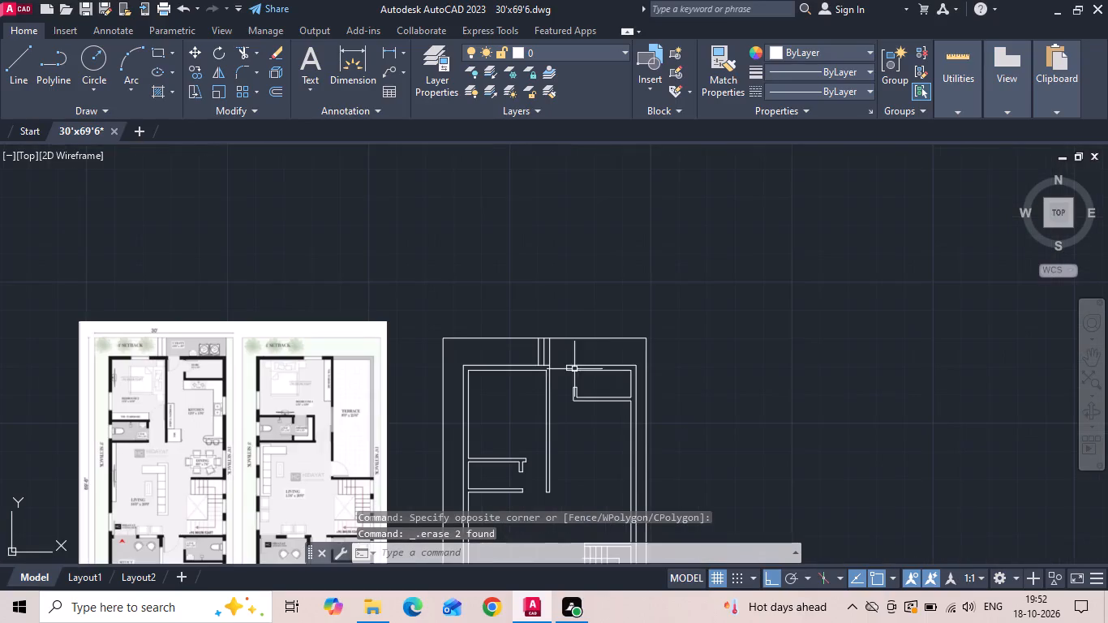
{"action": "scroll", "coordinate": [204, 372], "scroll_direction": "up", "scroll_amount": 2}
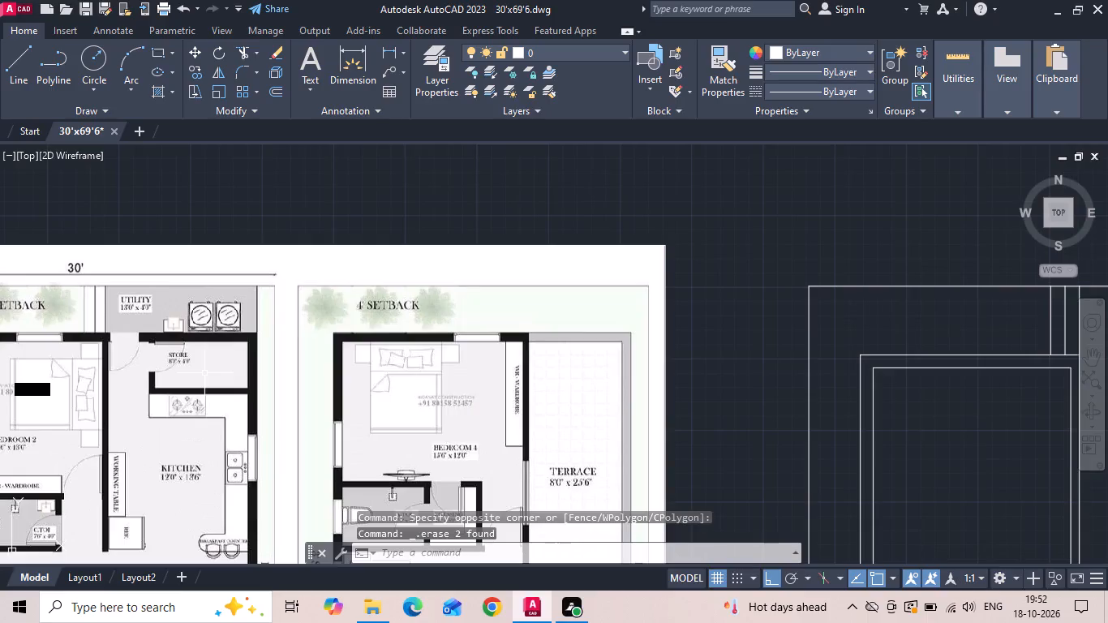
{"action": "middle_click_drag", "start_coordinate": [213, 378], "coordinate": [237, 248]}
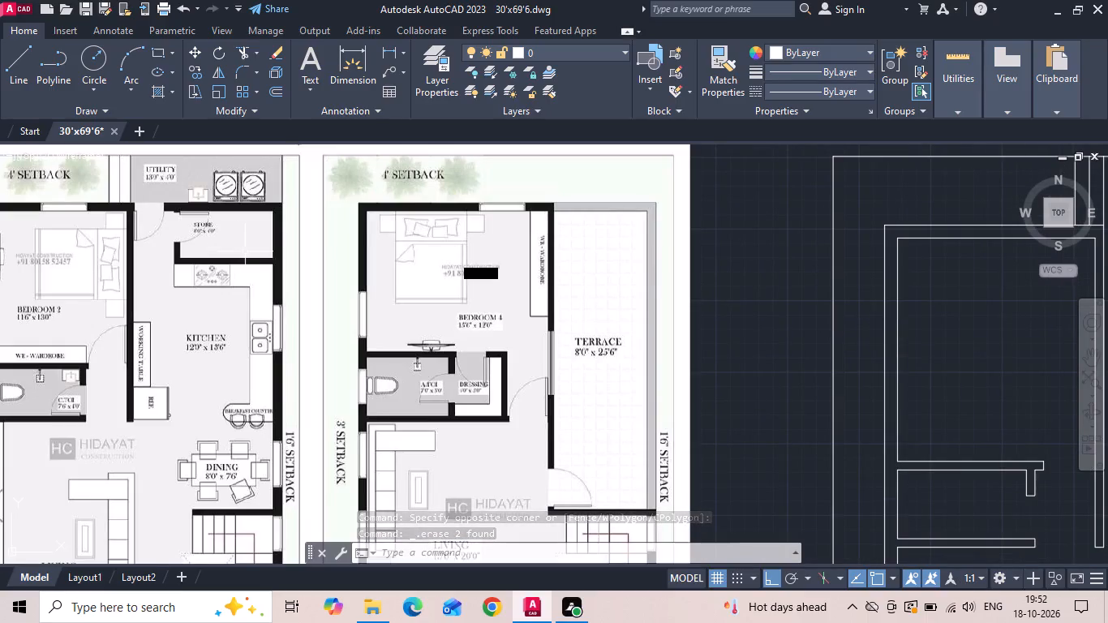
{"action": "key", "text": "o"}
{"action": "key", "text": "Return"}
{"action": "type", "text": "2'"}
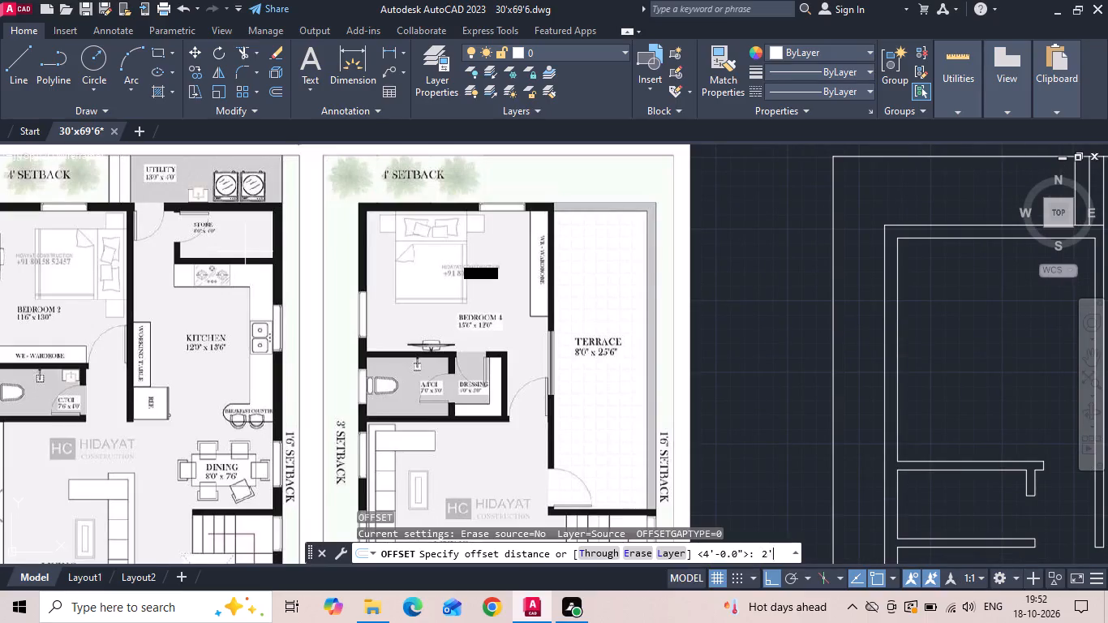
{"action": "key", "text": "Return"}
{"action": "middle_click_drag", "start_coordinate": [401, 282], "coordinate": [257, 281]}
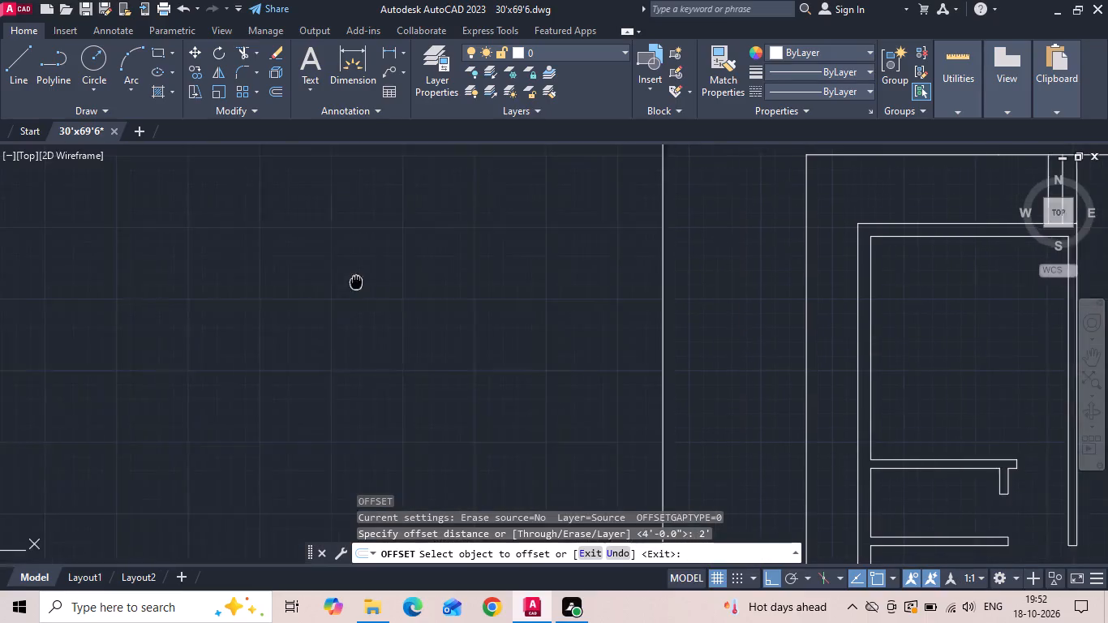
{"action": "middle_click_drag", "start_coordinate": [257, 281], "coordinate": [58, 280]}
{"action": "middle_click_drag", "start_coordinate": [763, 412], "coordinate": [578, 374]}
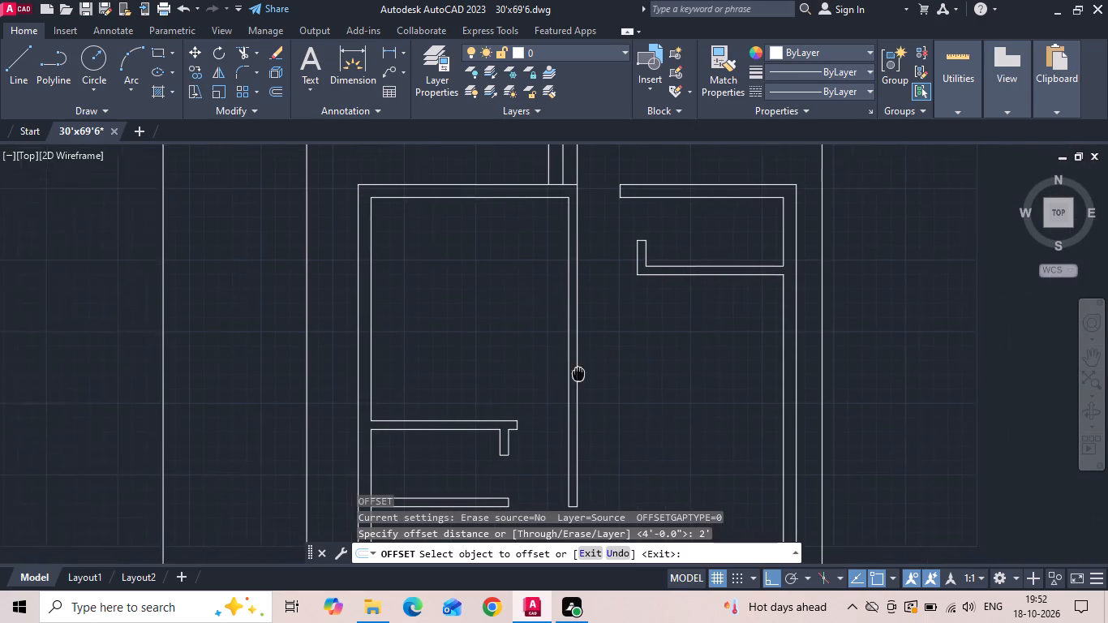
{"action": "left_click_drag", "start_coordinate": [719, 276], "coordinate": [719, 317]}
{"action": "left_click", "coordinate": [719, 354]}
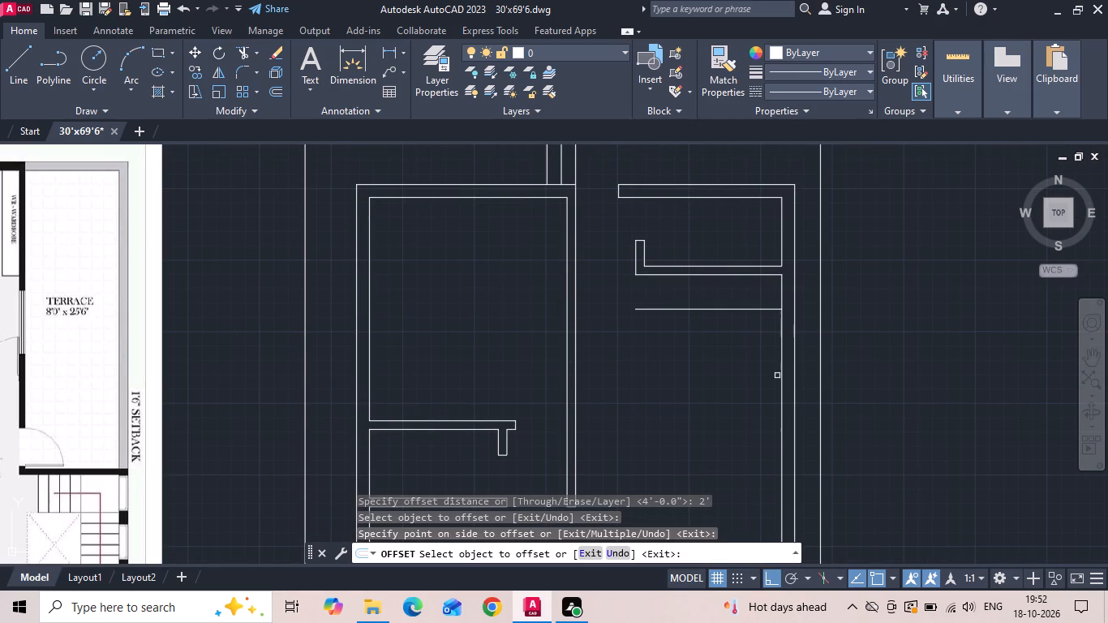
{"action": "left_click_drag", "start_coordinate": [782, 378], "coordinate": [735, 391]}
{"action": "left_click", "coordinate": [727, 390]}
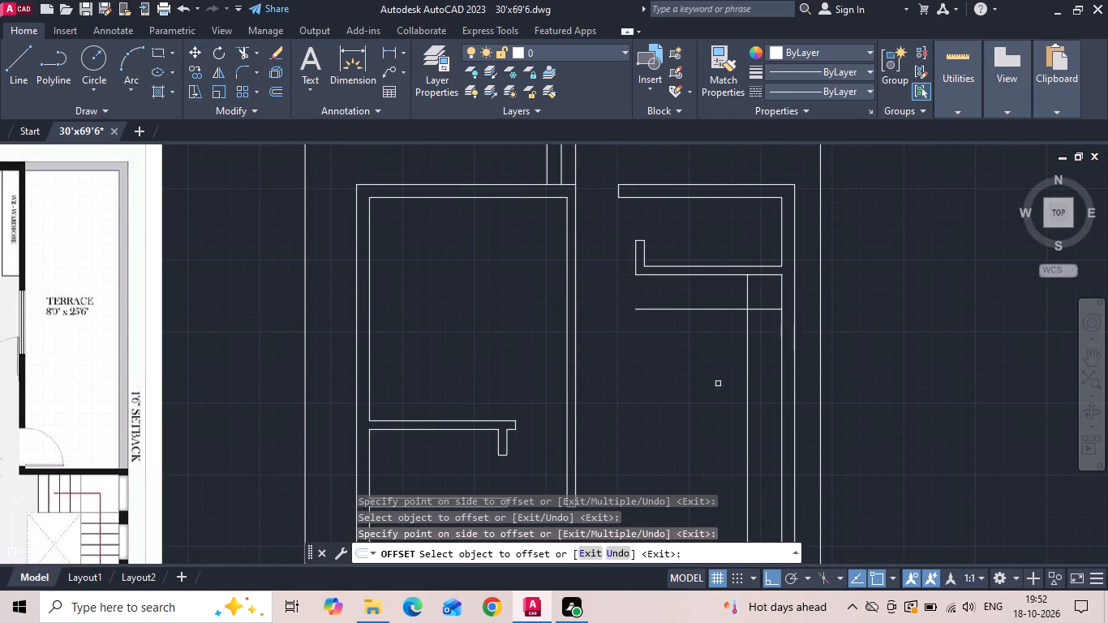
{"action": "key", "text": "Escape"}
Extend the left end line of the store's bottom wall down to the offset counter line.
{"action": "type", "text": "ex"}
{"action": "key", "text": "space"}
{"action": "left_click", "coordinate": [634, 266]}
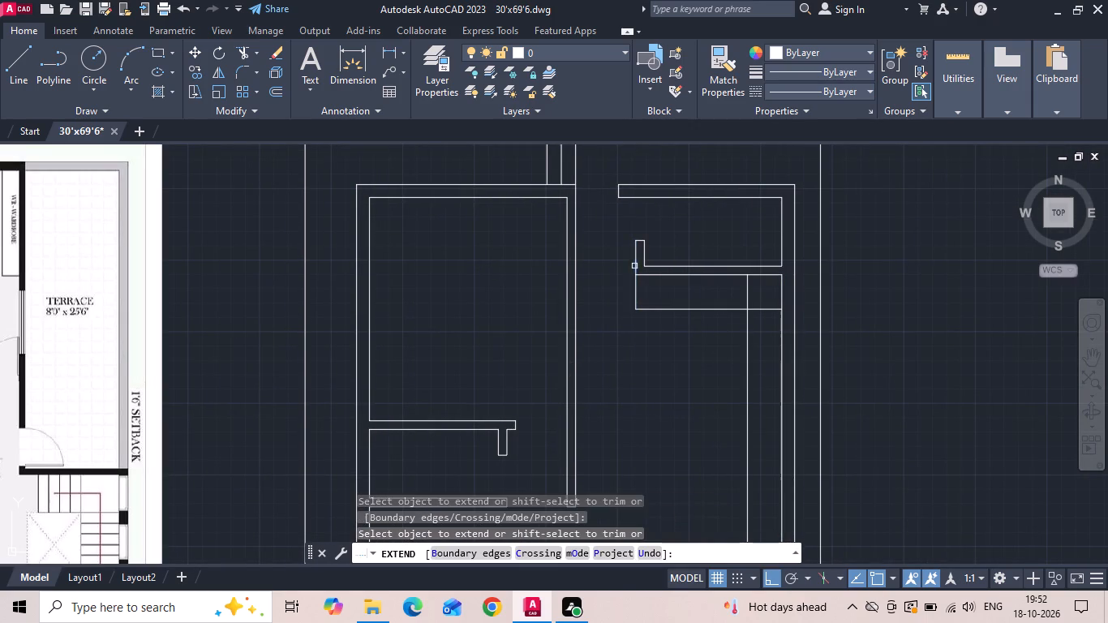
{"action": "middle_click_drag", "start_coordinate": [668, 400], "coordinate": [673, 370]}
{"action": "key", "text": "Escape"}
Fillet the horizontal and vertical kitchen counter lines with zero radius into a square corner.
{"action": "type", "text": "f"}
{"action": "key", "text": "space"}
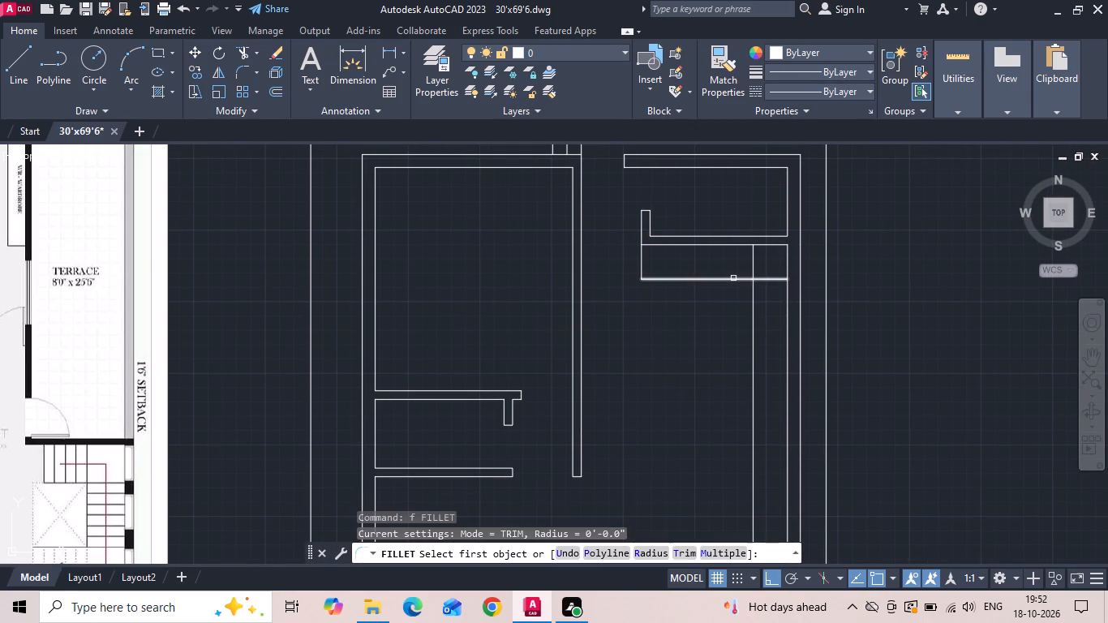
{"action": "left_click", "coordinate": [733, 278]}
{"action": "left_click", "coordinate": [755, 326]}
{"action": "scroll", "coordinate": [756, 268], "scroll_direction": "down", "scroll_amount": 1}
{"action": "middle_click_drag", "start_coordinate": [720, 382], "coordinate": [723, 329]}
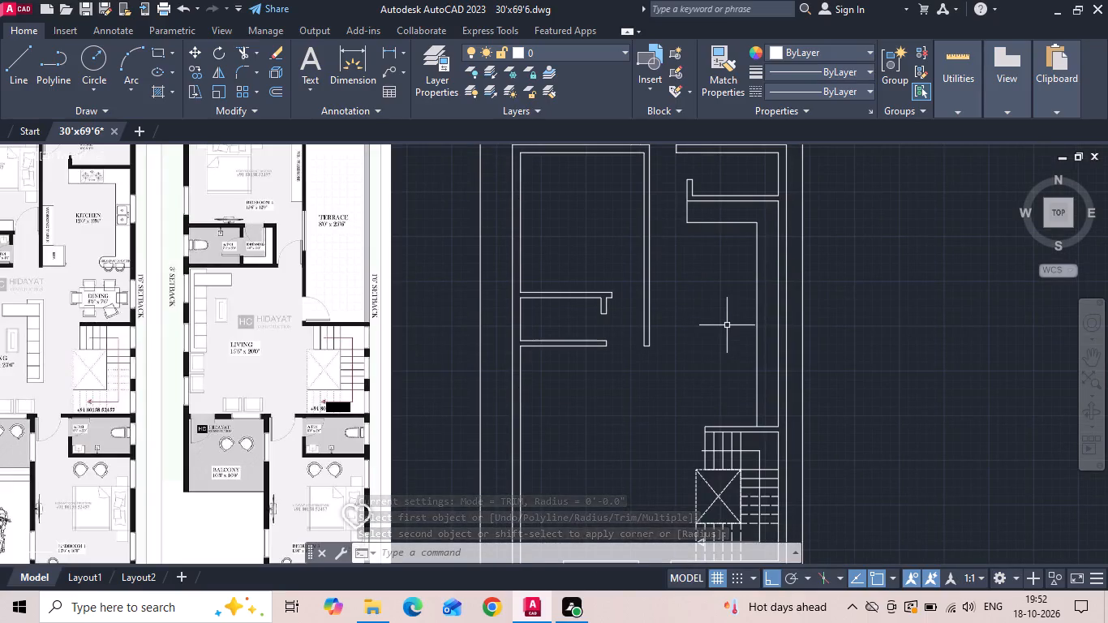
{"action": "key", "text": "Escape"}
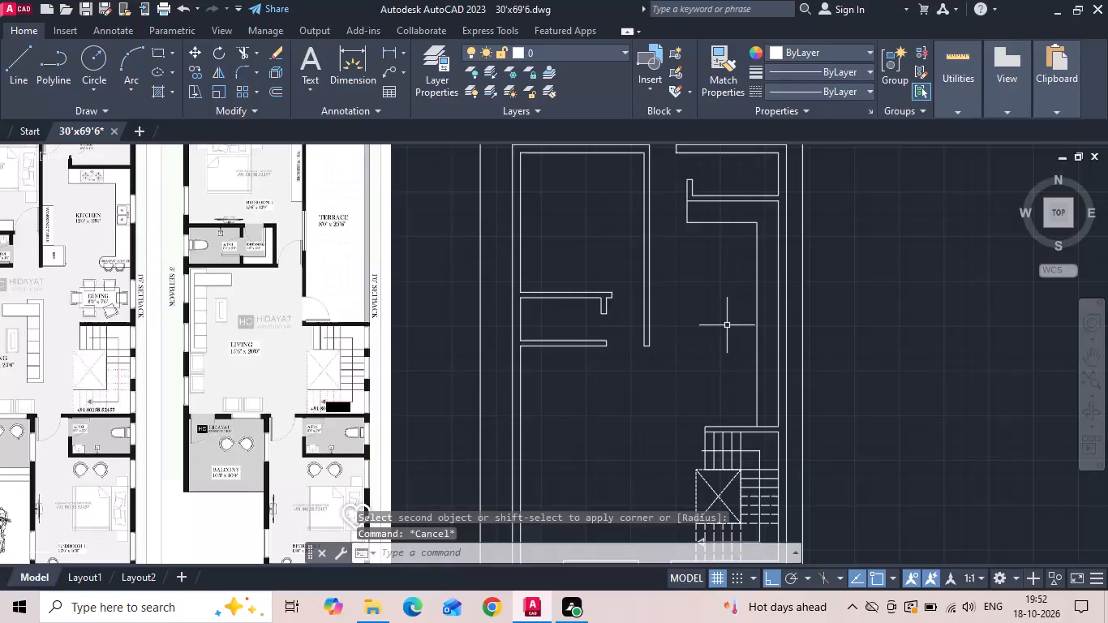
Extend the bottom end line of the bedroom–kitchen dividing wall across to the inner face of the kitchen's right wall.
{"action": "type", "text": "ex"}
{"action": "key", "text": "space"}
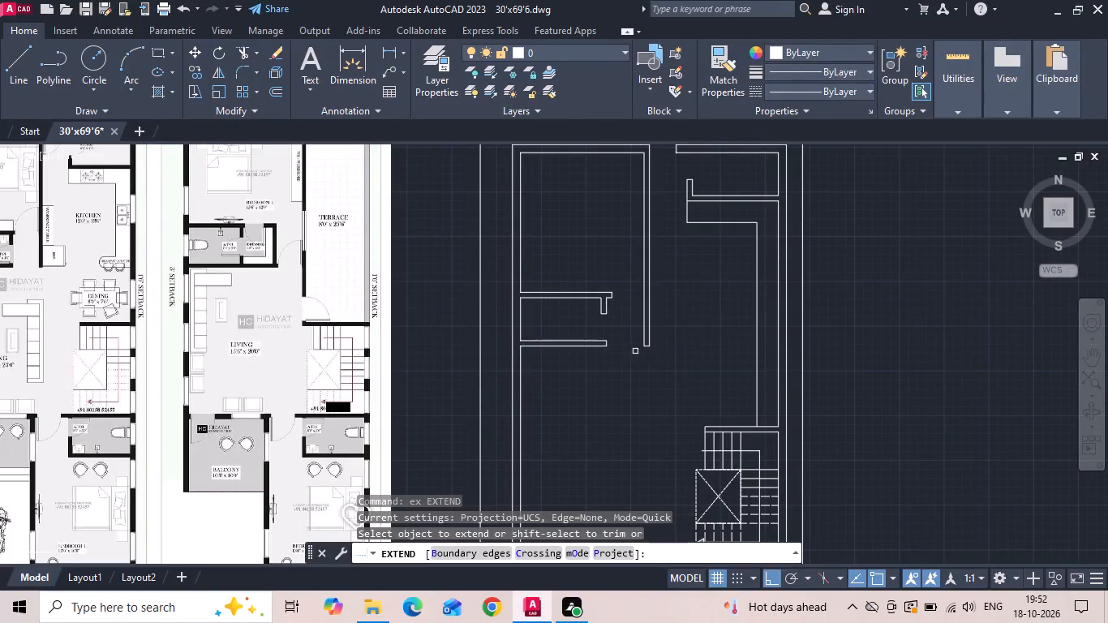
{"action": "scroll", "coordinate": [642, 348], "scroll_direction": "up", "scroll_amount": 2}
{"action": "left_click", "coordinate": [656, 339]}
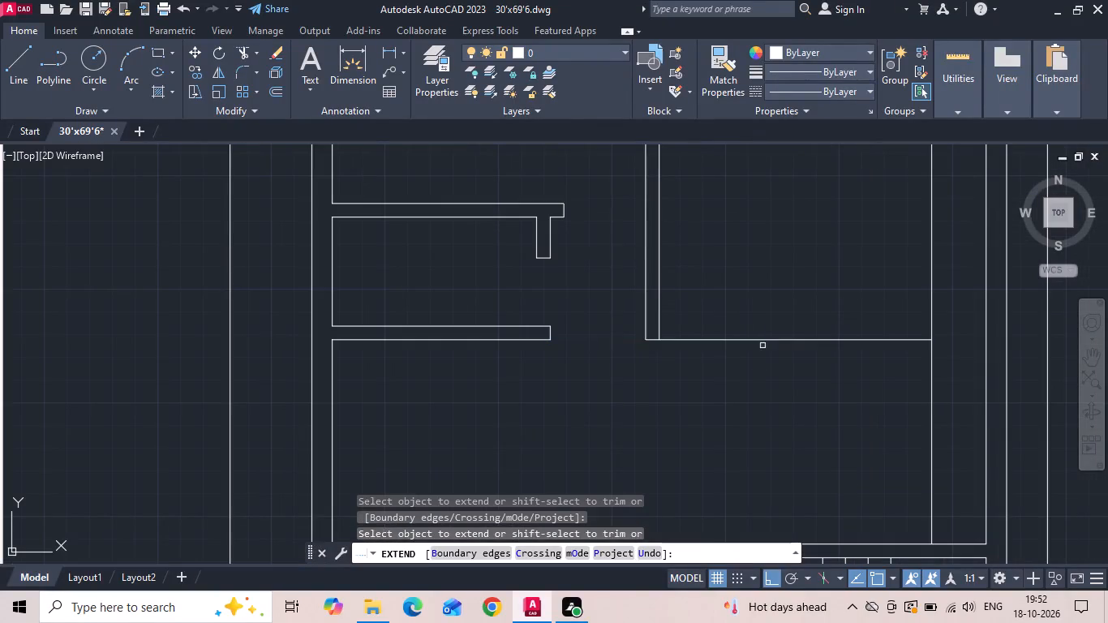
{"action": "left_click", "coordinate": [852, 337]}
{"action": "scroll", "coordinate": [817, 361], "scroll_direction": "down", "scroll_amount": 2}
{"action": "key", "text": "Escape"}
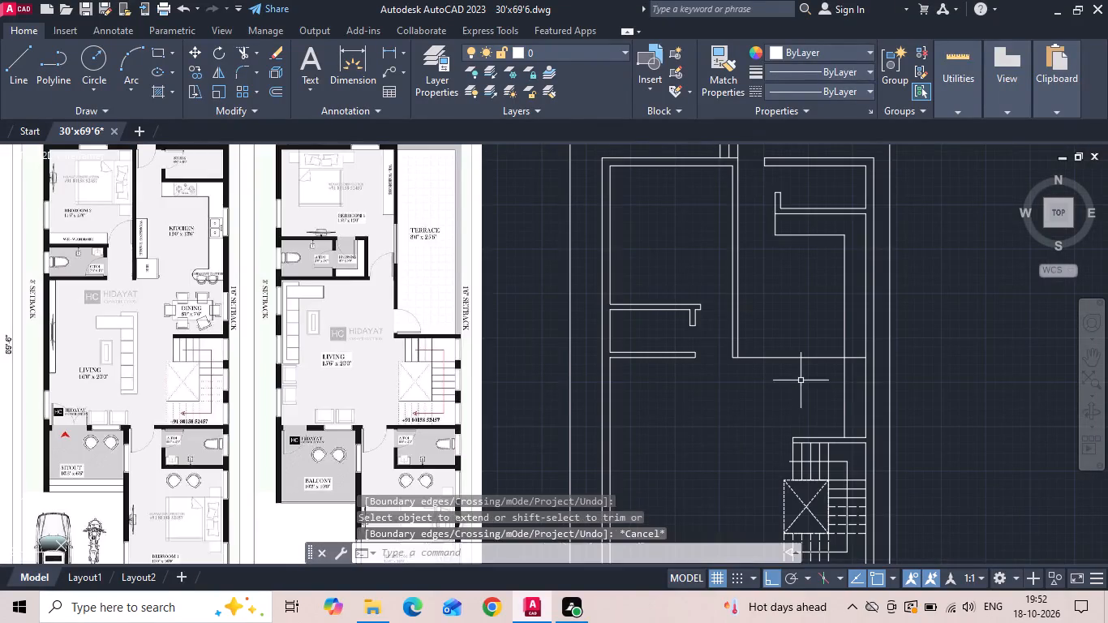
Offset the extended horizontal line 18" upward to form the breakfast counter's width.
{"action": "scroll", "coordinate": [187, 250], "scroll_direction": "up", "scroll_amount": 2}
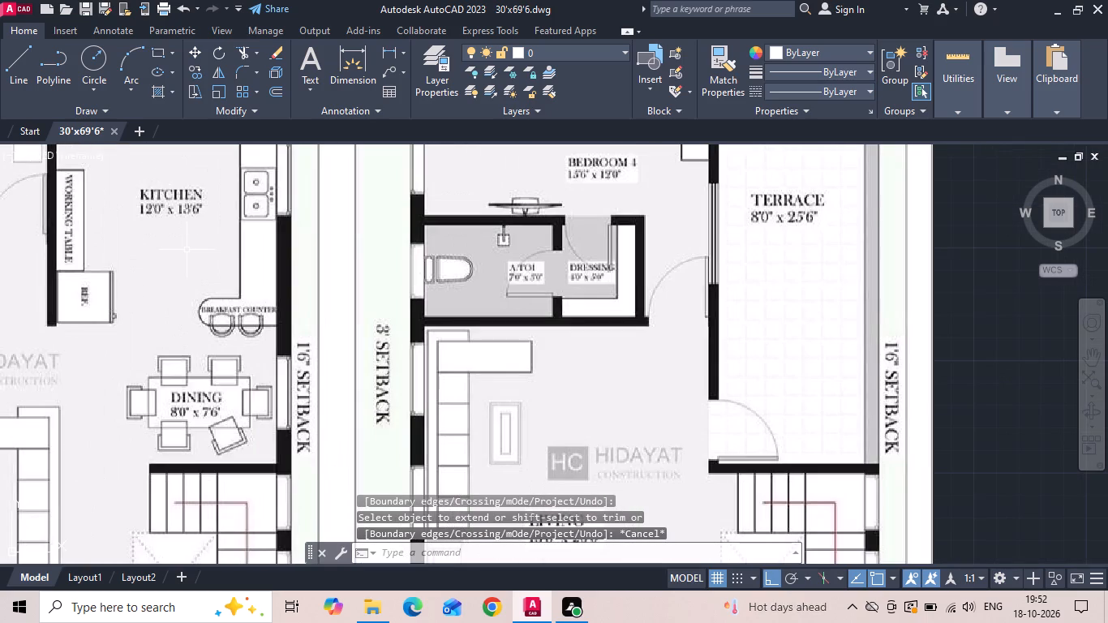
{"action": "scroll", "coordinate": [187, 250], "scroll_direction": "down", "scroll_amount": 2}
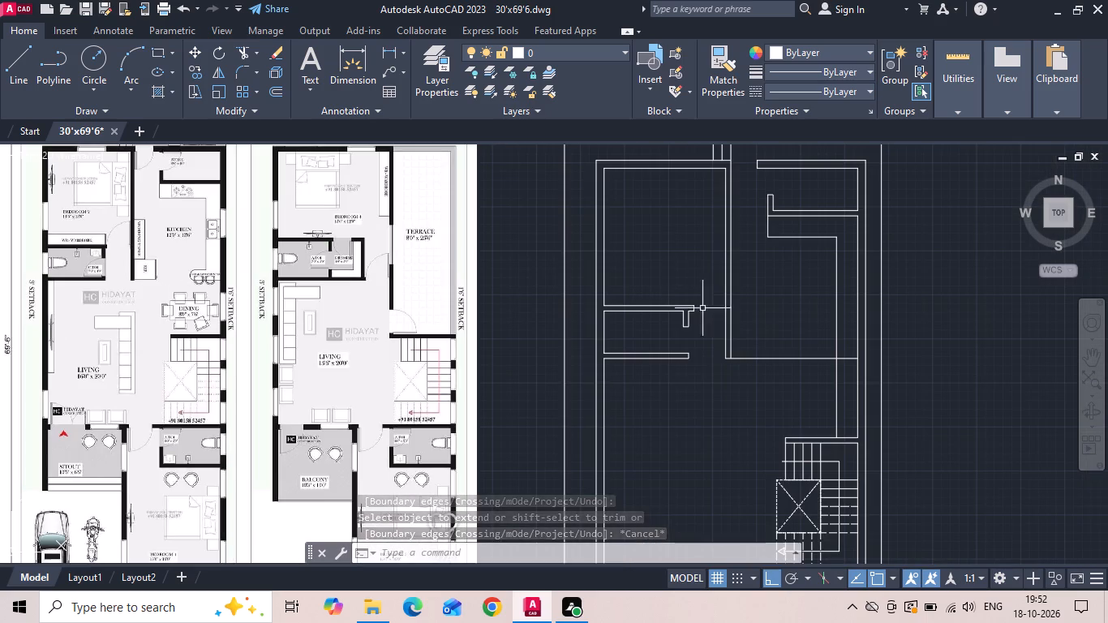
{"action": "middle_click_drag", "start_coordinate": [790, 336], "coordinate": [621, 372]}
{"action": "type", "text": "o"}
{"action": "key", "text": "space"}
{"action": "key", "text": "1"}
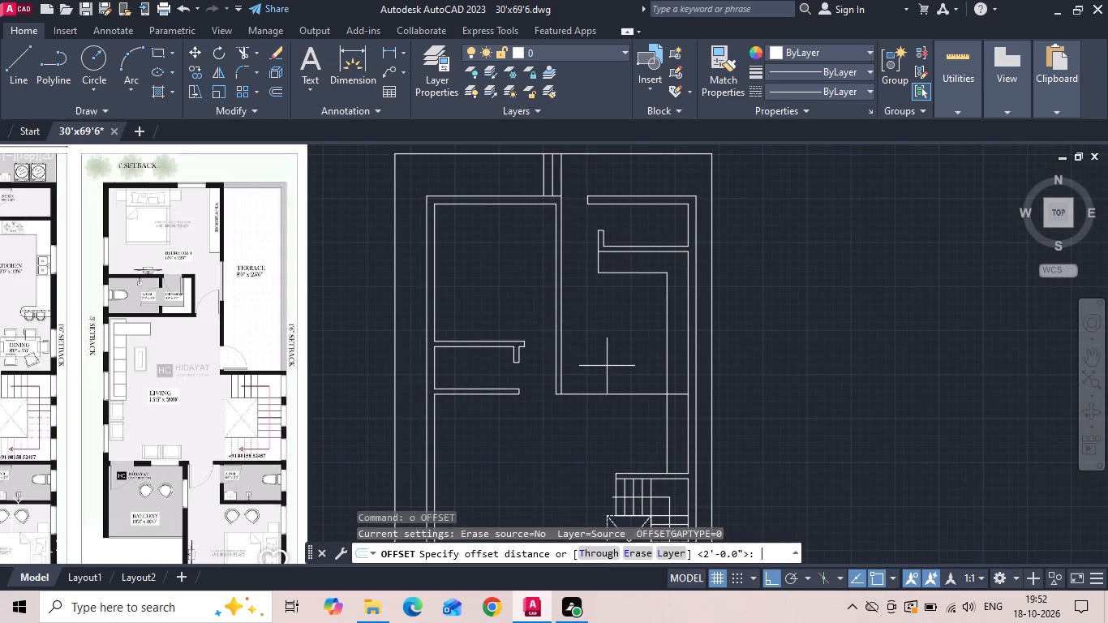
{"action": "key", "text": "8"}
{"action": "key", "text": "Return"}
{"action": "scroll", "coordinate": [646, 407], "scroll_direction": "up", "scroll_amount": 1}
{"action": "left_click", "coordinate": [667, 388]}
{"action": "left_click", "coordinate": [656, 354]}
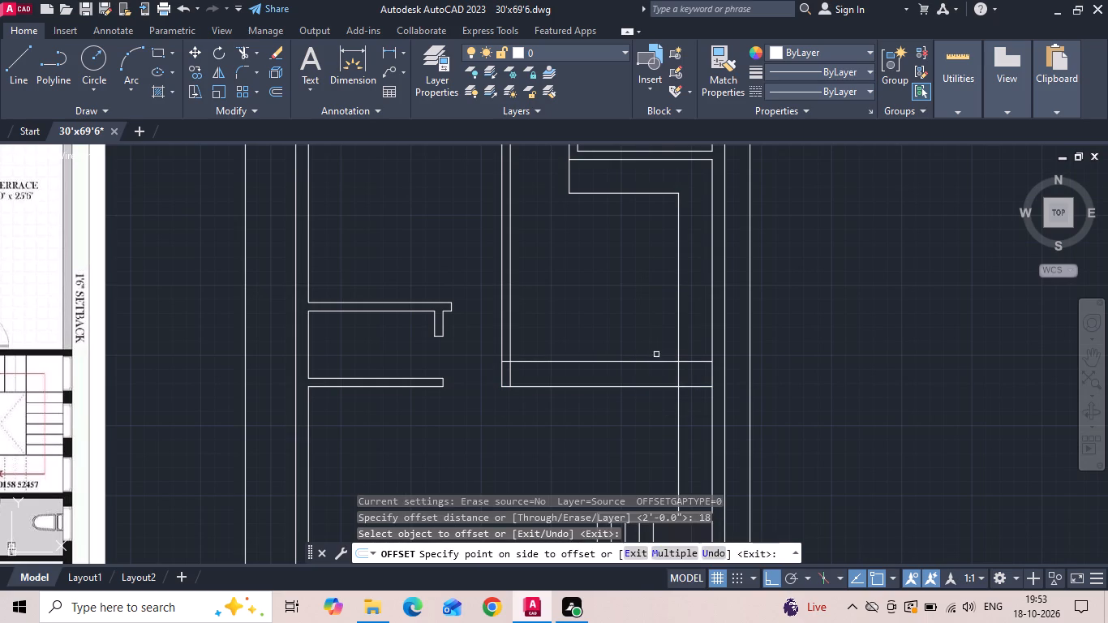
{"action": "scroll", "coordinate": [696, 392], "scroll_direction": "up", "scroll_amount": 2}
{"action": "scroll", "coordinate": [697, 392], "scroll_direction": "down", "scroll_amount": 4}
{"action": "key", "text": "Escape"}
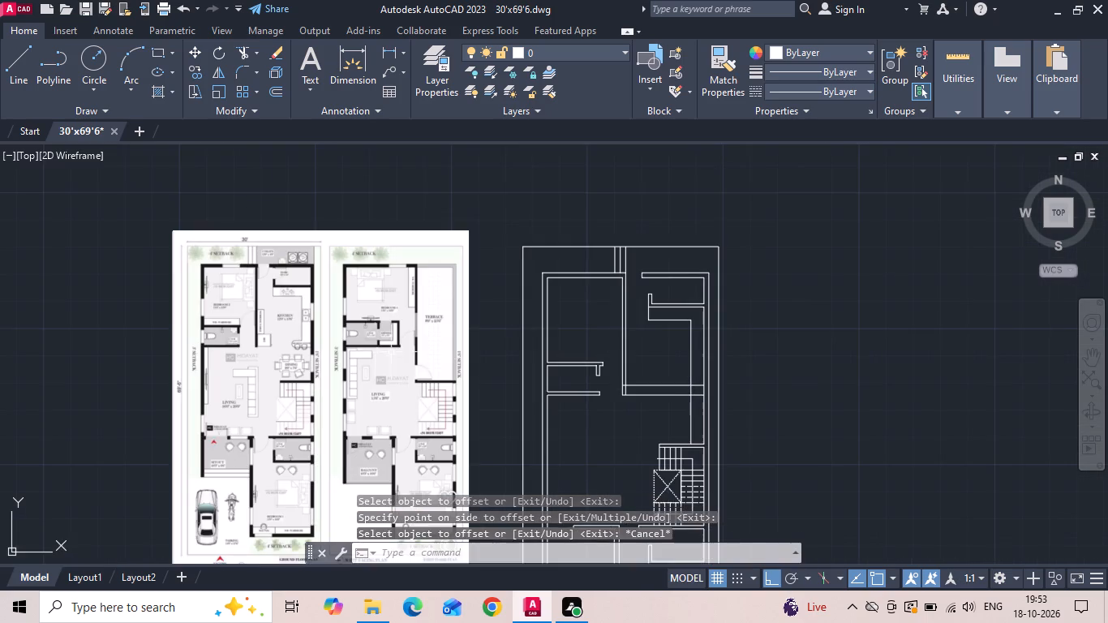
Offset the kitchen counter's vertical front line 2' to the left to set the breakfast counter's length.
{"action": "scroll", "coordinate": [275, 358], "scroll_direction": "up", "scroll_amount": 3}
{"action": "scroll", "coordinate": [348, 291], "scroll_direction": "up", "scroll_amount": 1}
{"action": "scroll", "coordinate": [253, 296], "scroll_direction": "down", "scroll_amount": 3}
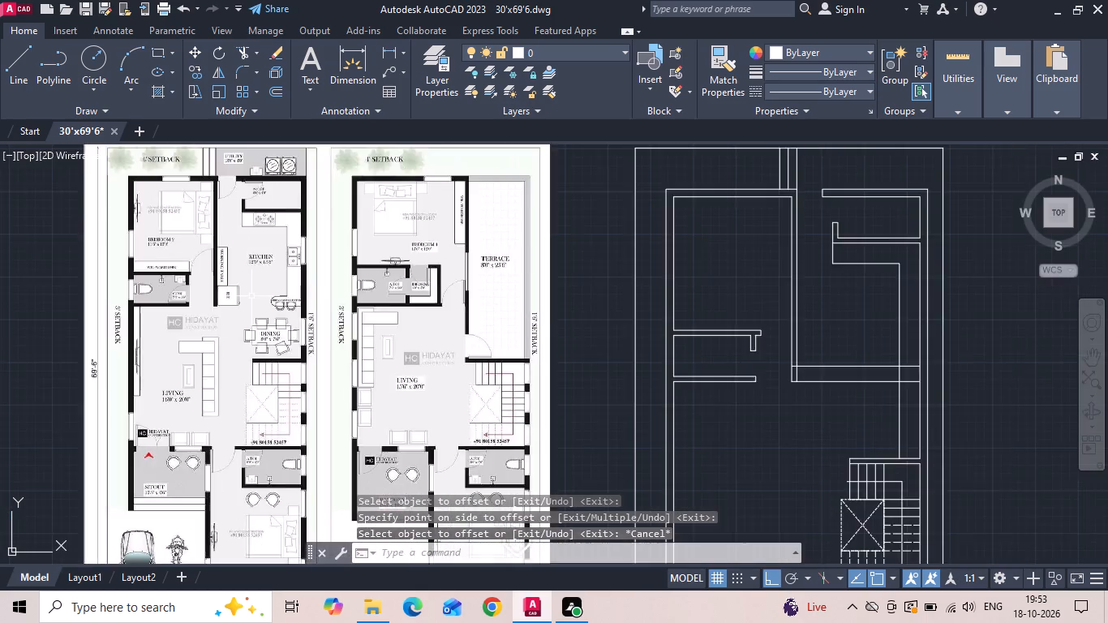
{"action": "scroll", "coordinate": [263, 310], "scroll_direction": "down", "scroll_amount": 1}
{"action": "scroll", "coordinate": [663, 322], "scroll_direction": "up", "scroll_amount": 2}
{"action": "type", "text": "o 2"}
{"action": "key", "text": "apostrophe"}
{"action": "key", "text": "Return"}
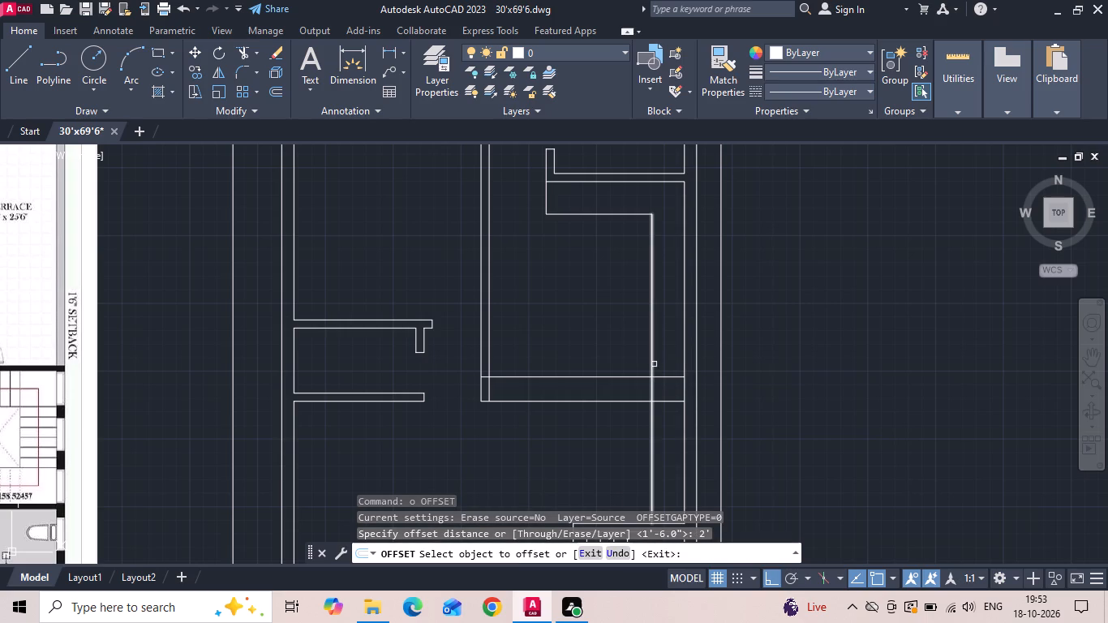
{"action": "left_click_drag", "start_coordinate": [654, 364], "coordinate": [642, 367]}
{"action": "left_click", "coordinate": [616, 370]}
{"action": "scroll", "coordinate": [599, 368], "scroll_direction": "up", "scroll_amount": 1}
{"action": "key", "text": "Escape"}
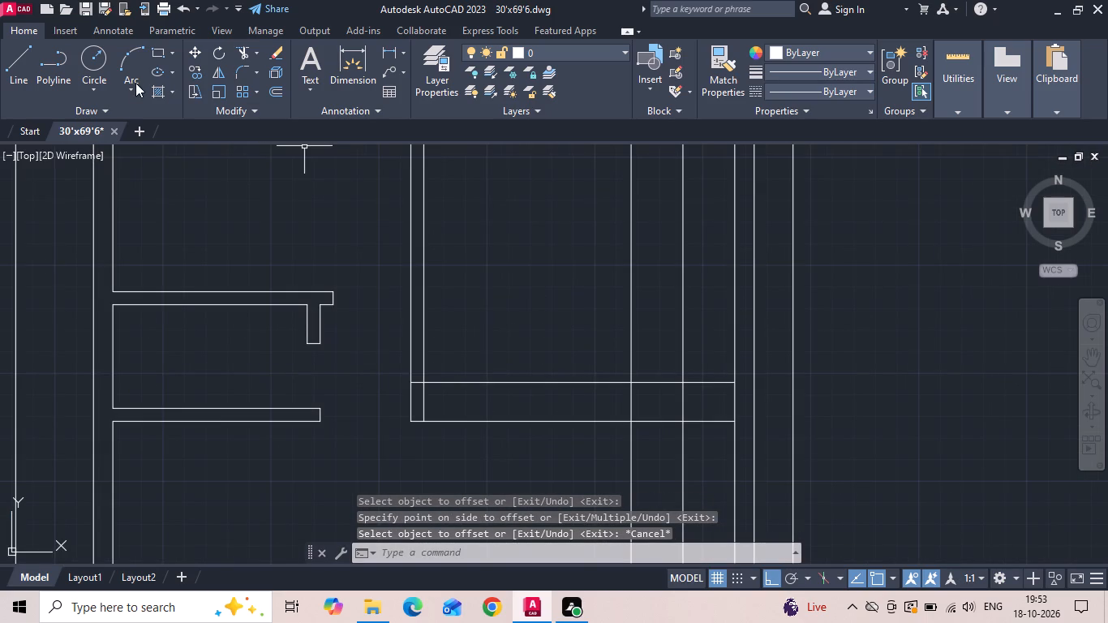
Draw a two-point circle between the breakfast counter's two horizontal lines where they meet the new vertical line.
{"action": "left_click", "coordinate": [109, 96]}
{"action": "left_click", "coordinate": [130, 193]}
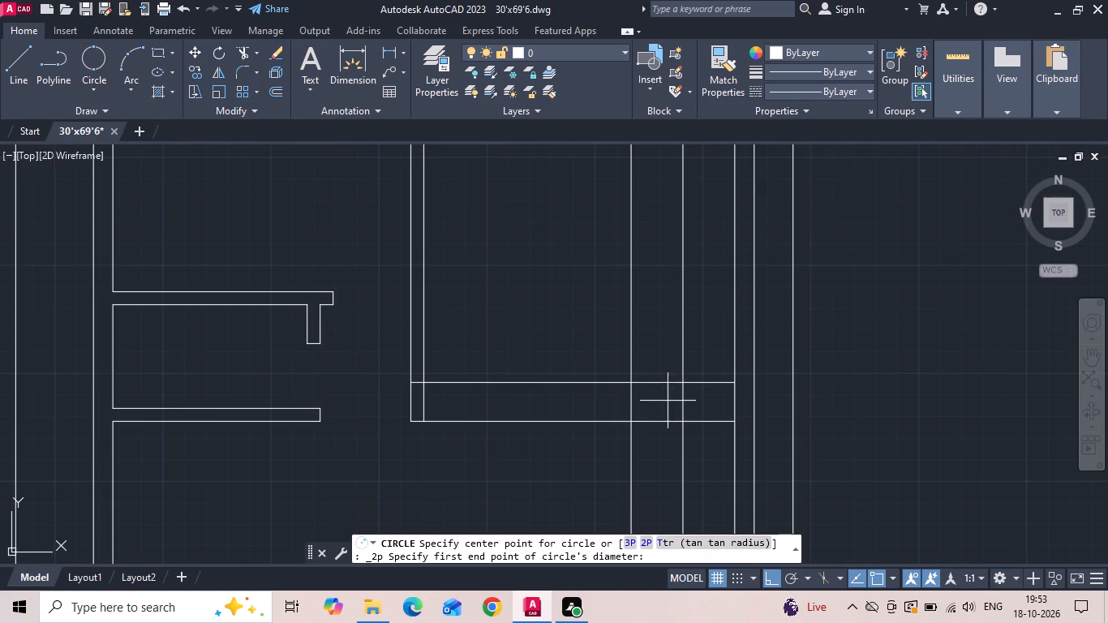
{"action": "left_click", "coordinate": [629, 383]}
{"action": "scroll", "coordinate": [632, 415], "scroll_direction": "up", "scroll_amount": 2}
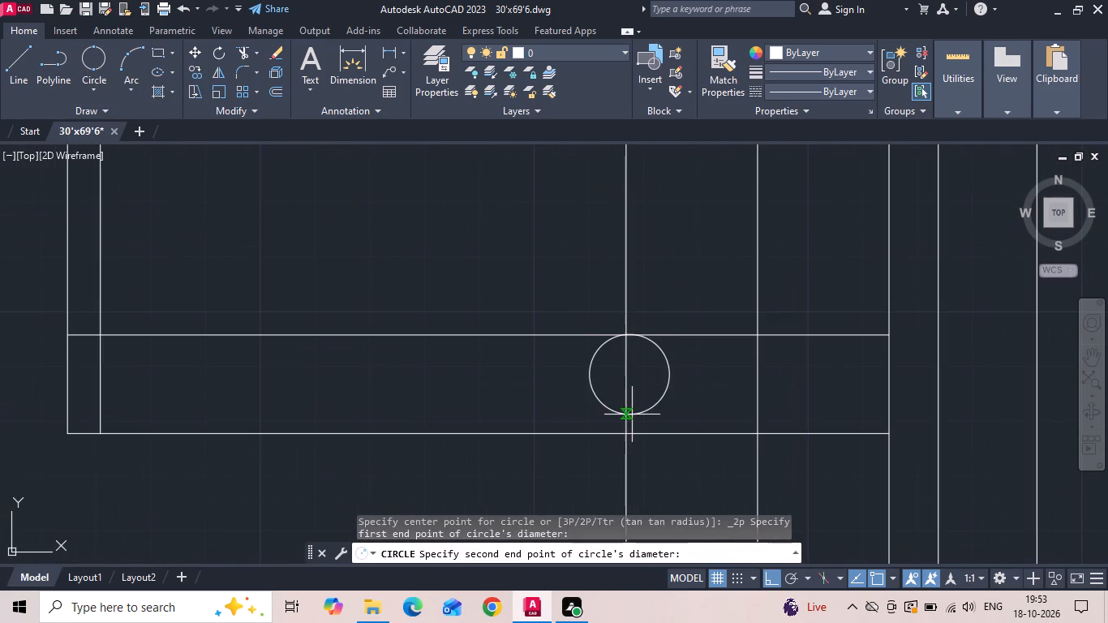
{"action": "left_click", "coordinate": [629, 432]}
{"action": "key", "text": "Escape"}
Trim the circle's right half, the counter front line inside the breakfast counter, and the excess horizontal lines, including inside the dividing wall.
{"action": "key", "text": "t"}
{"action": "key", "text": "r"}
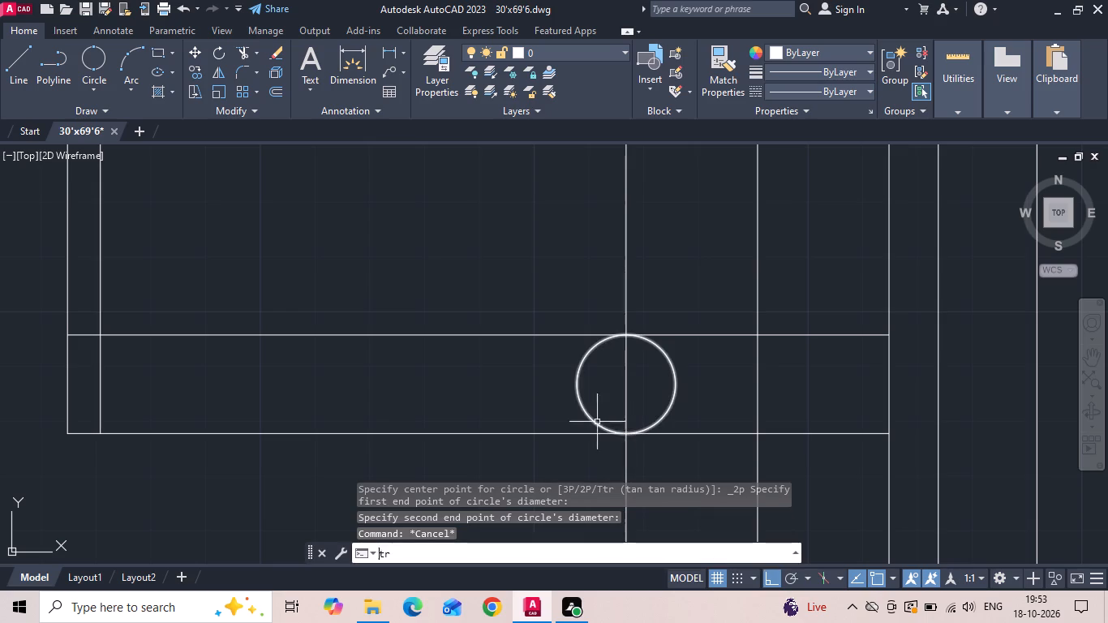
{"action": "key", "text": "space"}
{"action": "left_click_drag", "start_coordinate": [652, 378], "coordinate": [684, 391]}
{"action": "left_click_drag", "start_coordinate": [712, 388], "coordinate": [793, 380]}
{"action": "left_click_drag", "start_coordinate": [805, 325], "coordinate": [799, 359]}
{"action": "scroll", "coordinate": [741, 383], "scroll_direction": "down", "scroll_amount": 1}
{"action": "left_click_drag", "start_coordinate": [603, 314], "coordinate": [597, 432]}
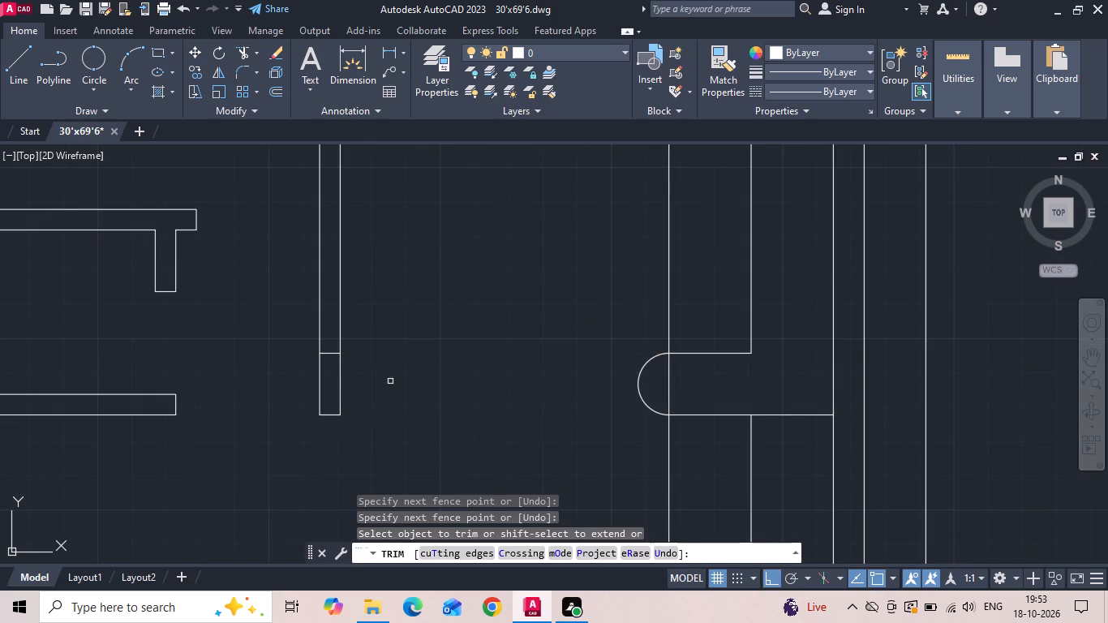
{"action": "left_click", "coordinate": [327, 350]}
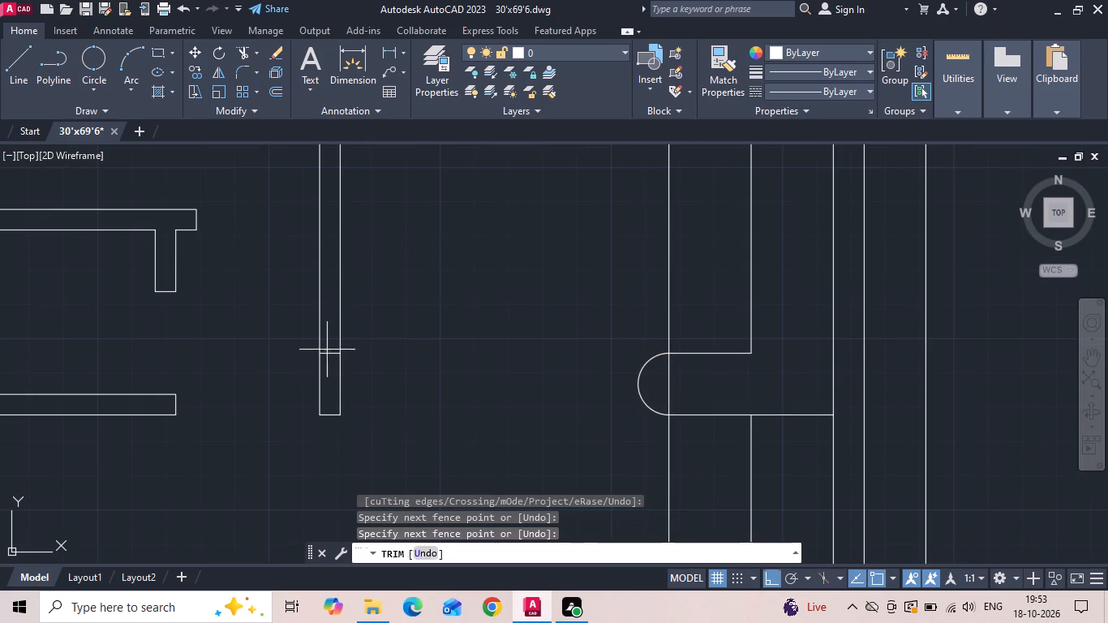
{"action": "left_click", "coordinate": [331, 364]}
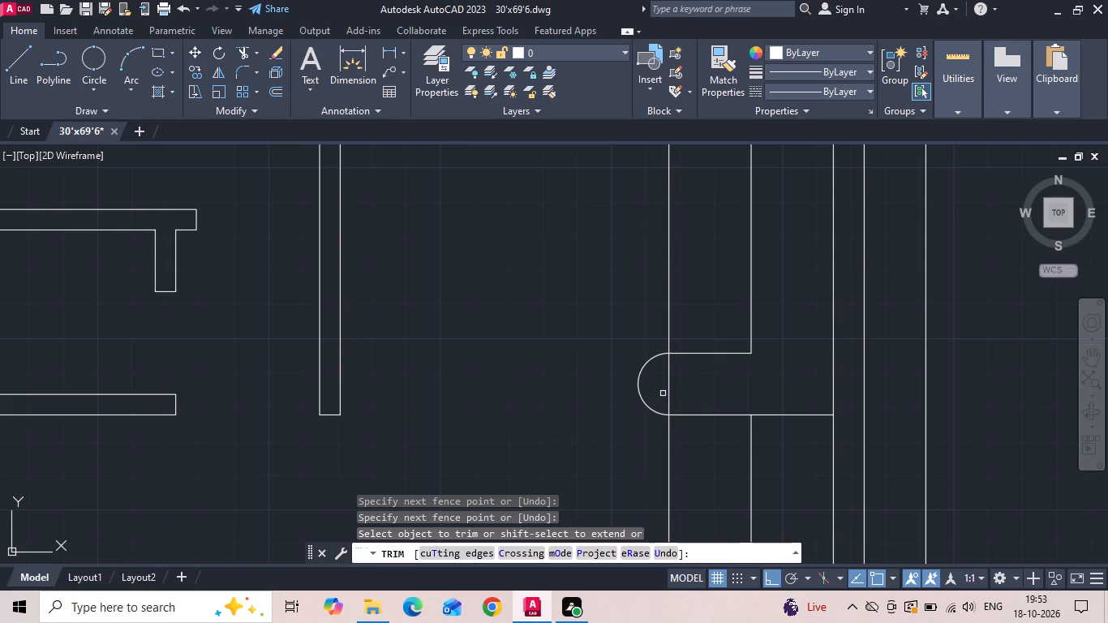
Trim away the vertical guide through the rounded end and the counter front line below the breakfast counter, and save the drawing.
{"action": "left_click", "coordinate": [665, 387]}
{"action": "left_click", "coordinate": [673, 395]}
{"action": "left_click_drag", "start_coordinate": [659, 439], "coordinate": [671, 453]}
{"action": "left_click", "coordinate": [682, 461]}
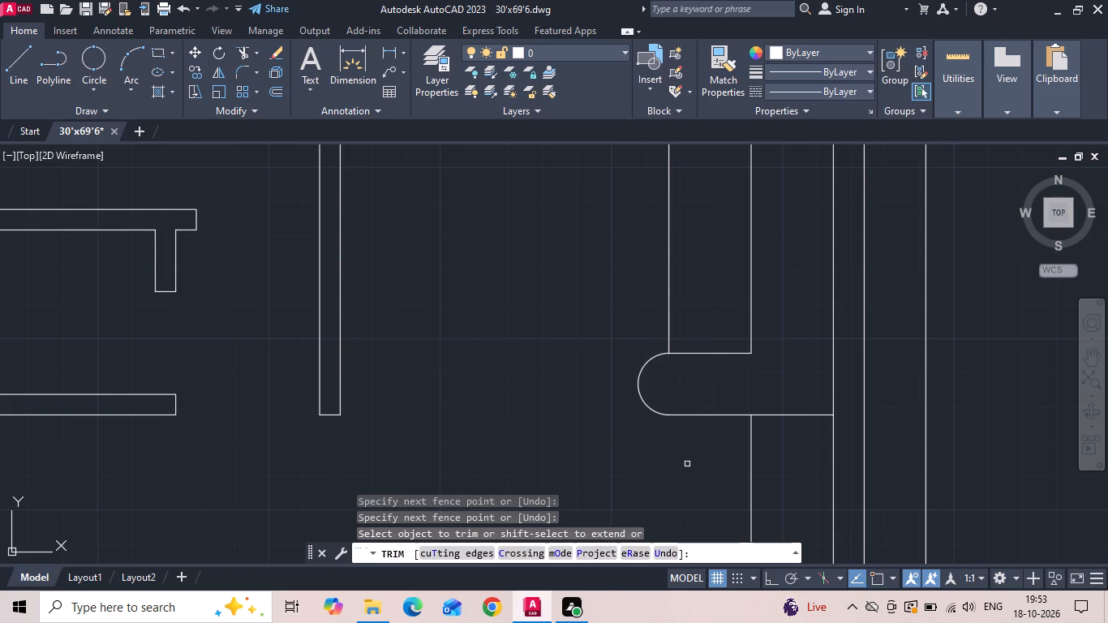
{"action": "left_click_drag", "start_coordinate": [767, 449], "coordinate": [653, 470]}
{"action": "left_click", "coordinate": [678, 309]}
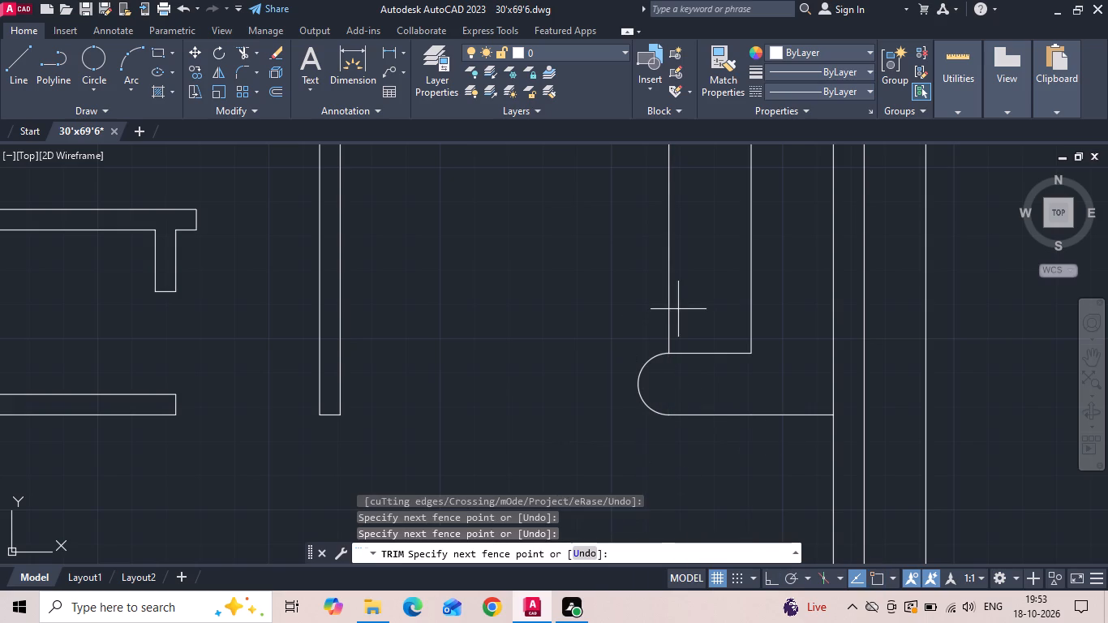
{"action": "scroll", "coordinate": [607, 324], "scroll_direction": "down", "scroll_amount": 2}
{"action": "left_click", "coordinate": [603, 297]}
{"action": "key", "text": "Escape"}
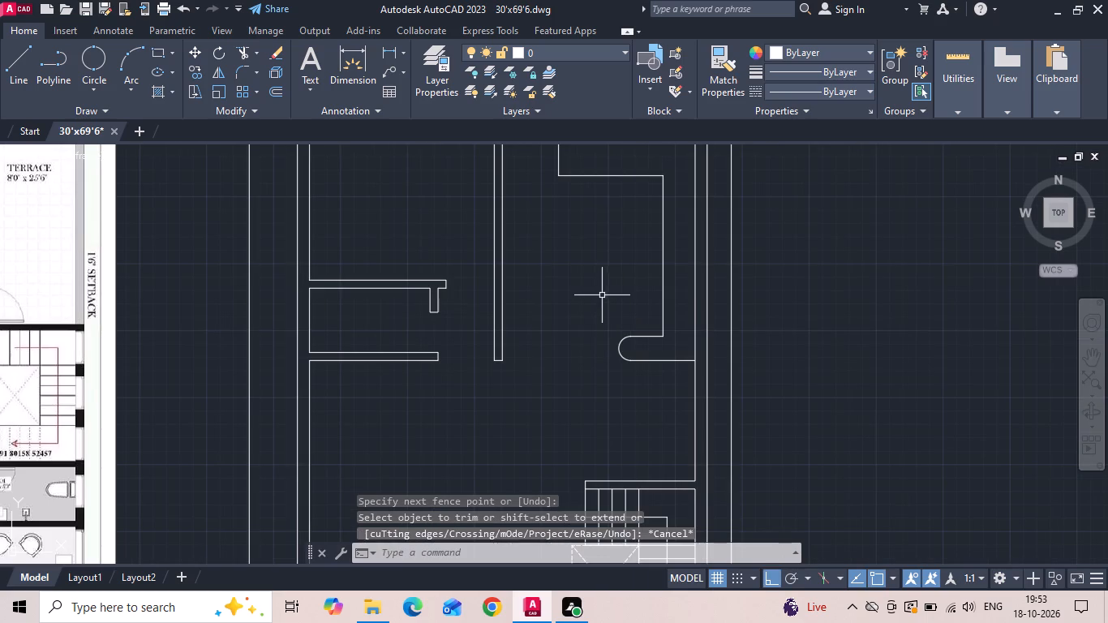
{"action": "key", "text": "ctrl+s"}
{"action": "scroll", "coordinate": [687, 361], "scroll_direction": "down", "scroll_amount": 1}
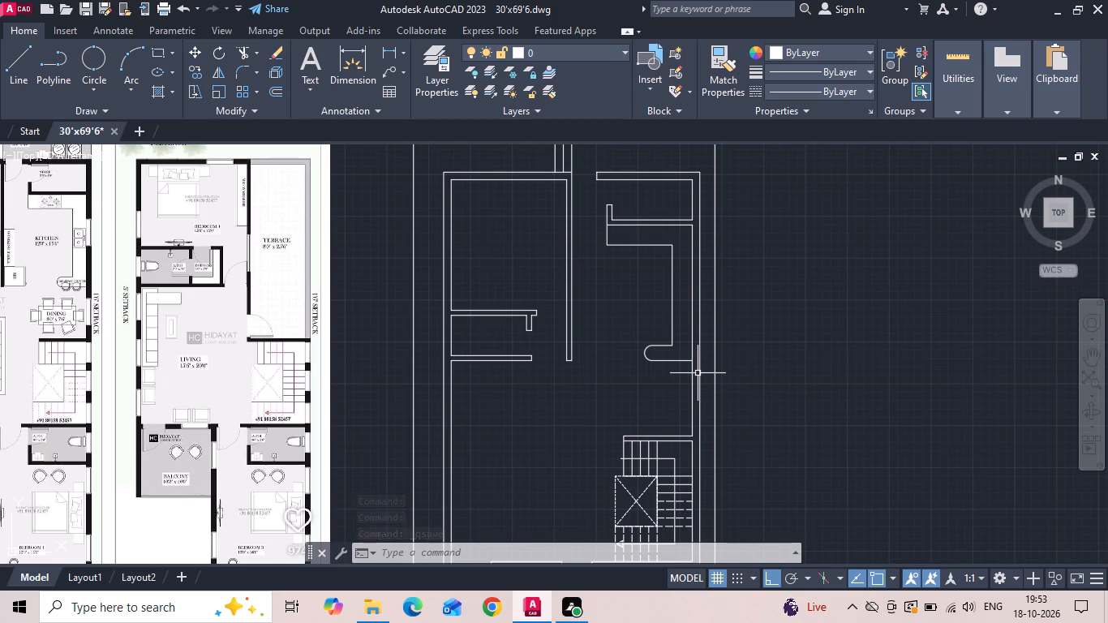
Measure the height of the kitchen's side-wall window opening beside the sink in the reference image.
{"action": "left_click", "coordinate": [385, 52]}
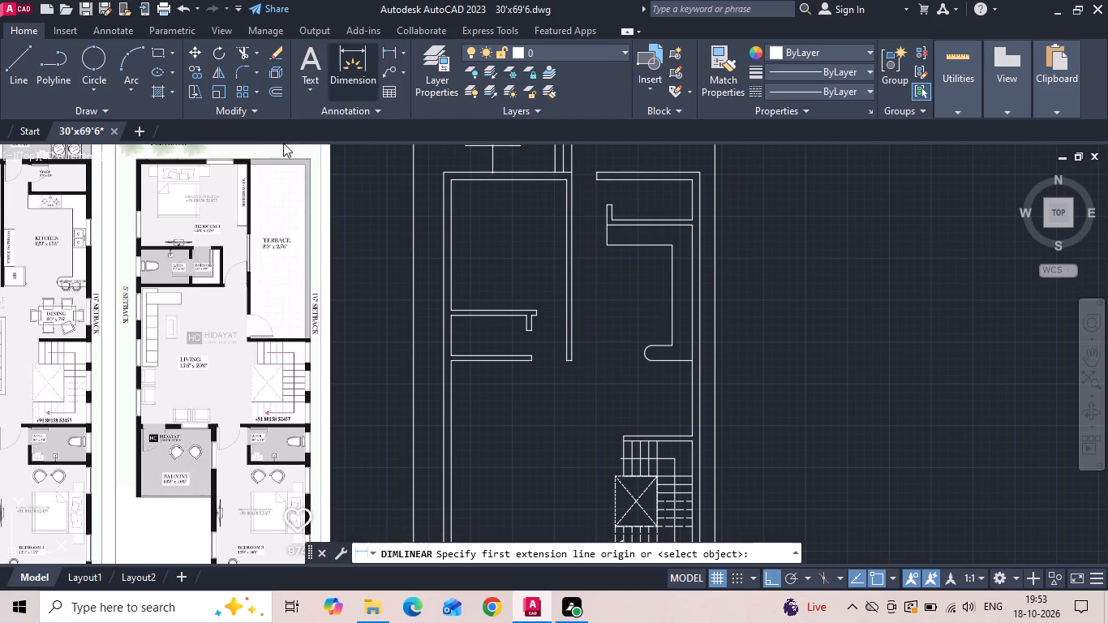
{"action": "scroll", "coordinate": [62, 235], "scroll_direction": "up", "scroll_amount": 2}
{"action": "middle_click_drag", "start_coordinate": [91, 234], "coordinate": [147, 273]}
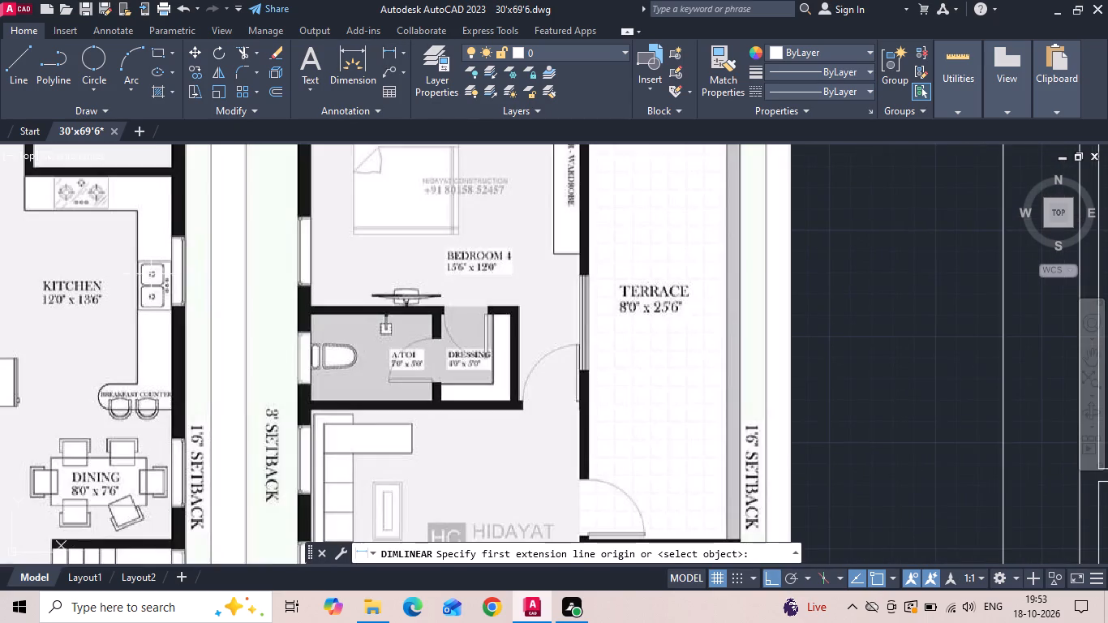
{"action": "scroll", "coordinate": [191, 268], "scroll_direction": "up", "scroll_amount": 2}
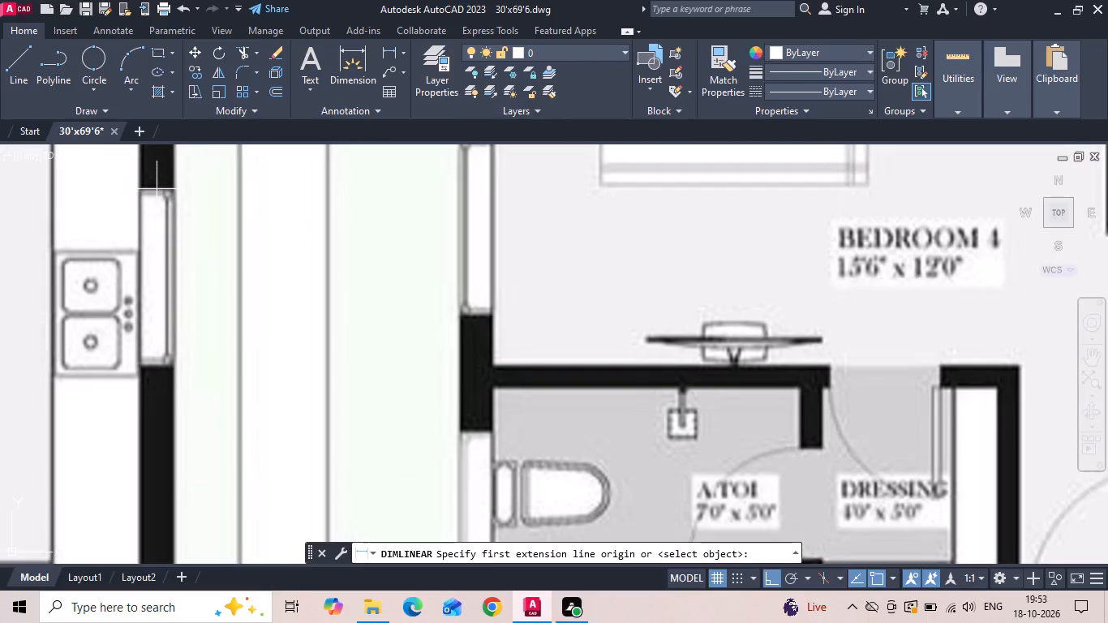
{"action": "left_click", "coordinate": [157, 188]}
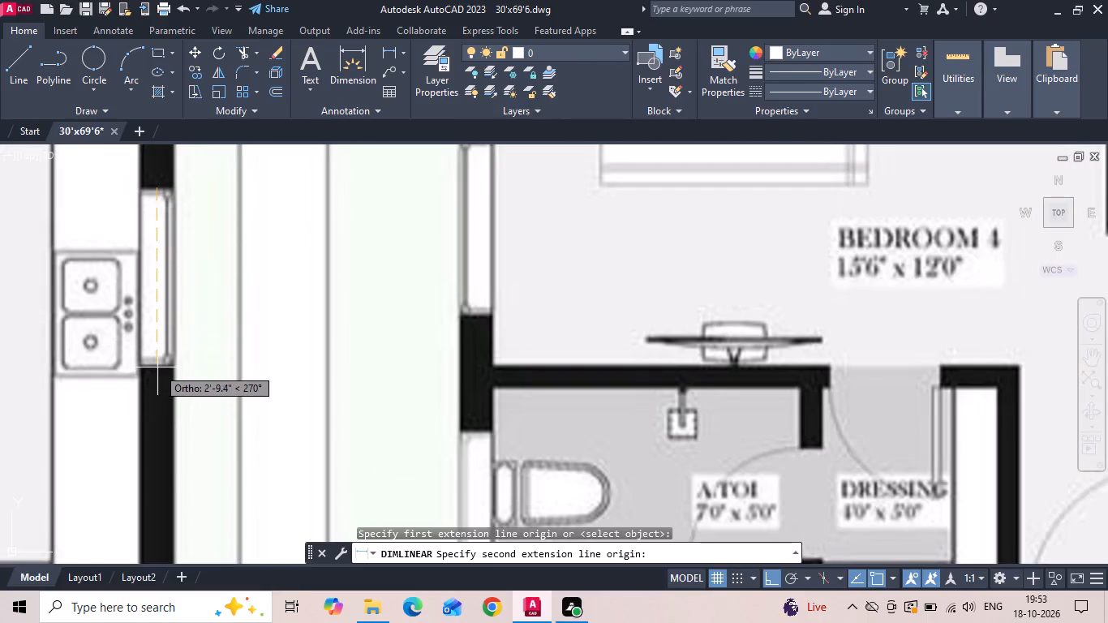
{"action": "key", "text": "Escape"}
{"action": "scroll", "coordinate": [148, 367], "scroll_direction": "down", "scroll_amount": 2}
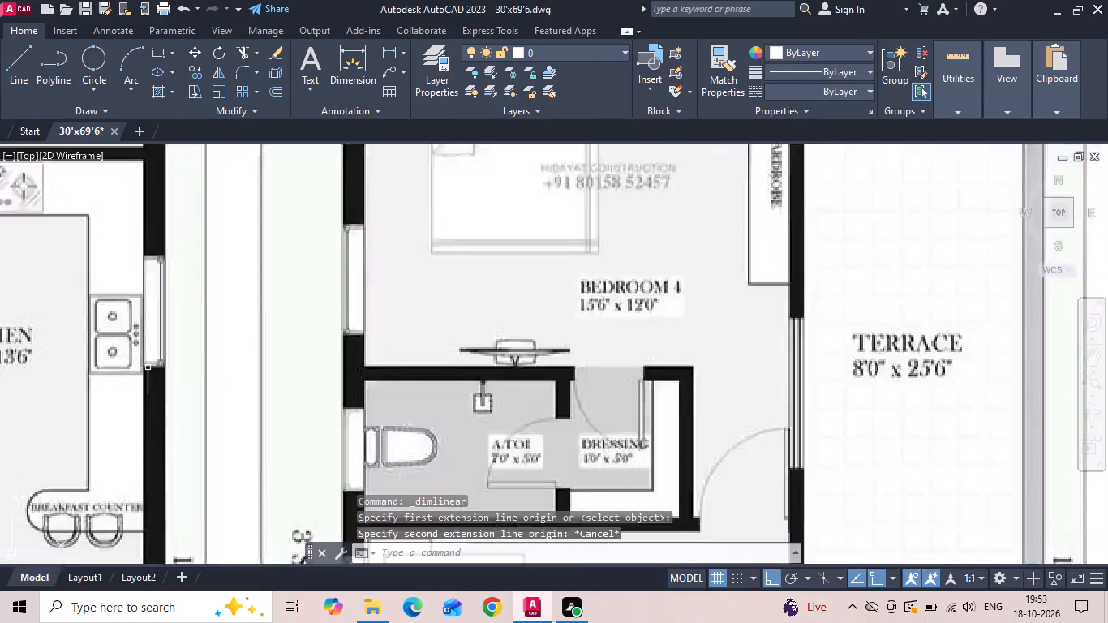
{"action": "scroll", "coordinate": [92, 320], "scroll_direction": "down", "scroll_amount": 3}
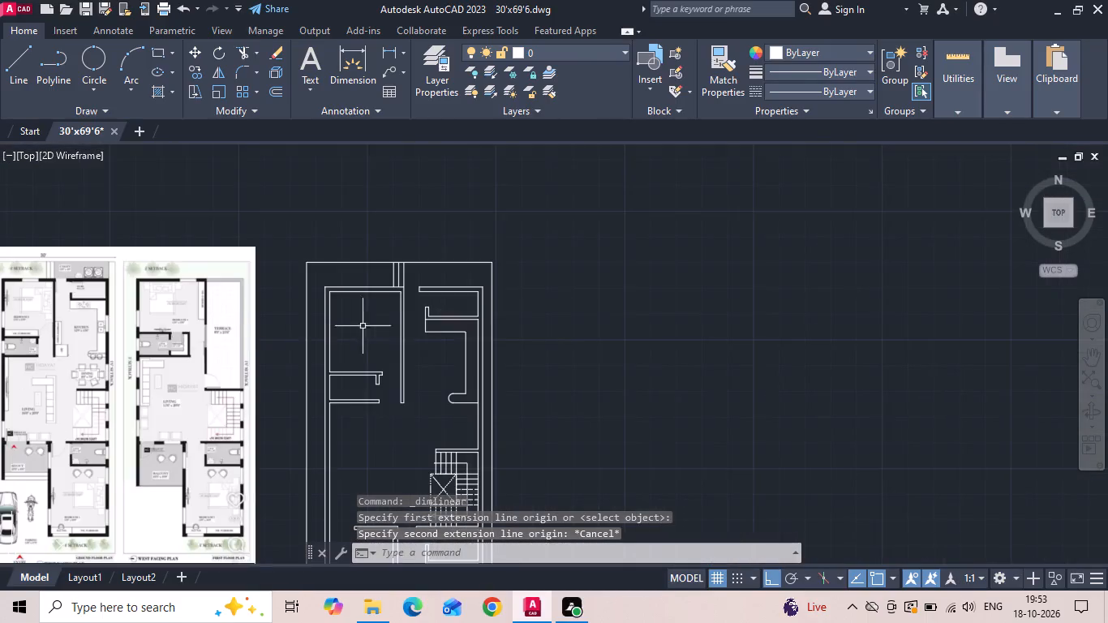
Offset the wall line behind the kitchen's upper counter 3' downward, and offset the resulting line another 3' for the window.
{"action": "scroll", "coordinate": [432, 343], "scroll_direction": "up", "scroll_amount": 2}
{"action": "type", "text": "o"}
{"action": "key", "text": "space"}
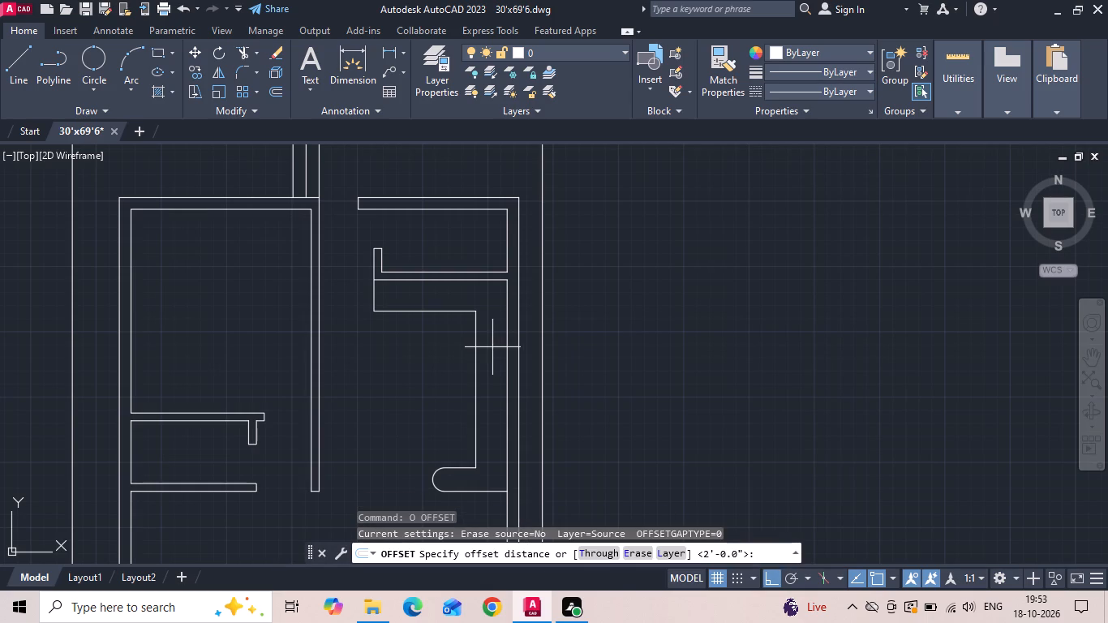
{"action": "type", "text": "3'"}
{"action": "key", "text": "Return"}
{"action": "scroll", "coordinate": [483, 308], "scroll_direction": "up", "scroll_amount": 1}
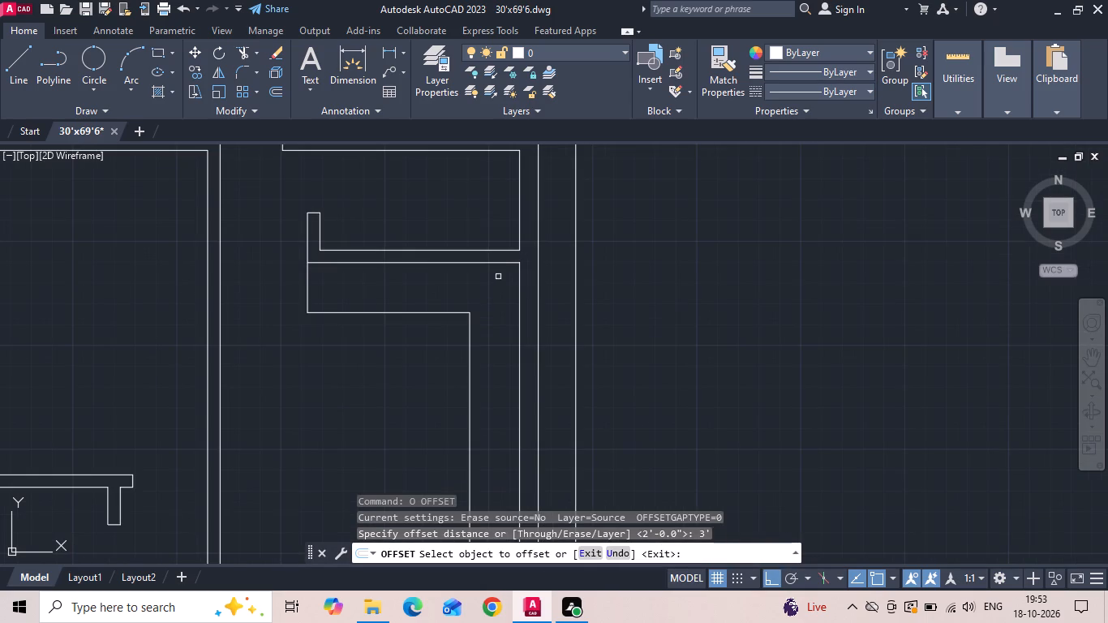
{"action": "left_click", "coordinate": [505, 261]}
{"action": "left_click", "coordinate": [499, 337]}
{"action": "left_click_drag", "start_coordinate": [502, 337], "coordinate": [492, 385]}
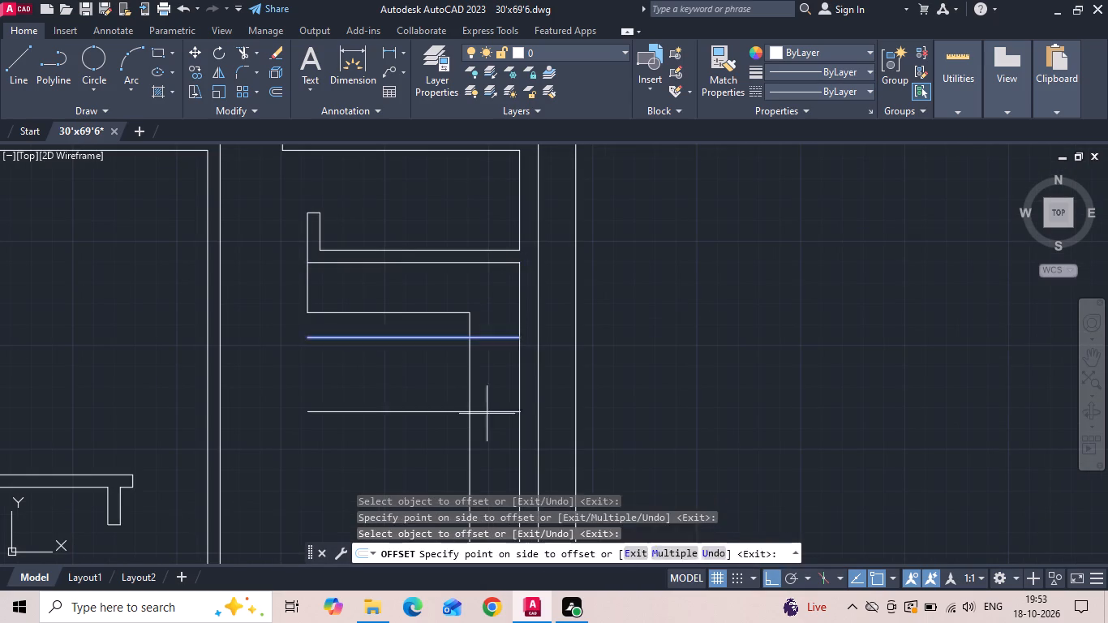
{"action": "left_click", "coordinate": [487, 414]}
{"action": "key", "text": "Escape"}
Check the distance from the kitchen's upper wall corner to the side window in the reference image.
{"action": "scroll", "coordinate": [516, 377], "scroll_direction": "down", "scroll_amount": 2}
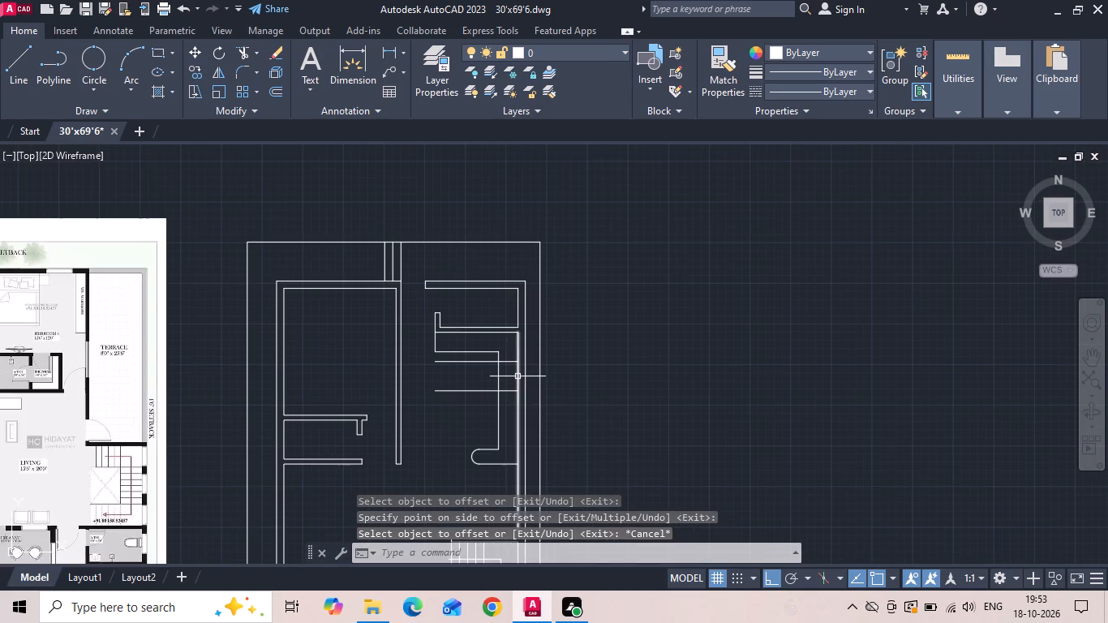
{"action": "middle_click_drag", "start_coordinate": [269, 381], "coordinate": [560, 344]}
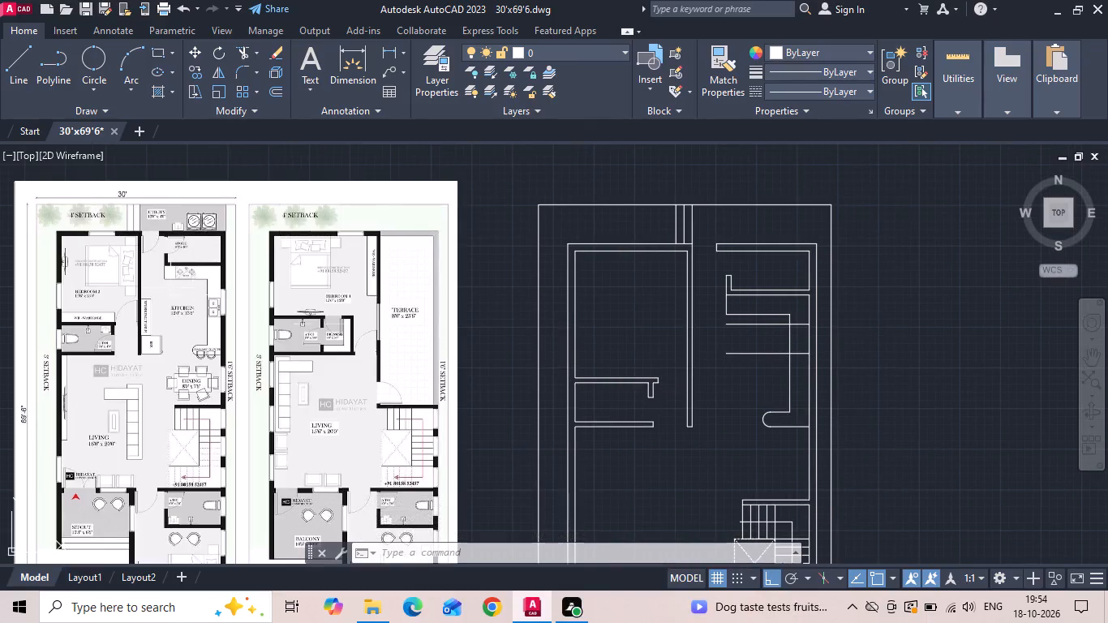
{"action": "scroll", "coordinate": [170, 288], "scroll_direction": "up", "scroll_amount": 2}
{"action": "left_click", "coordinate": [387, 47]}
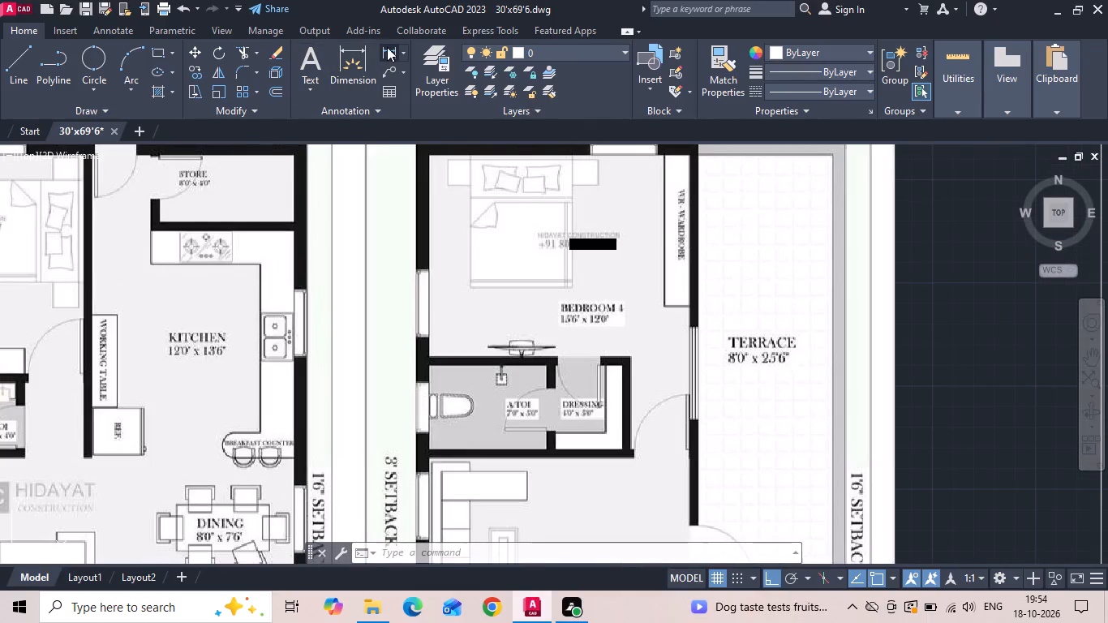
{"action": "scroll", "coordinate": [307, 228], "scroll_direction": "up", "scroll_amount": 2}
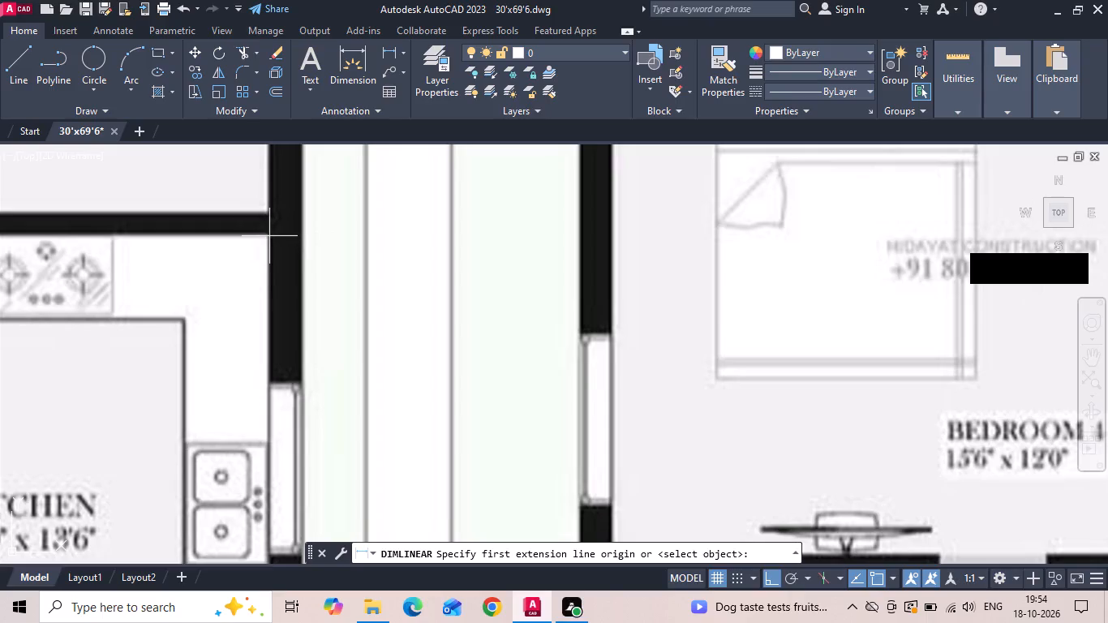
{"action": "left_click", "coordinate": [269, 236]}
{"action": "key", "text": "Escape"}
{"action": "scroll", "coordinate": [222, 316], "scroll_direction": "down", "scroll_amount": 3}
{"action": "scroll", "coordinate": [181, 249], "scroll_direction": "down", "scroll_amount": 2}
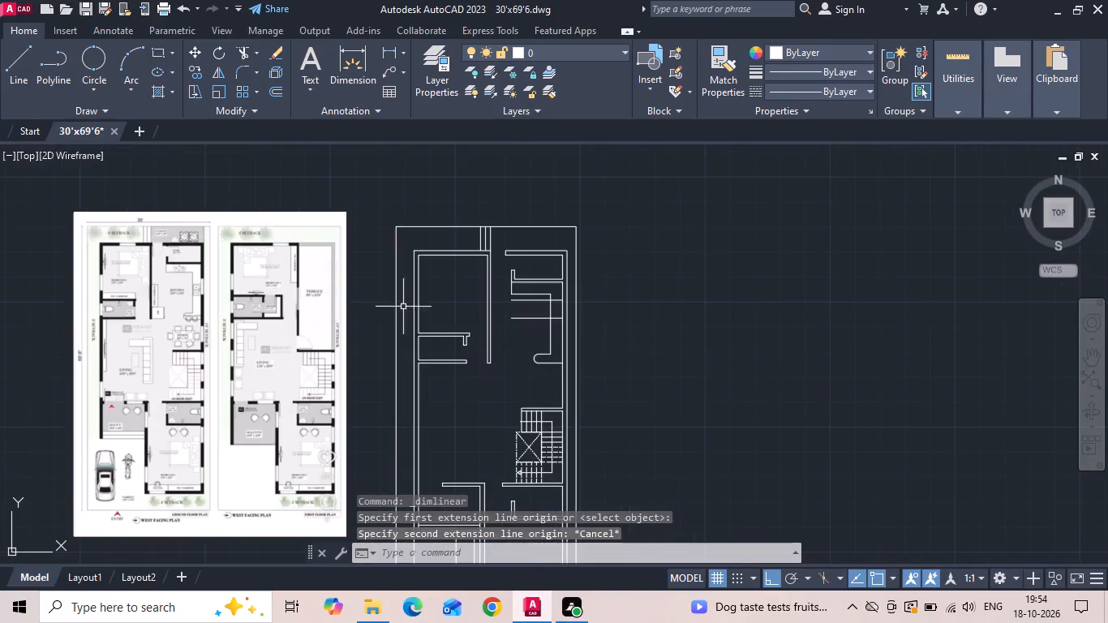
Extend the two horizontal window lines through the kitchen's side wall to its outer face.
{"action": "scroll", "coordinate": [601, 324], "scroll_direction": "up", "scroll_amount": 2}
{"action": "scroll", "coordinate": [534, 269], "scroll_direction": "up", "scroll_amount": 1}
{"action": "type", "text": "ex"}
{"action": "key", "text": "space"}
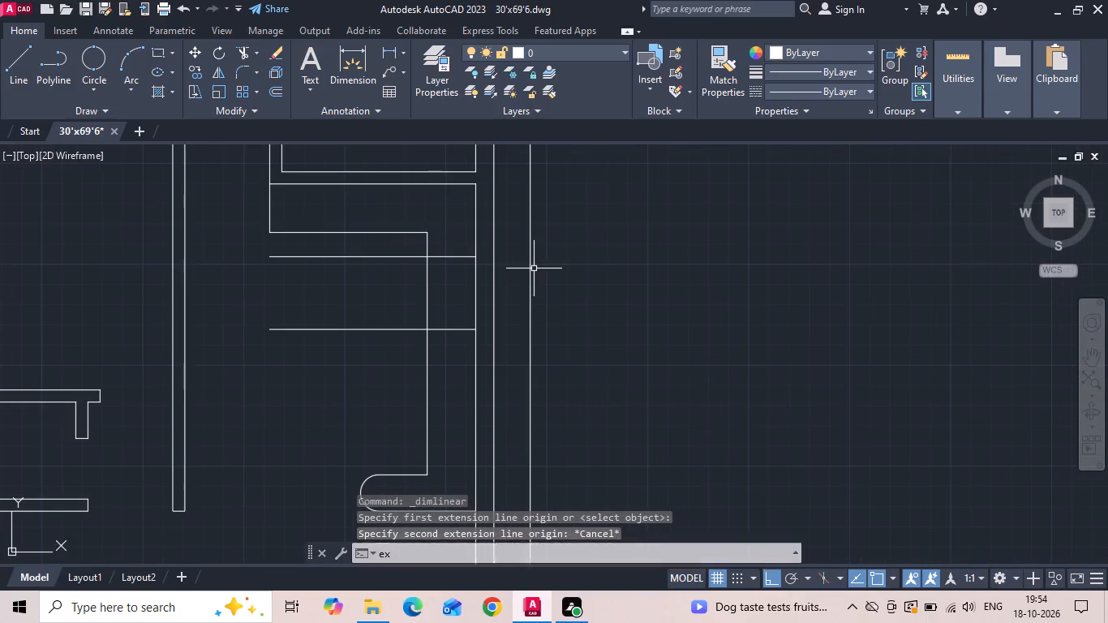
{"action": "left_click_drag", "start_coordinate": [451, 251], "coordinate": [462, 307]}
{"action": "left_click_drag", "start_coordinate": [462, 328], "coordinate": [457, 354]}
{"action": "left_click", "coordinate": [450, 335]}
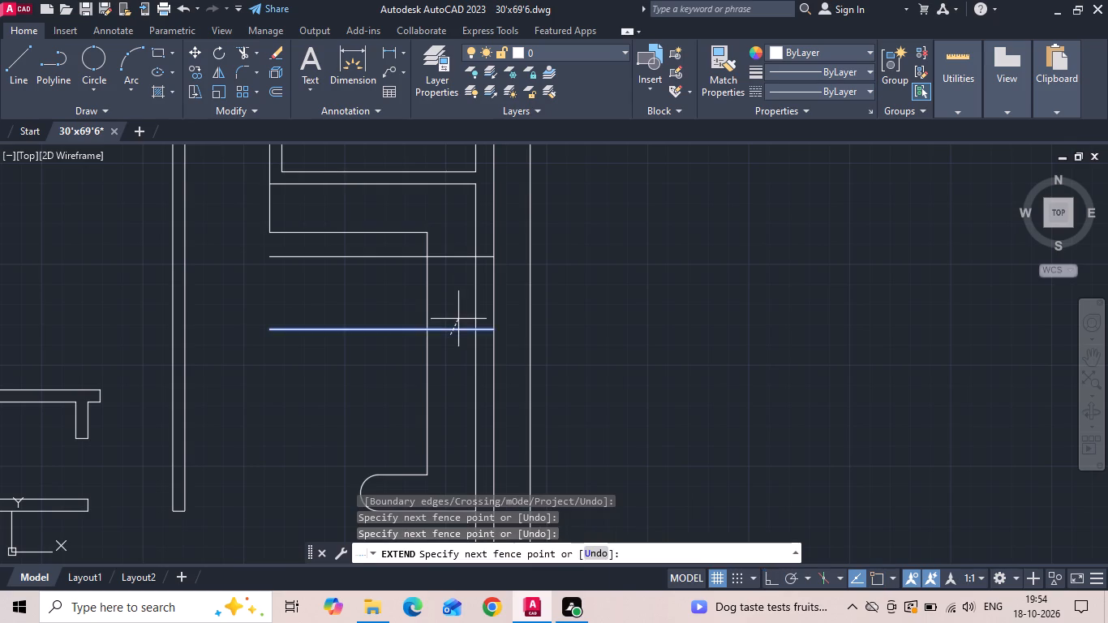
{"action": "left_click", "coordinate": [458, 319]}
{"action": "key", "text": "Escape"}
Trim and erase the two window lines inside the kitchen, keeping only the short segments within the side wall.
{"action": "type", "text": "tr"}
{"action": "key", "text": "space"}
{"action": "left_click_drag", "start_coordinate": [462, 247], "coordinate": [461, 365]}
{"action": "key", "text": "Escape"}
{"action": "left_click", "coordinate": [367, 358]}
{"action": "left_click", "coordinate": [289, 253]}
{"action": "key", "text": "Delete"}
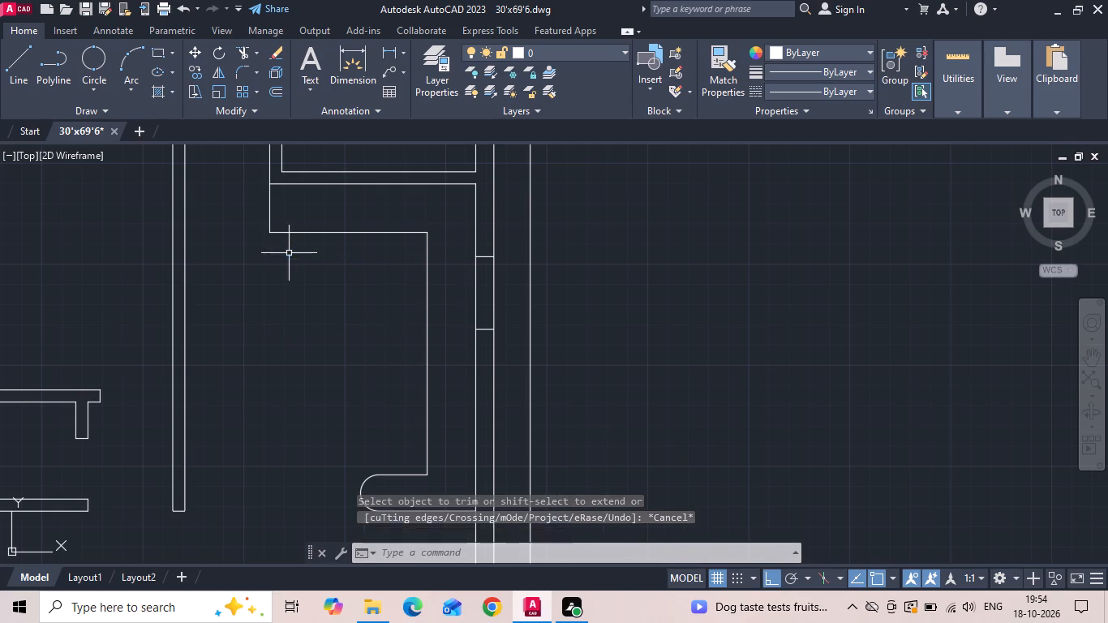
Move the kitchen window's two end lines 12" down along the side wall.
{"action": "scroll", "coordinate": [606, 254], "scroll_direction": "down", "scroll_amount": 3}
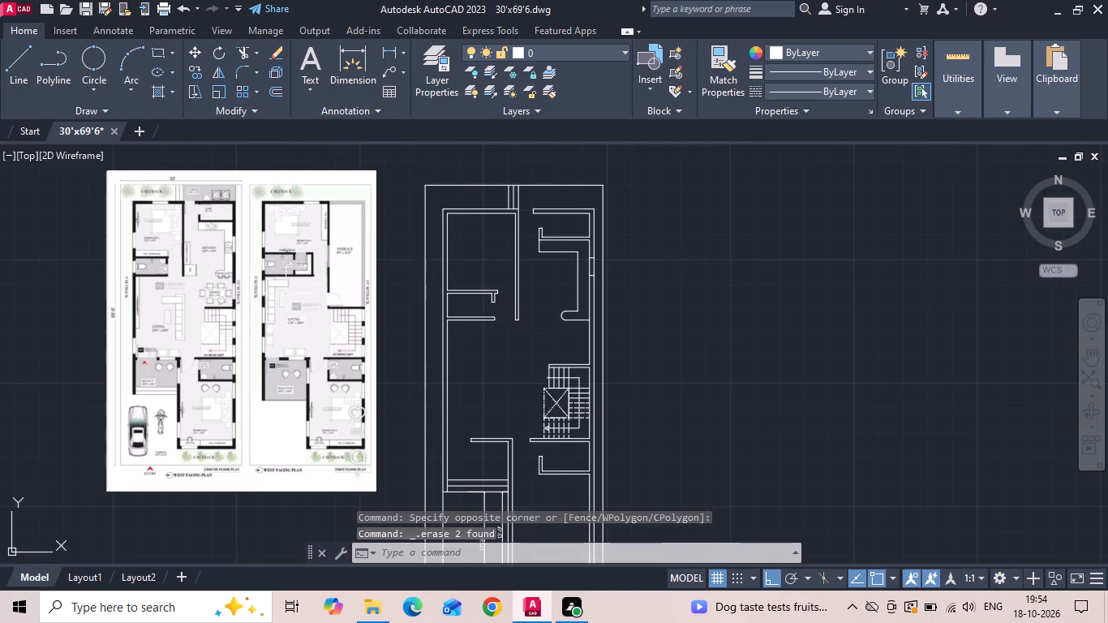
{"action": "scroll", "coordinate": [238, 299], "scroll_direction": "up", "scroll_amount": 2}
{"action": "scroll", "coordinate": [152, 299], "scroll_direction": "down", "scroll_amount": 1}
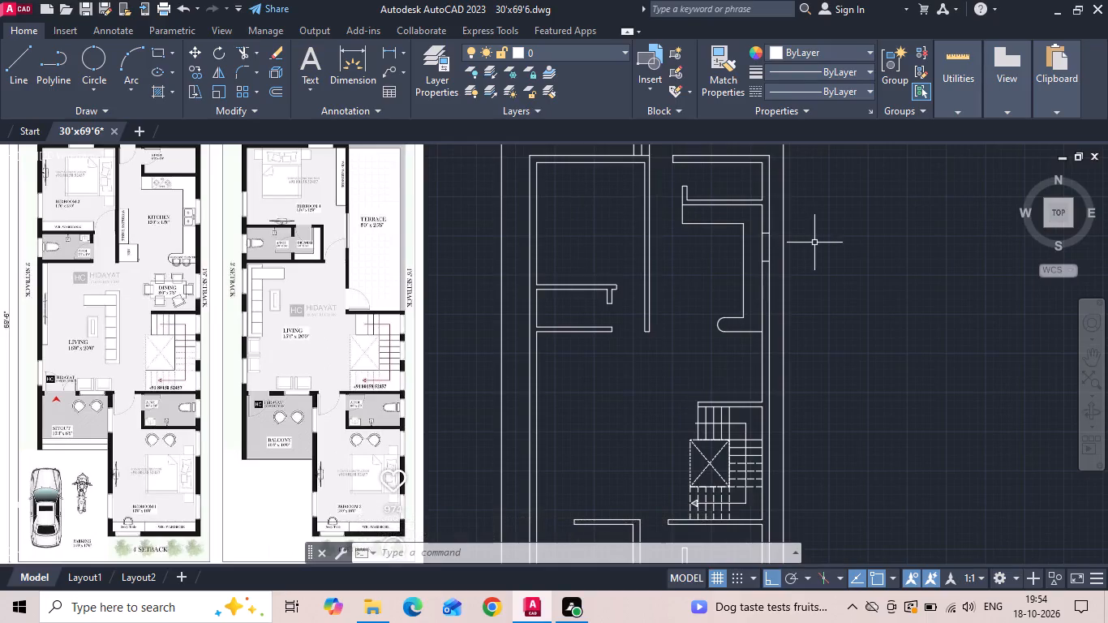
{"action": "scroll", "coordinate": [771, 243], "scroll_direction": "up", "scroll_amount": 2}
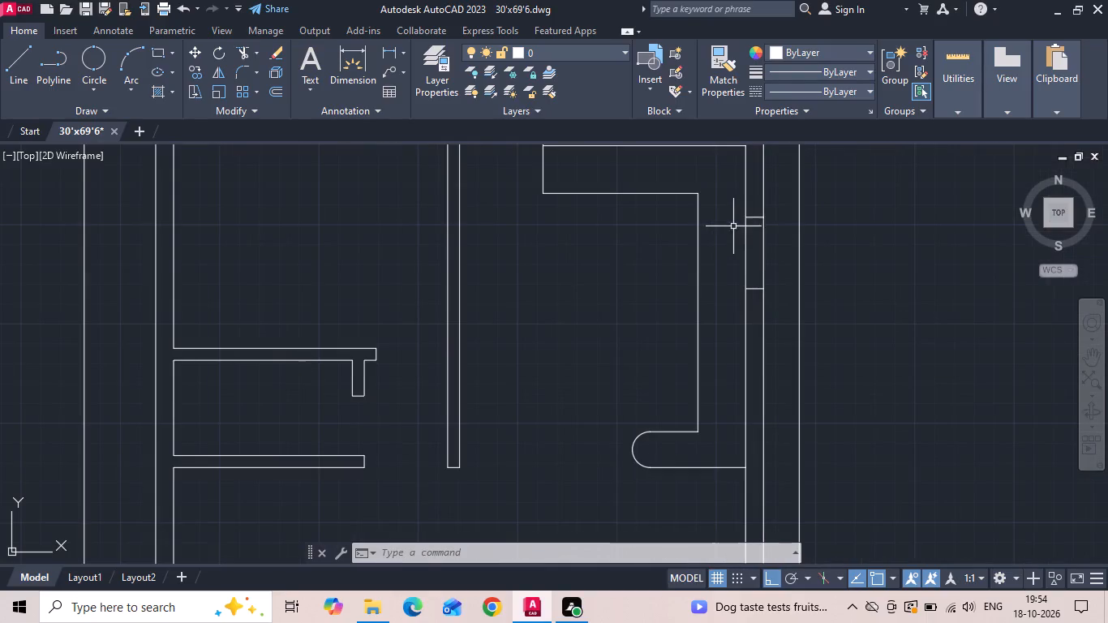
{"action": "left_click_drag", "start_coordinate": [728, 213], "coordinate": [744, 250]}
{"action": "left_click", "coordinate": [779, 320]}
{"action": "right_click", "coordinate": [779, 320]}
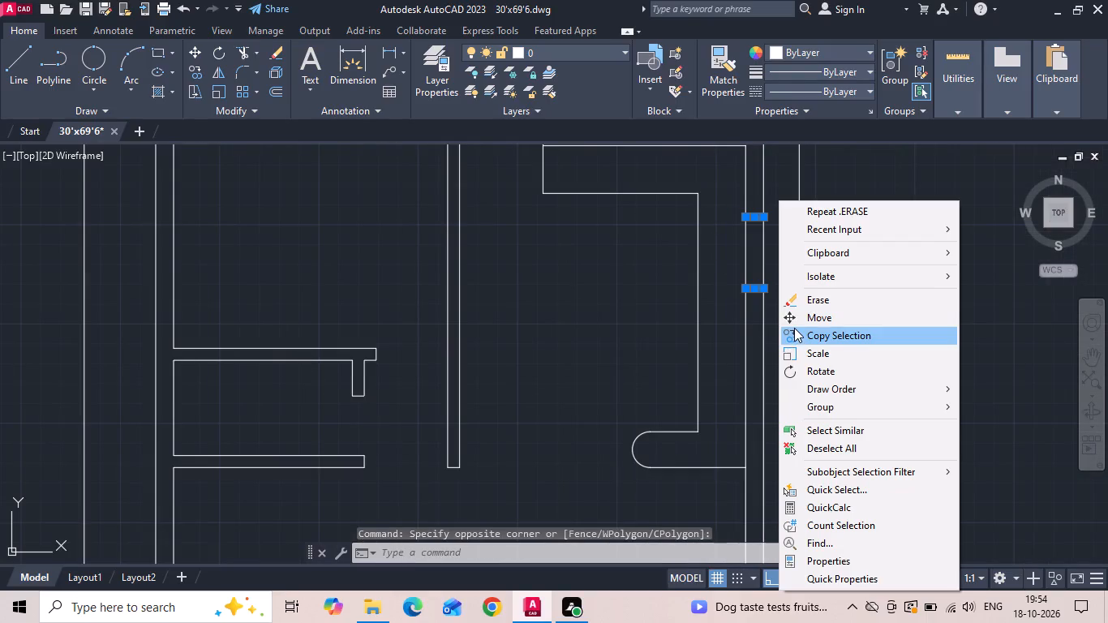
{"action": "left_click", "coordinate": [794, 319]}
{"action": "left_click_drag", "start_coordinate": [793, 347], "coordinate": [792, 369]}
{"action": "key", "text": "1"}
{"action": "key", "text": "2"}
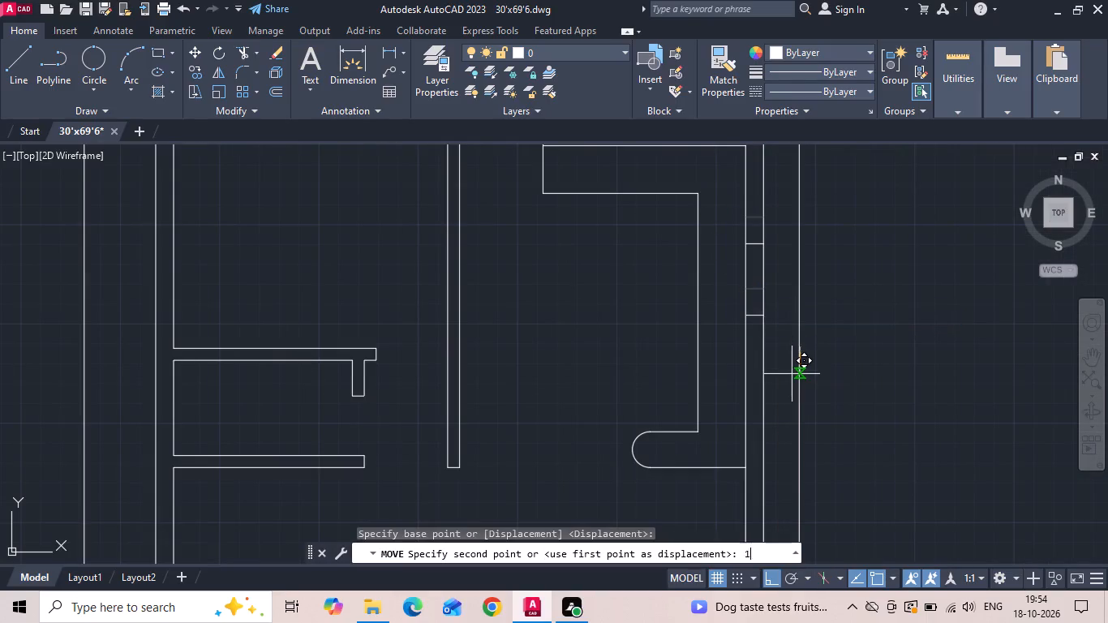
{"action": "key", "text": "Return"}
Copy the kitchen window's two end lines down to the dining area's side wall, between the breakfast counter and staircase.
{"action": "left_click_drag", "start_coordinate": [737, 233], "coordinate": [744, 252]}
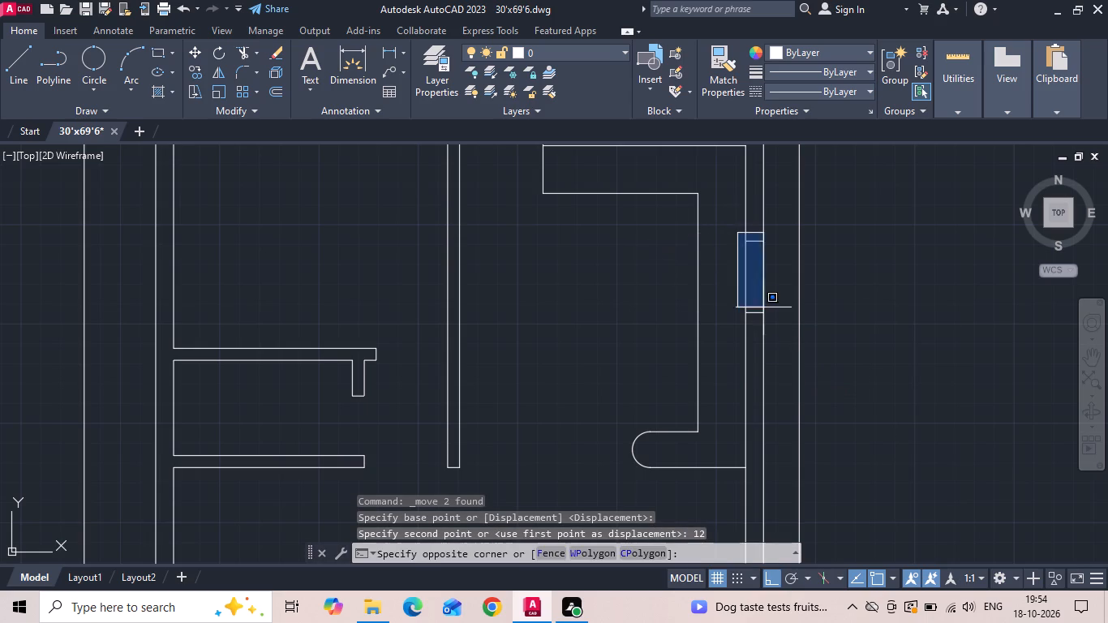
{"action": "left_click", "coordinate": [790, 337]}
{"action": "right_click", "coordinate": [790, 337]}
{"action": "left_click", "coordinate": [836, 341]}
{"action": "left_click_drag", "start_coordinate": [814, 307], "coordinate": [813, 393]}
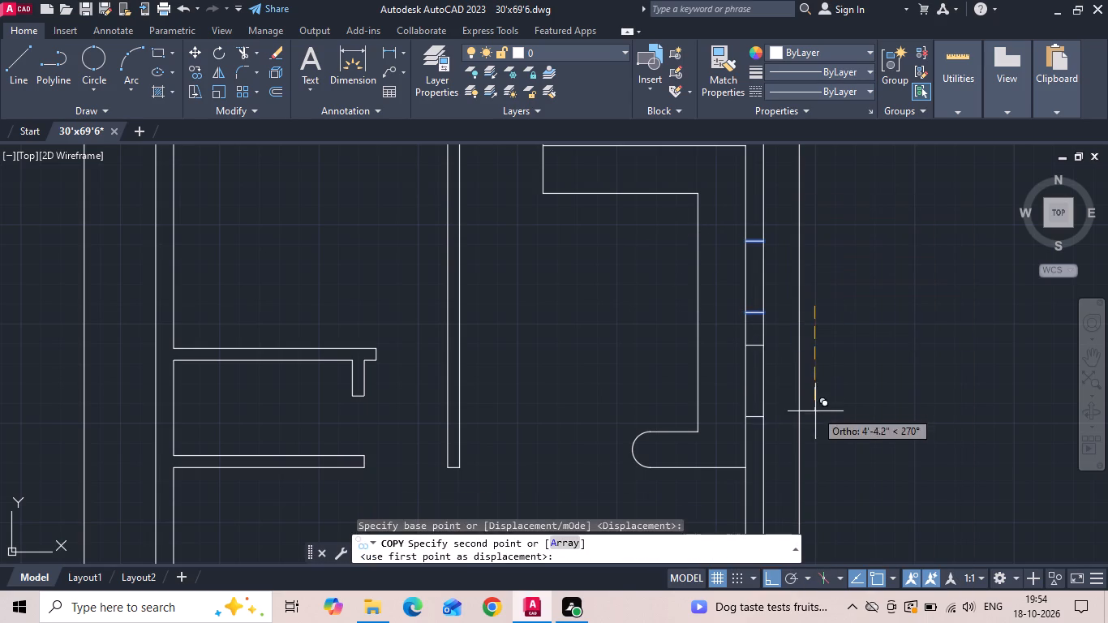
{"action": "middle_click_drag", "start_coordinate": [812, 405], "coordinate": [787, 174]}
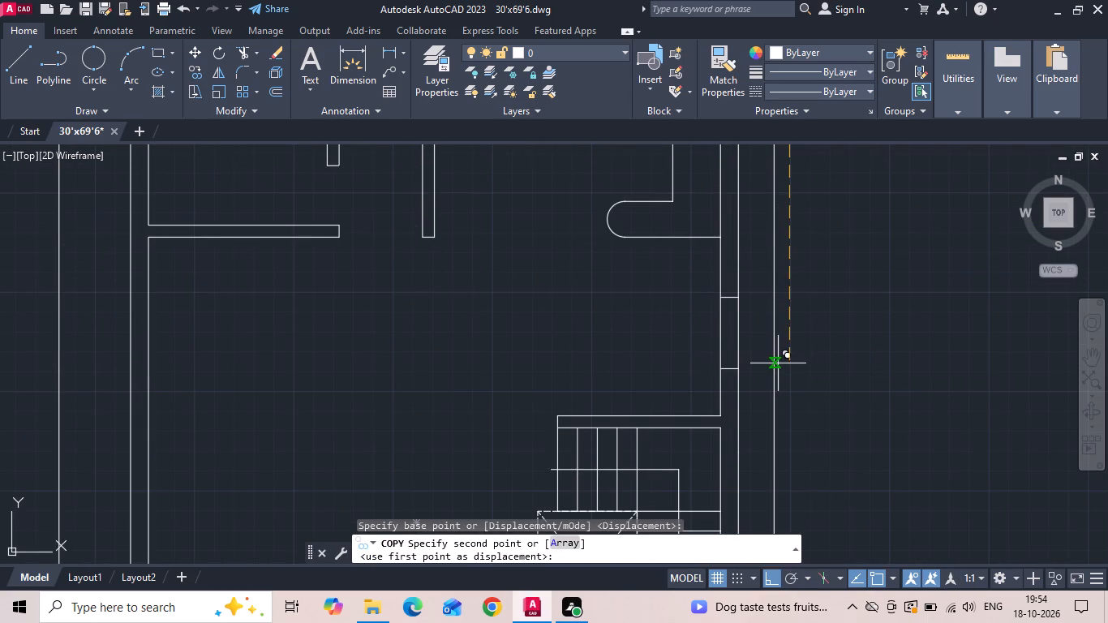
{"action": "left_click", "coordinate": [778, 363]}
{"action": "key", "text": "Escape"}
Draw a vertical guide line from the breakfast counter's lower edge down to the staircase's upper wall.
{"action": "key", "text": "l"}
{"action": "key", "text": "space"}
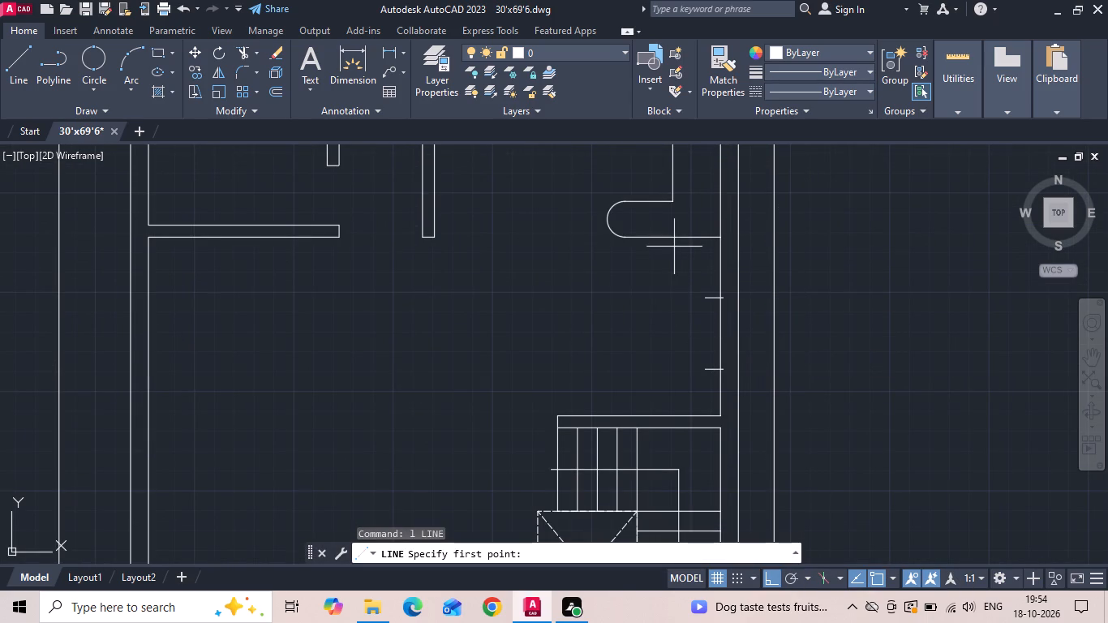
{"action": "left_click", "coordinate": [673, 246]}
{"action": "key", "text": "Escape"}
{"action": "key", "text": "space"}
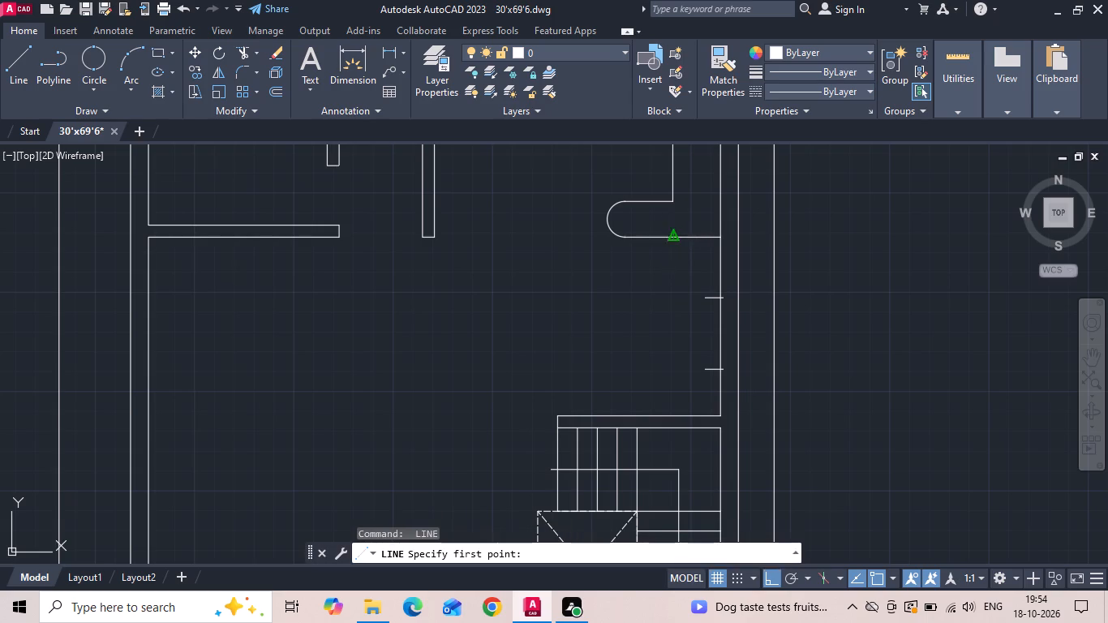
{"action": "left_click", "coordinate": [674, 240]}
{"action": "left_click", "coordinate": [673, 415]}
{"action": "key", "text": "Escape"}
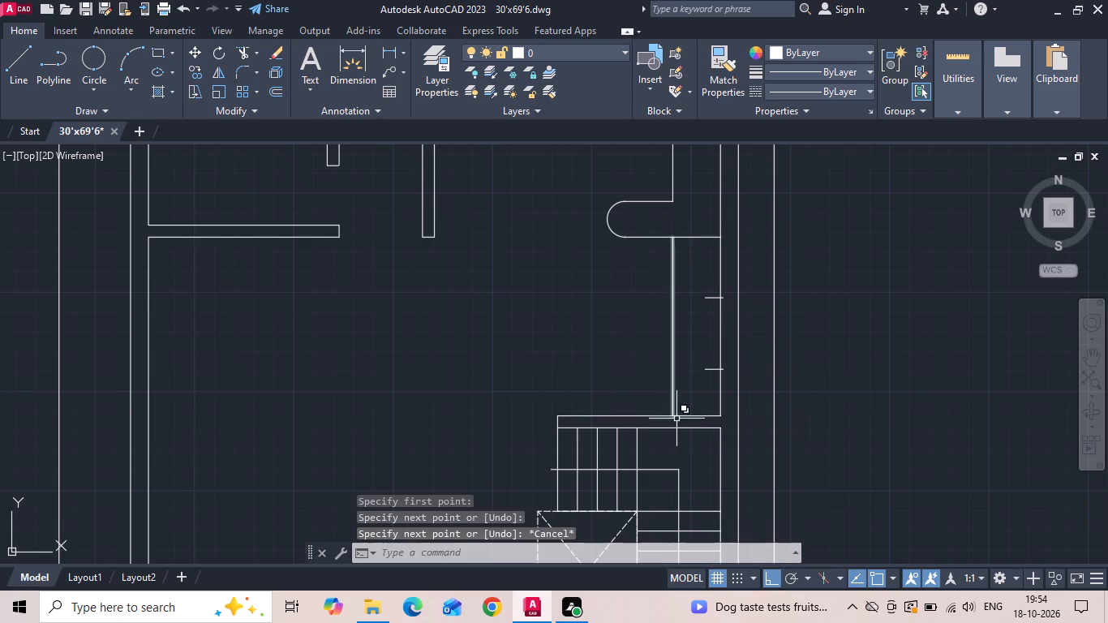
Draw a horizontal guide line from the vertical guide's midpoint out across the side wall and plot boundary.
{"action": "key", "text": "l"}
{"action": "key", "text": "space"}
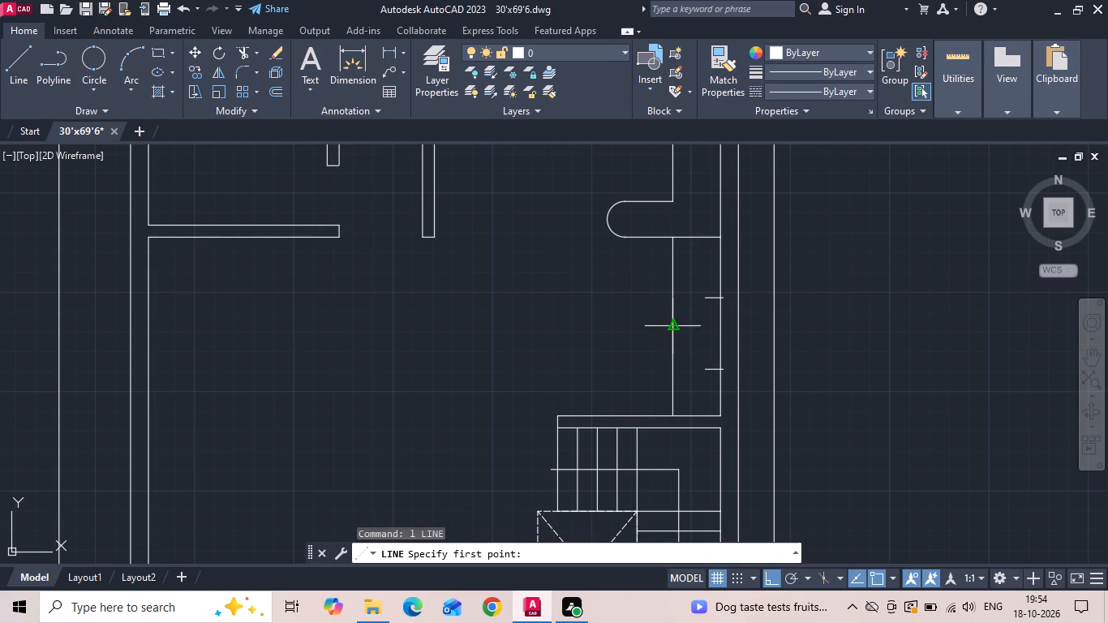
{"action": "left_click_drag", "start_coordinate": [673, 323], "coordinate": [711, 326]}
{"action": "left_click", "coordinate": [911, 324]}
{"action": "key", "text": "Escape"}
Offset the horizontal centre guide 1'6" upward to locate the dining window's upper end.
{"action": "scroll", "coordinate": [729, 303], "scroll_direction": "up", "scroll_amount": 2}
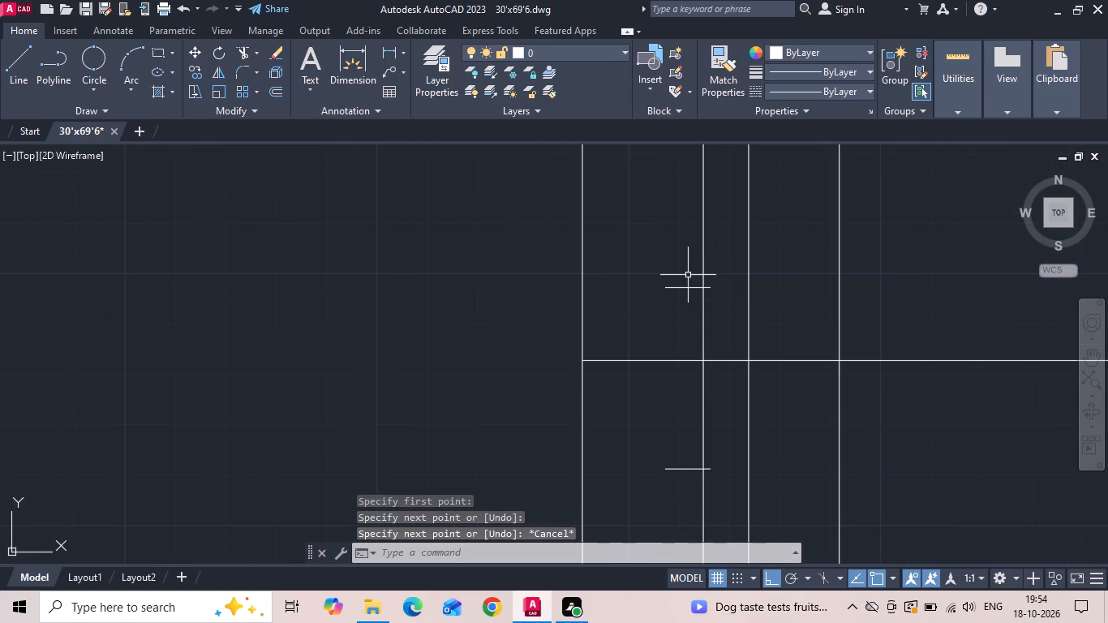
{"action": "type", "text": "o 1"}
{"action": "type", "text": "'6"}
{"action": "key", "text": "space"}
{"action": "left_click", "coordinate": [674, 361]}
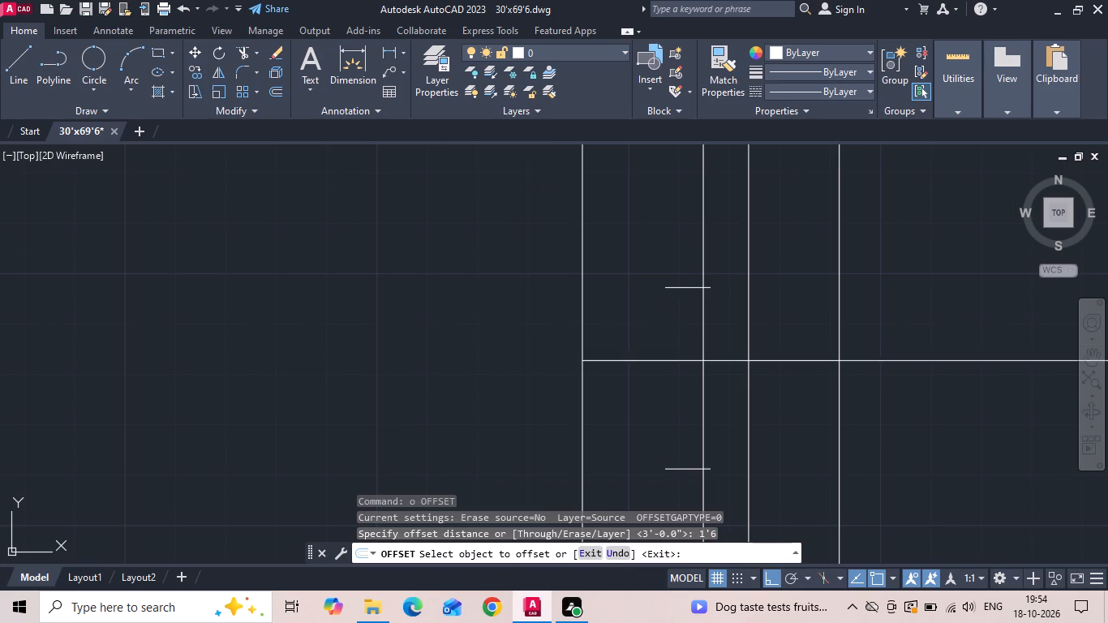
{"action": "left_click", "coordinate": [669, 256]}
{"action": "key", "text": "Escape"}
Move the copied window lines into the side wall, aligning the upper one with the offset guide at the wall's inner face.
{"action": "left_click", "coordinate": [693, 282]}
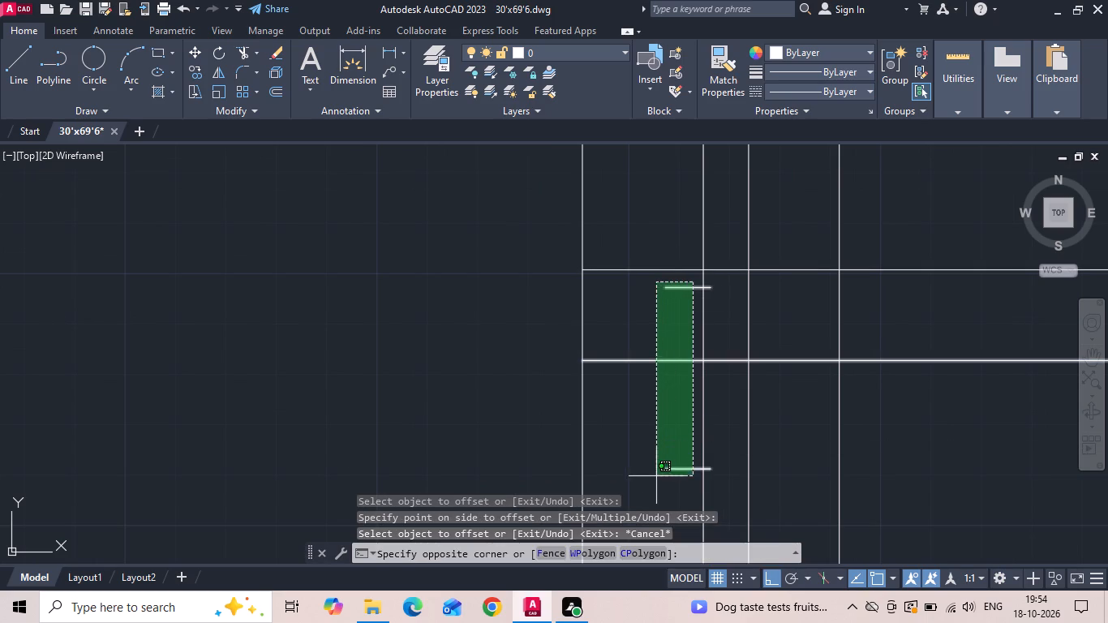
{"action": "left_click", "coordinate": [651, 479]}
{"action": "right_click", "coordinate": [634, 314]}
{"action": "left_click", "coordinate": [666, 310]}
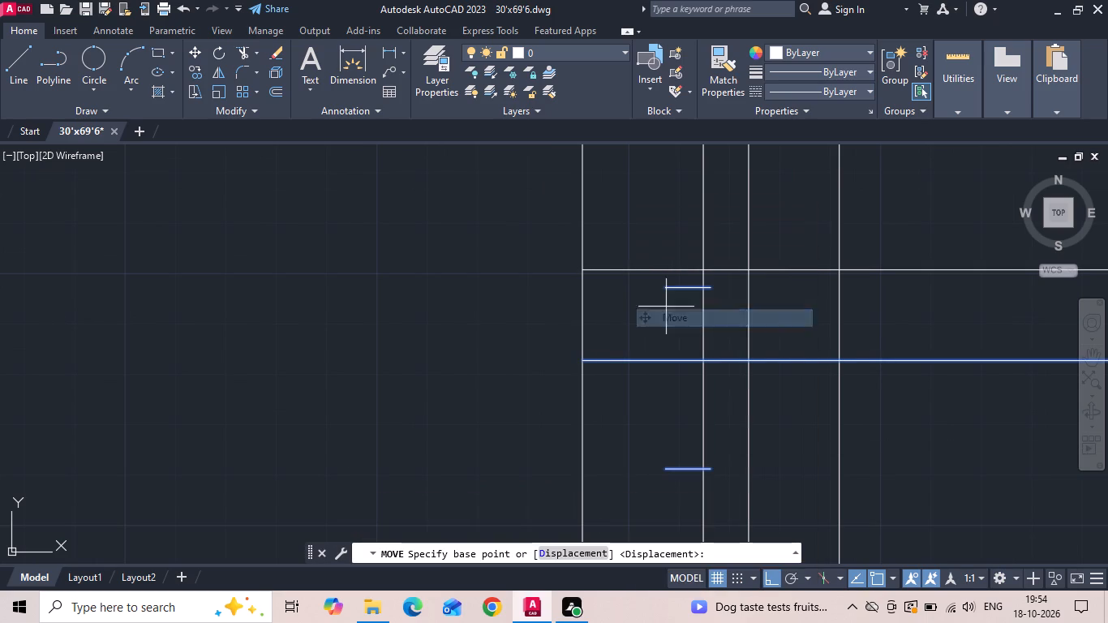
{"action": "left_click_drag", "start_coordinate": [660, 285], "coordinate": [668, 285]}
{"action": "left_click", "coordinate": [706, 266]}
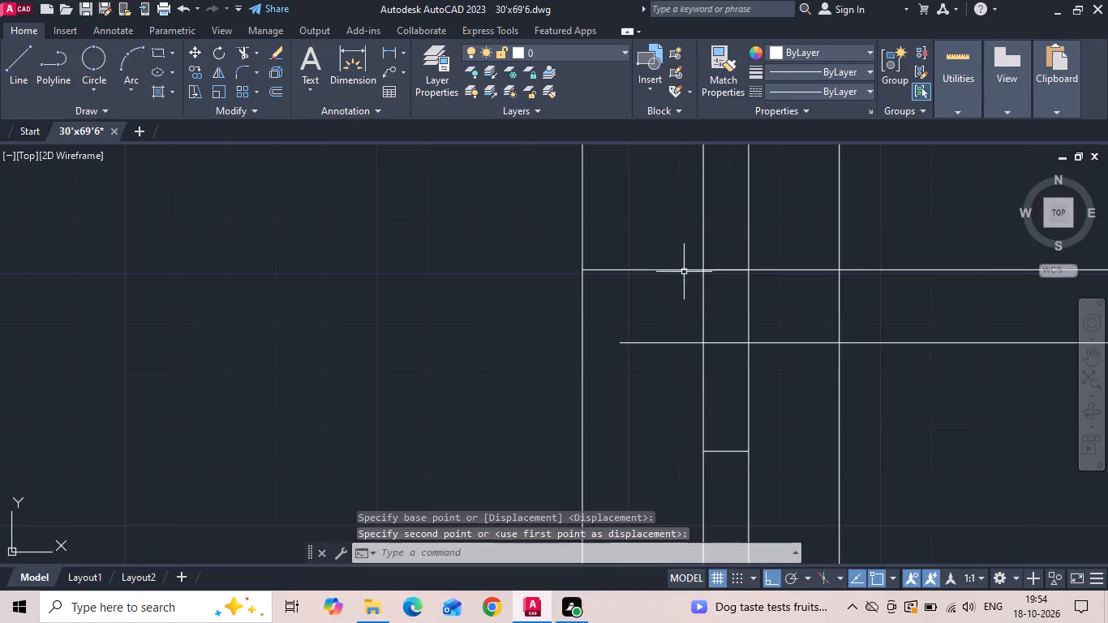
Erase the two horizontal guide lines crossing the dining window.
{"action": "left_click_drag", "start_coordinate": [670, 251], "coordinate": [609, 405]}
{"action": "key", "text": "Delete"}
{"action": "scroll", "coordinate": [622, 365], "scroll_direction": "down", "scroll_amount": 3}
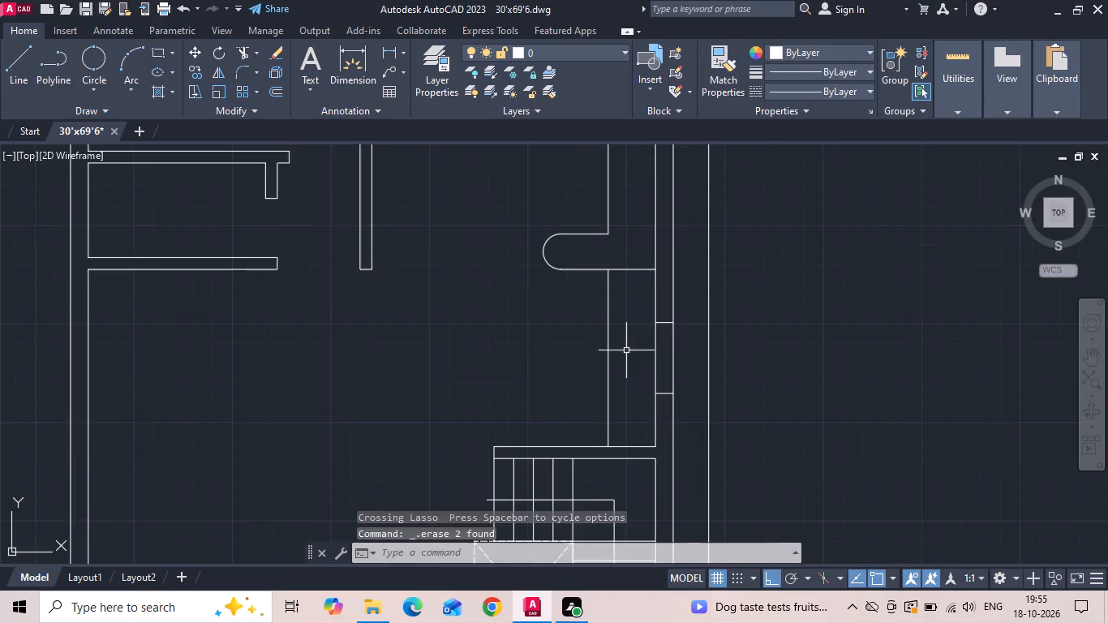
Erase the vertical guide line in the dining area between the rounded counter end and the staircase wall.
{"action": "left_click_drag", "start_coordinate": [625, 355], "coordinate": [586, 380]}
{"action": "left_click", "coordinate": [557, 389]}
{"action": "key", "text": "Delete"}
Copy the dining window's two lines twice into the staircase side wall, at the upper stair wall's lower face and at the lowest dashed tread.
{"action": "scroll", "coordinate": [586, 380], "scroll_direction": "down", "scroll_amount": 2}
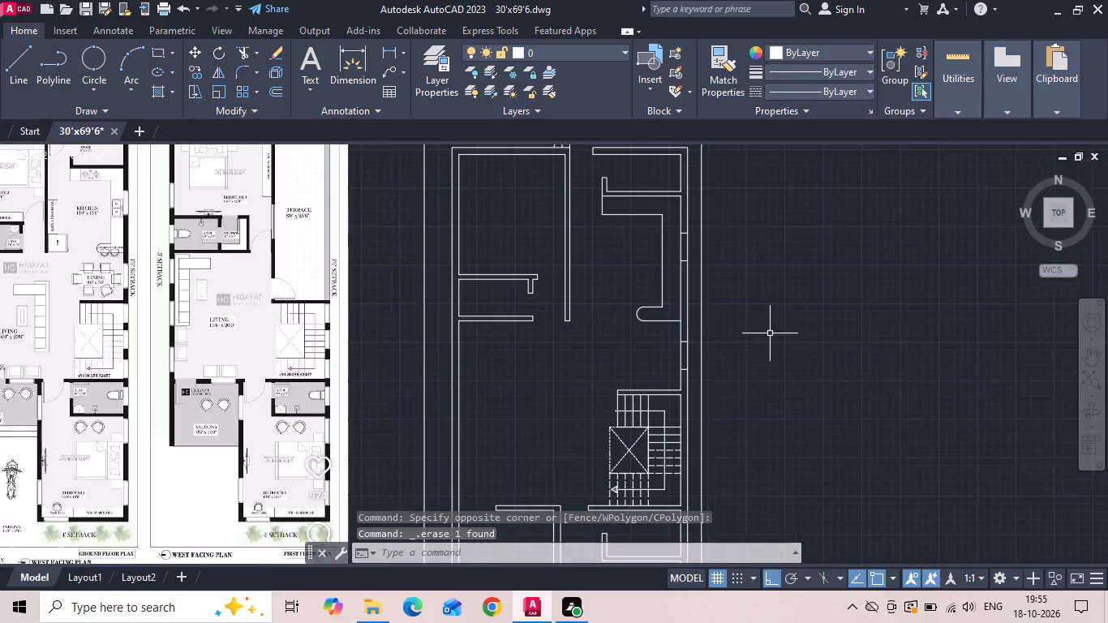
{"action": "middle_click_drag", "start_coordinate": [741, 357], "coordinate": [758, 320]}
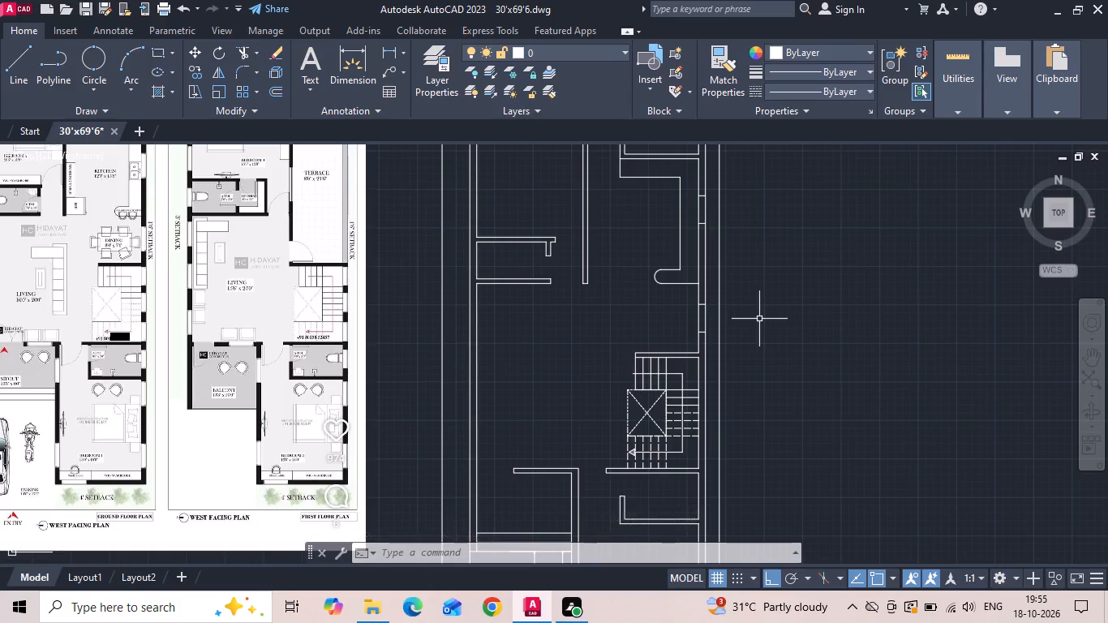
{"action": "scroll", "coordinate": [158, 311], "scroll_direction": "up", "scroll_amount": 1}
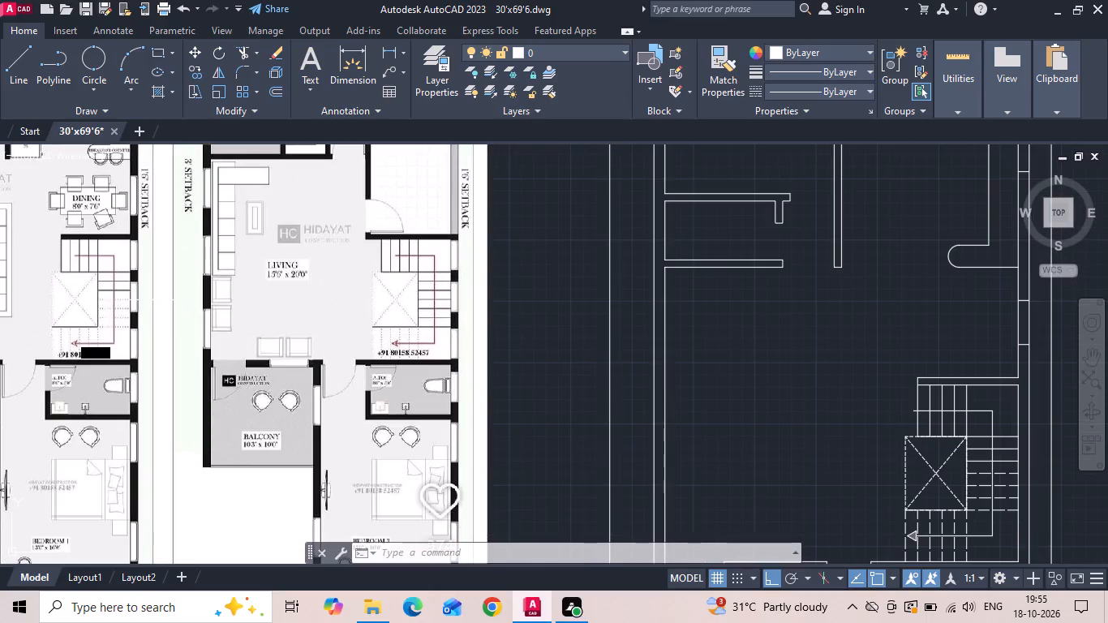
{"action": "scroll", "coordinate": [156, 300], "scroll_direction": "down", "scroll_amount": 2}
{"action": "scroll", "coordinate": [445, 307], "scroll_direction": "up", "scroll_amount": 2}
{"action": "scroll", "coordinate": [521, 317], "scroll_direction": "up", "scroll_amount": 2}
{"action": "left_click_drag", "start_coordinate": [482, 226], "coordinate": [488, 252]}
{"action": "left_click", "coordinate": [542, 376]}
{"action": "right_click", "coordinate": [542, 376]}
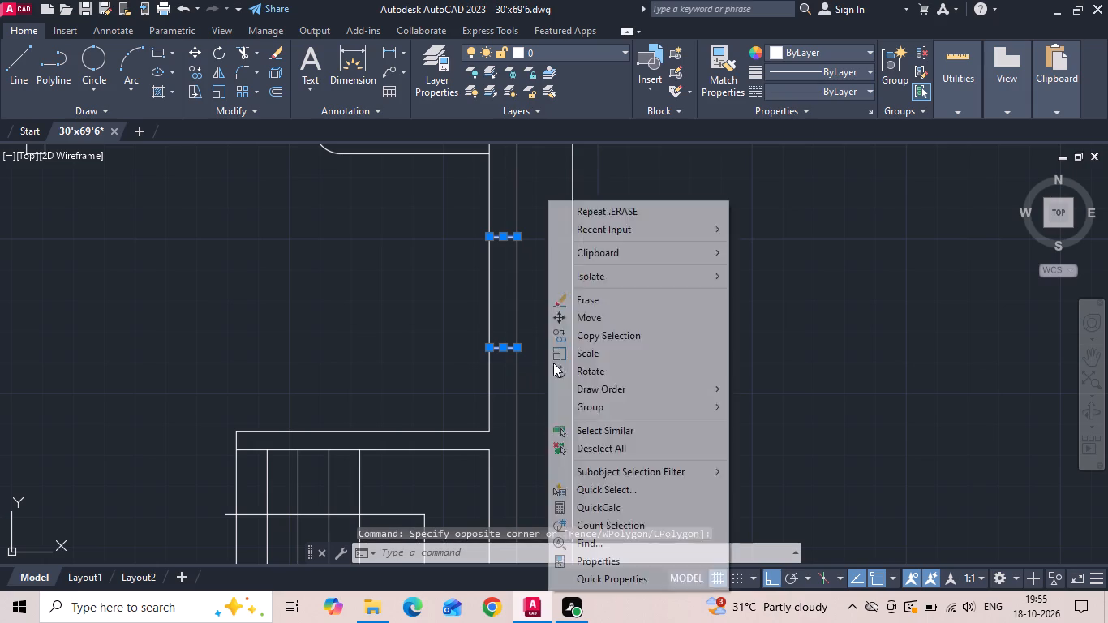
{"action": "left_click", "coordinate": [564, 328]}
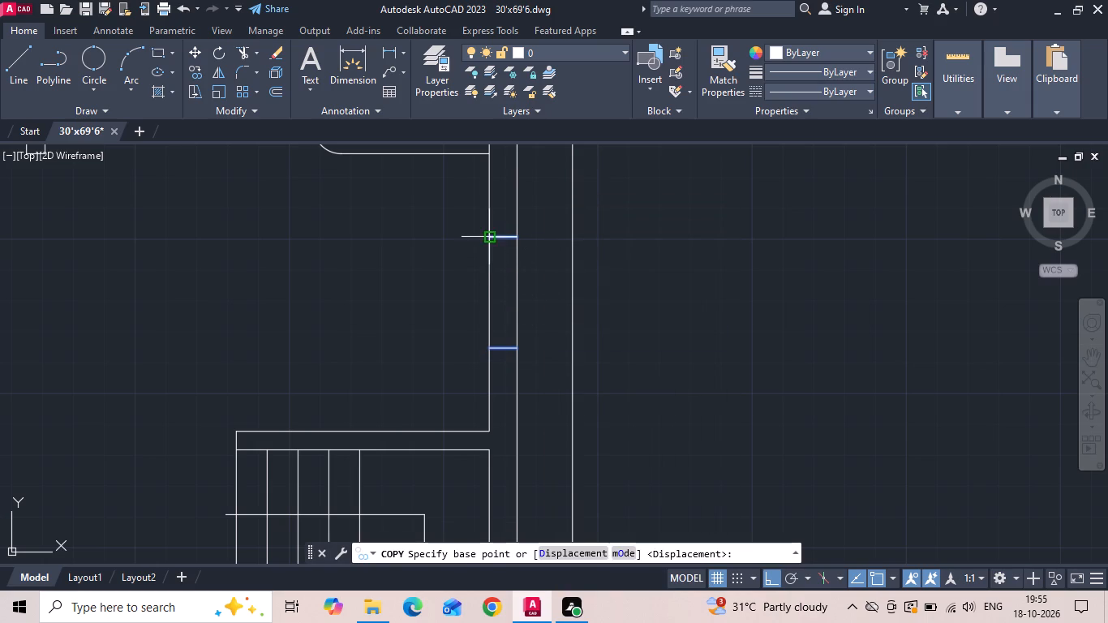
{"action": "left_click", "coordinate": [492, 238]}
{"action": "scroll", "coordinate": [489, 459], "scroll_direction": "up", "scroll_amount": 2}
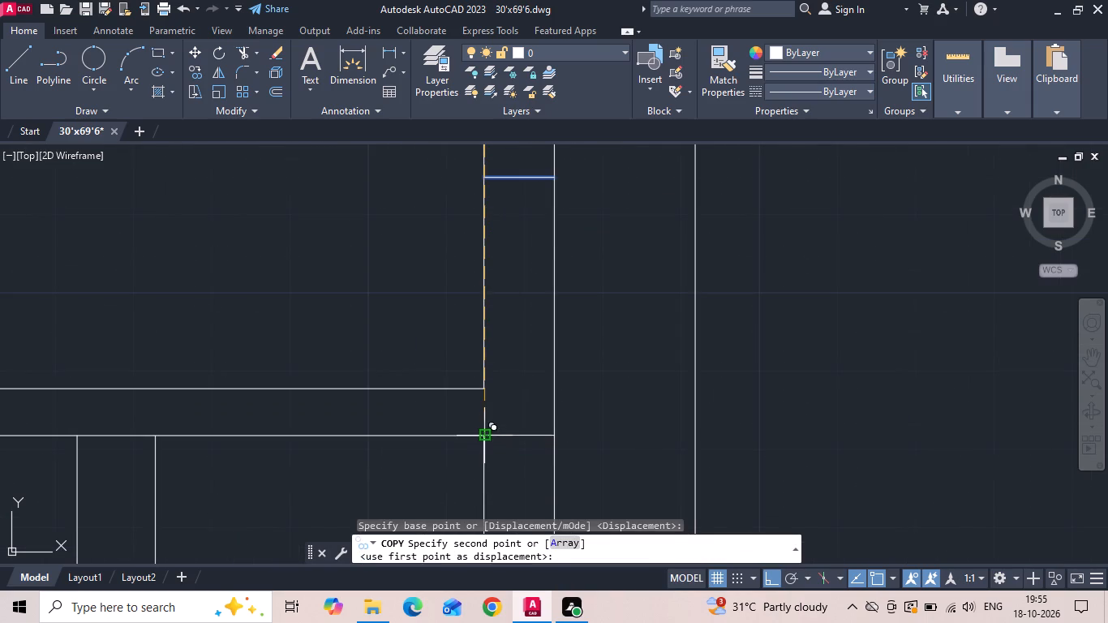
{"action": "left_click_drag", "start_coordinate": [483, 434], "coordinate": [488, 419]}
{"action": "scroll", "coordinate": [586, 230], "scroll_direction": "down", "scroll_amount": 5}
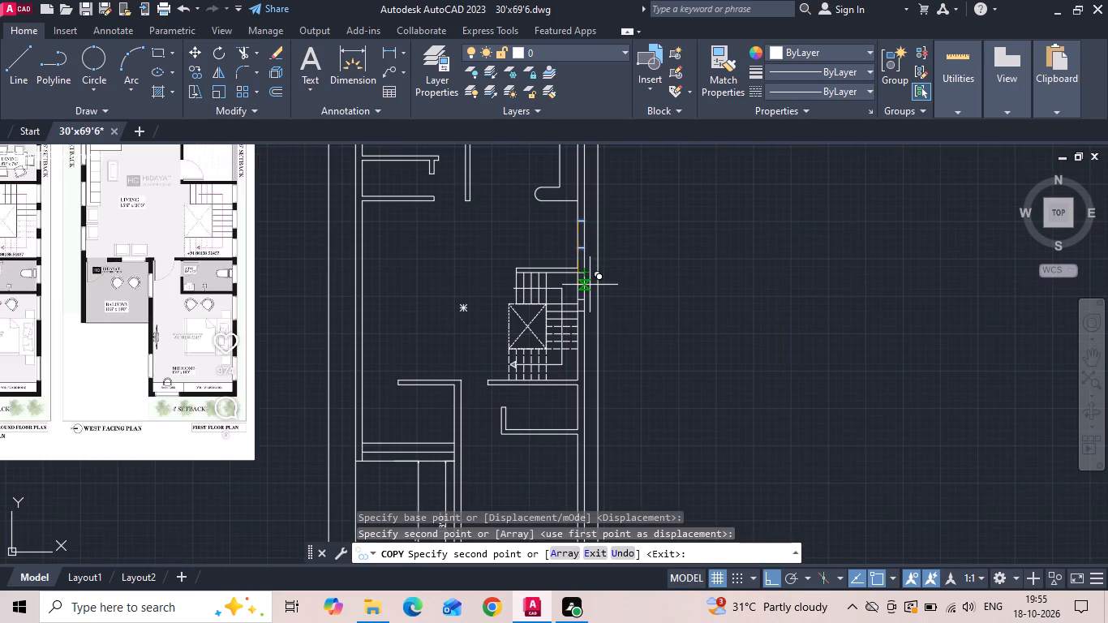
{"action": "scroll", "coordinate": [590, 315], "scroll_direction": "up", "scroll_amount": 2}
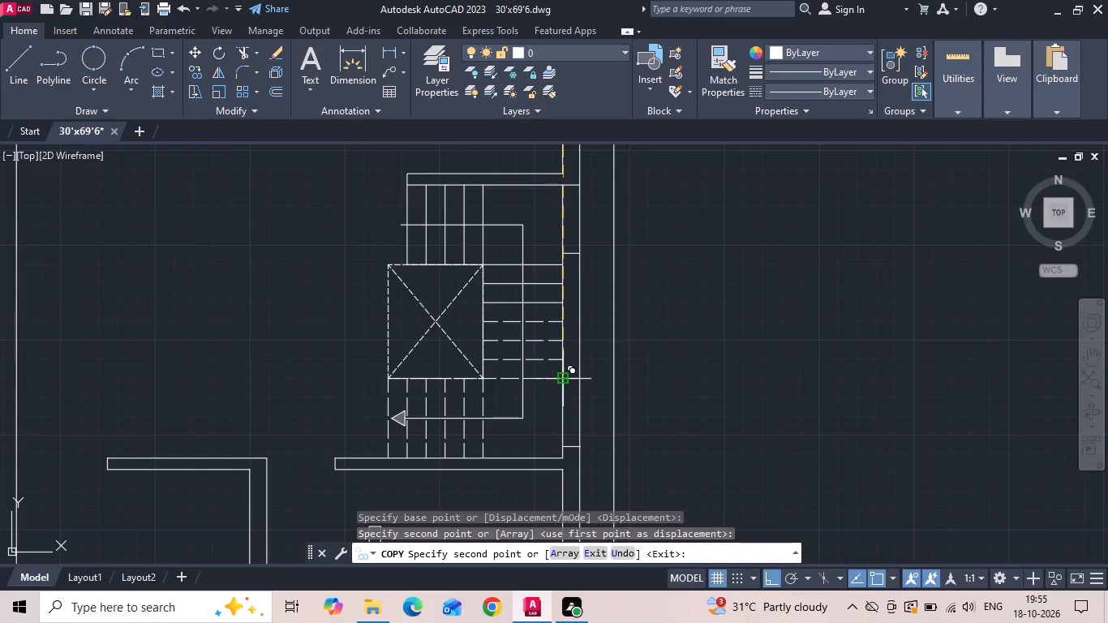
{"action": "left_click", "coordinate": [562, 380]}
{"action": "key", "text": "Escape"}
Move the lower staircase window's two lines down so the bottom one meets the corner with the wall below the stairs.
{"action": "scroll", "coordinate": [738, 382], "scroll_direction": "down", "scroll_amount": 2}
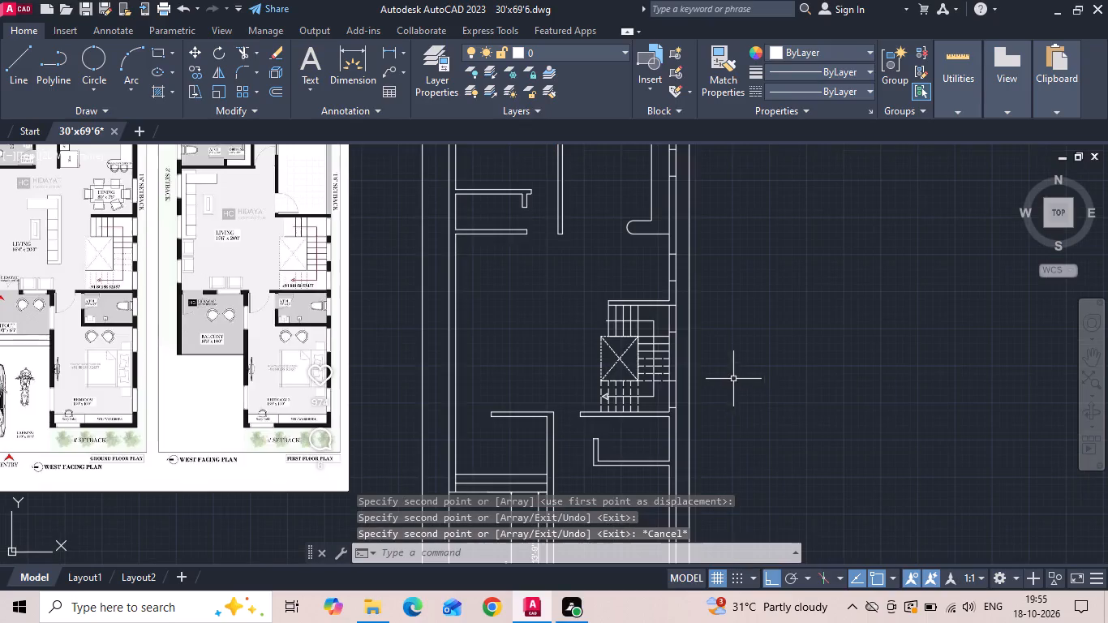
{"action": "scroll", "coordinate": [92, 272], "scroll_direction": "up", "scroll_amount": 2}
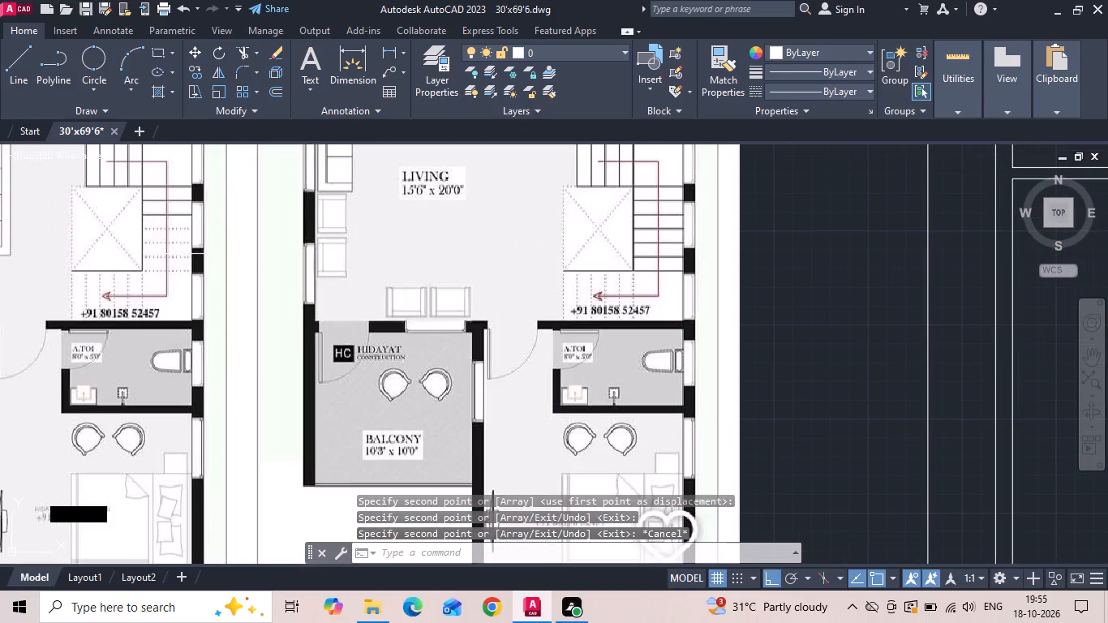
{"action": "scroll", "coordinate": [183, 254], "scroll_direction": "down", "scroll_amount": 2}
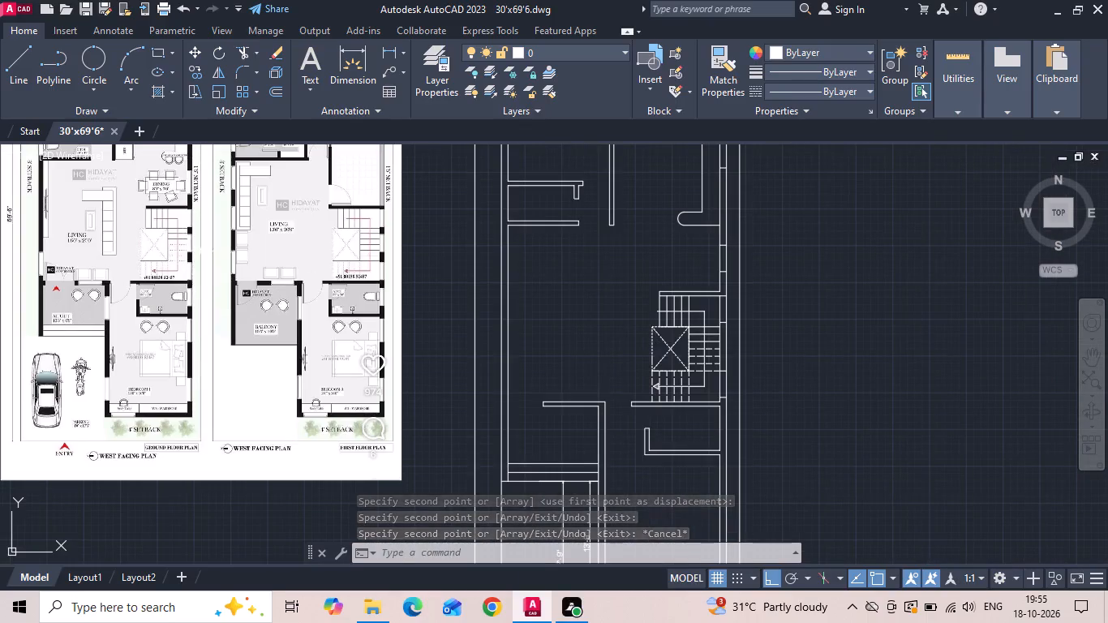
{"action": "scroll", "coordinate": [160, 246], "scroll_direction": "up", "scroll_amount": 2}
{"action": "scroll", "coordinate": [160, 246], "scroll_direction": "down", "scroll_amount": 2}
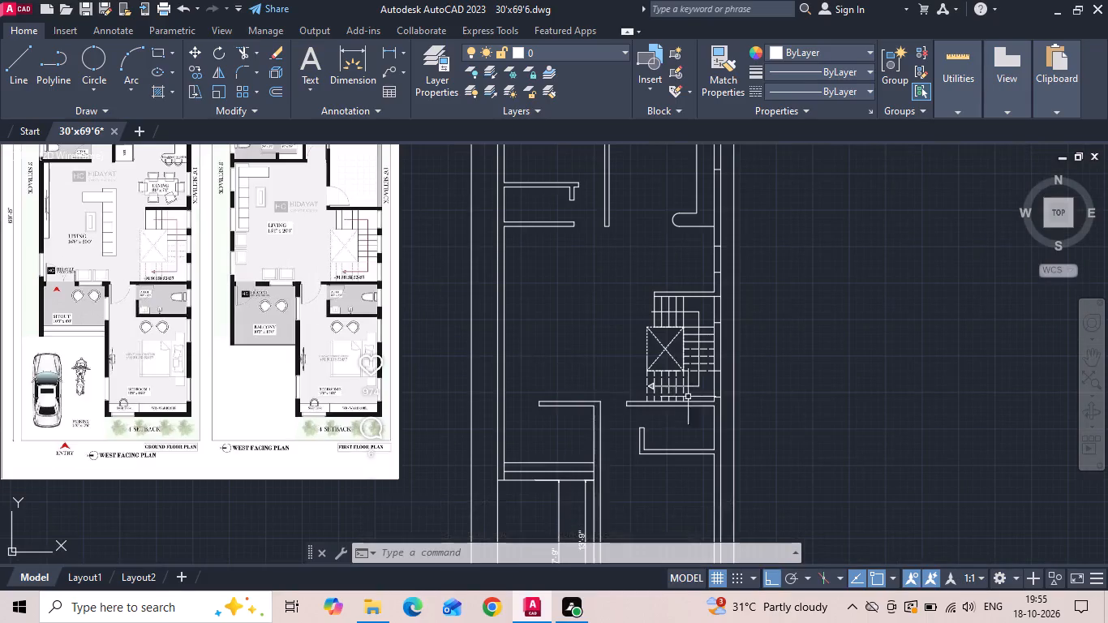
{"action": "scroll", "coordinate": [746, 395], "scroll_direction": "up", "scroll_amount": 3}
{"action": "scroll", "coordinate": [628, 403], "scroll_direction": "up", "scroll_amount": 1}
{"action": "left_click", "coordinate": [568, 414]}
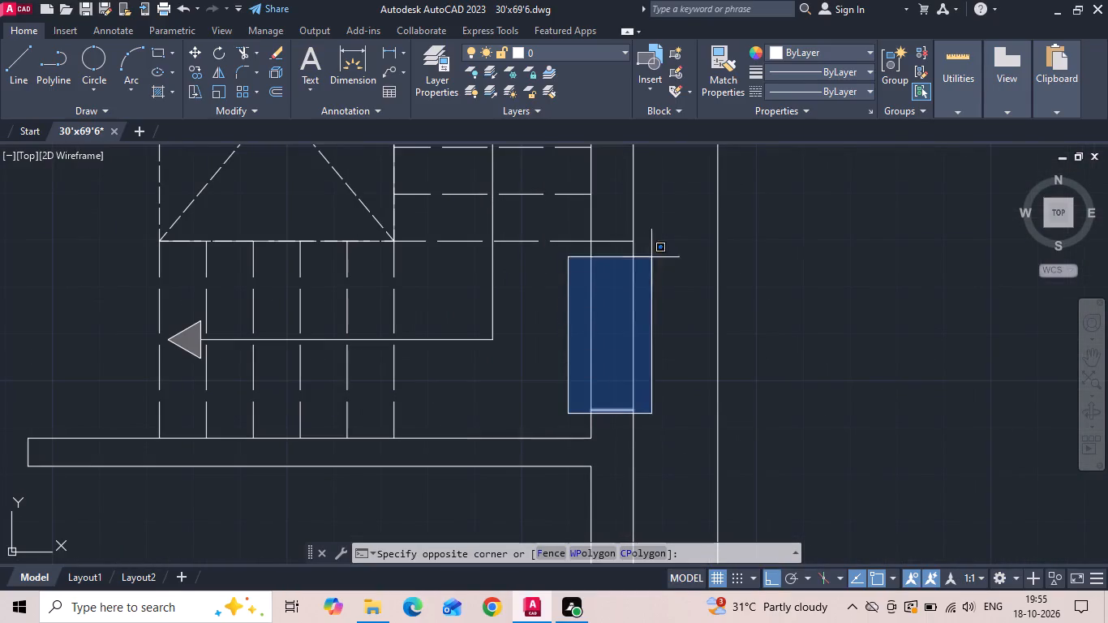
{"action": "left_click", "coordinate": [662, 228]}
{"action": "right_click", "coordinate": [662, 228]}
{"action": "left_click", "coordinate": [680, 316]}
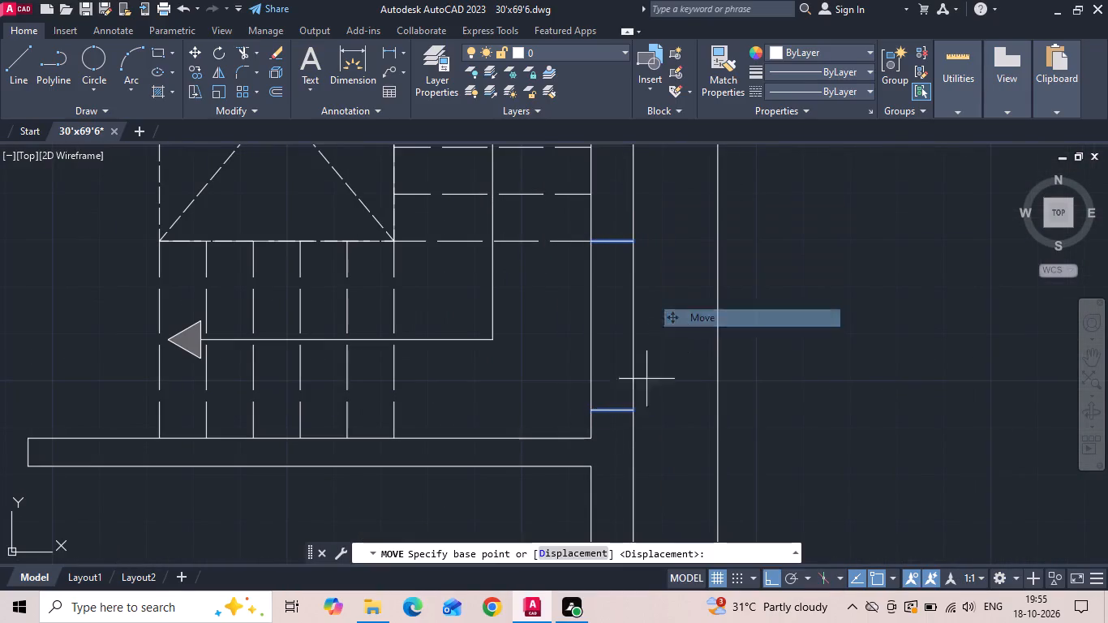
{"action": "left_click", "coordinate": [591, 410]}
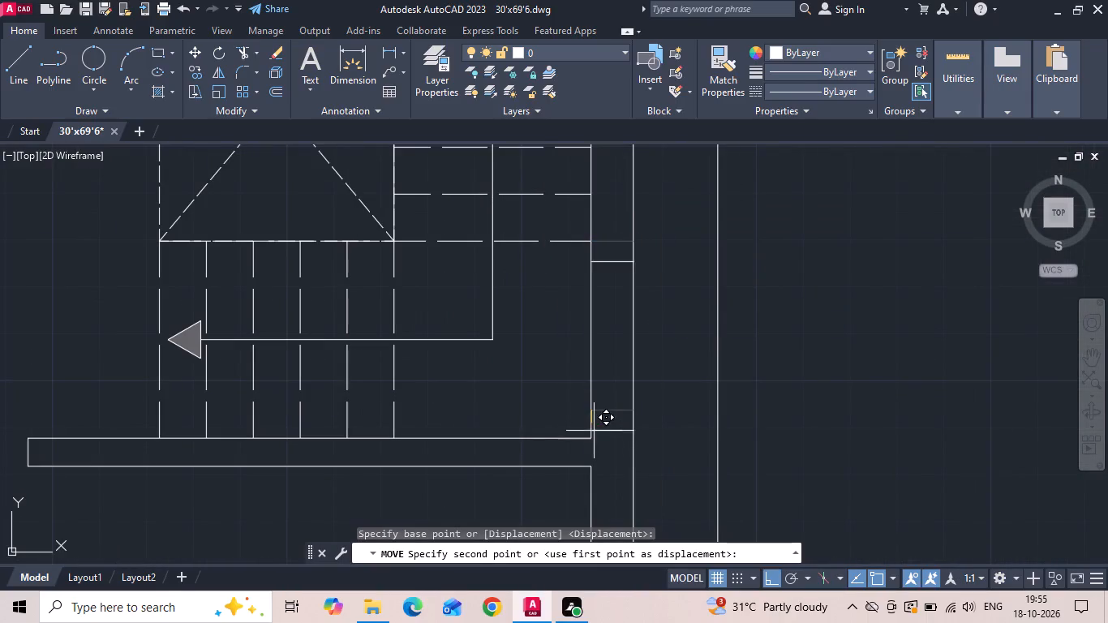
{"action": "left_click", "coordinate": [594, 432]}
{"action": "left_click", "coordinate": [560, 450]}
{"action": "key", "text": "Escape"}
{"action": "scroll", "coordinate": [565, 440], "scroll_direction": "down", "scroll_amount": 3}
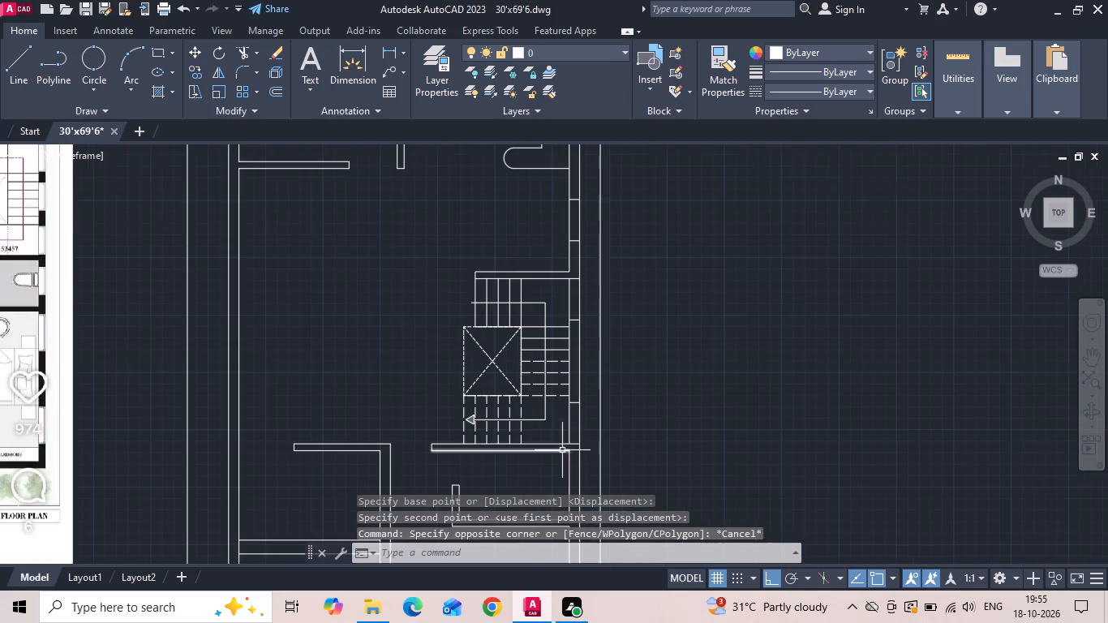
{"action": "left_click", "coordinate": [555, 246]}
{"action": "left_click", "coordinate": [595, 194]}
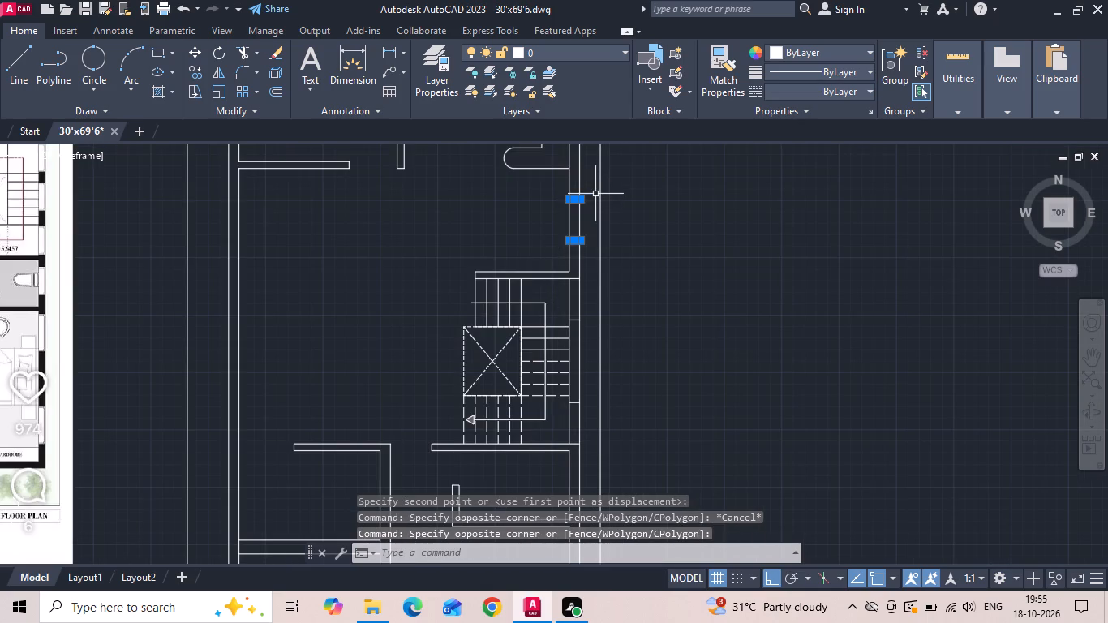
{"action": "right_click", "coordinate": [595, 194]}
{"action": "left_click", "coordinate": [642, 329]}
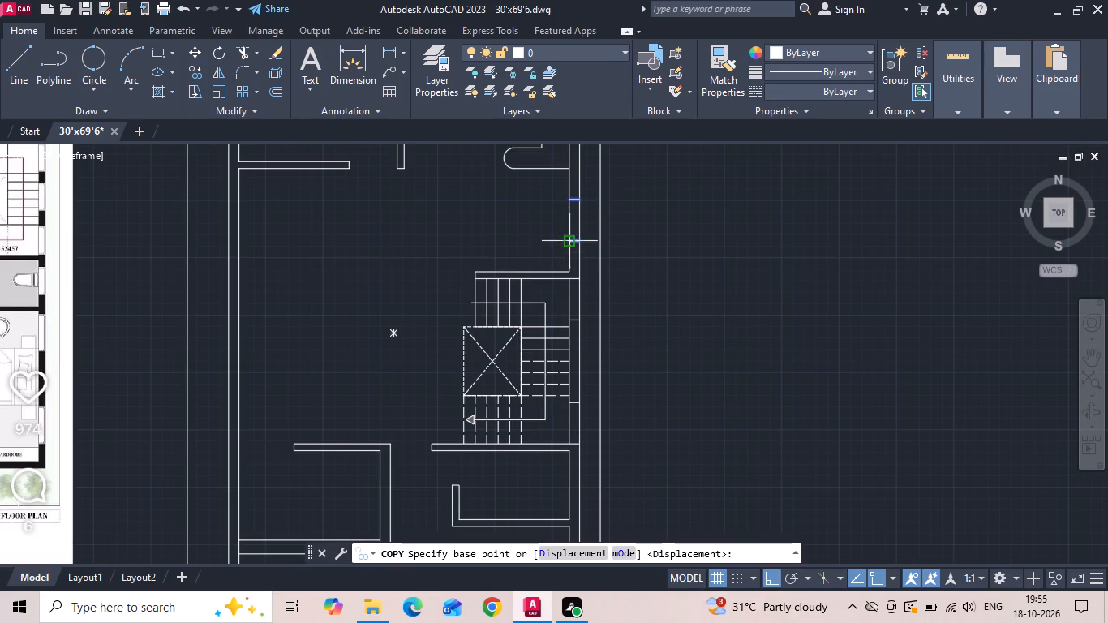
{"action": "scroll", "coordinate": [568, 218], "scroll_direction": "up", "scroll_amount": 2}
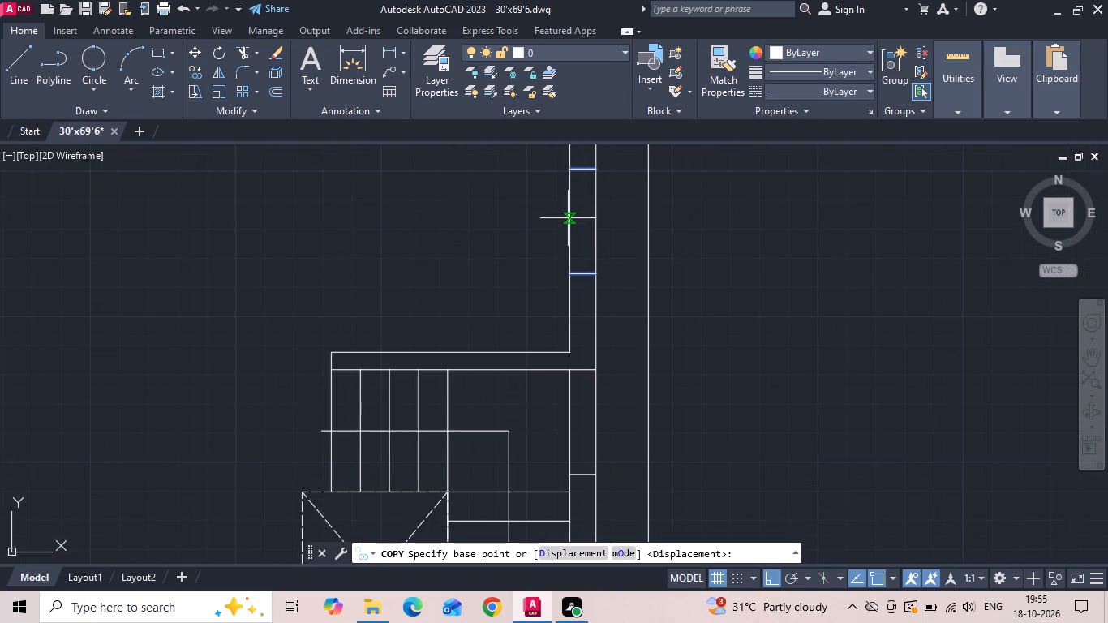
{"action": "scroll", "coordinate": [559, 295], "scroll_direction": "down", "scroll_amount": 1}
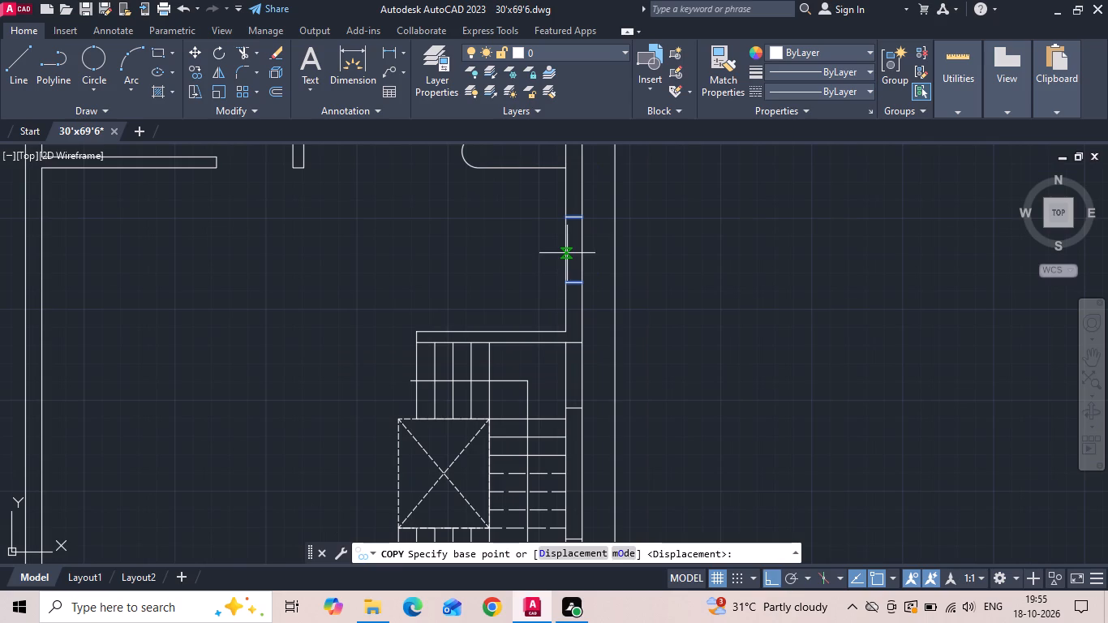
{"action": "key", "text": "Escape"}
Draw a vertical centre line in the dining window between the midpoints of its two end lines.
{"action": "type", "text": "l"}
{"action": "key", "text": "space"}
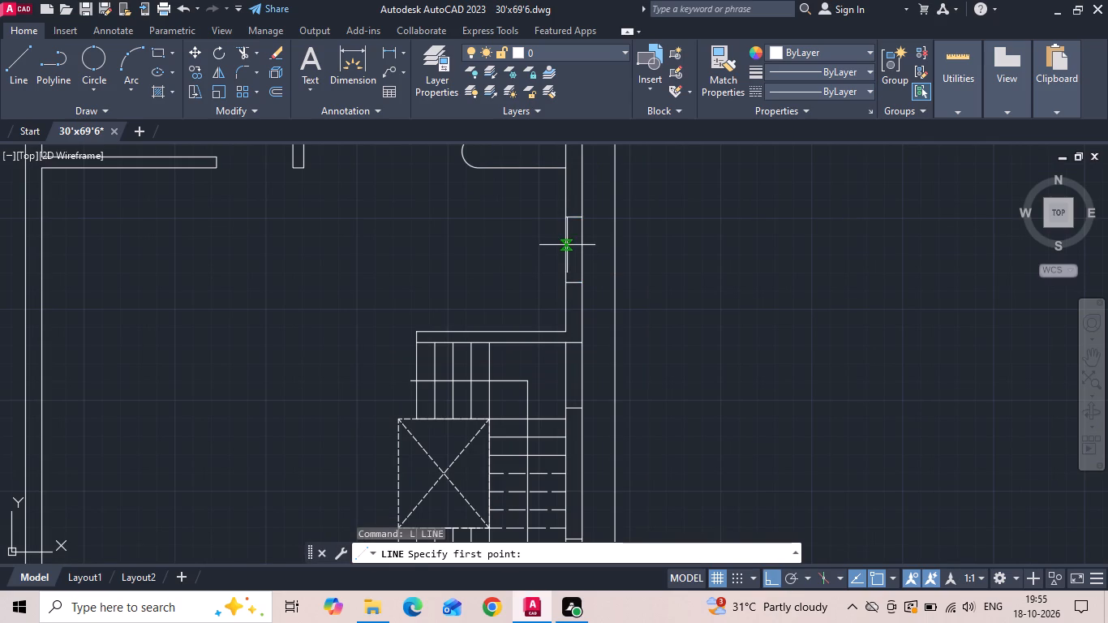
{"action": "scroll", "coordinate": [585, 235], "scroll_direction": "up", "scroll_amount": 1}
{"action": "left_click", "coordinate": [565, 208]}
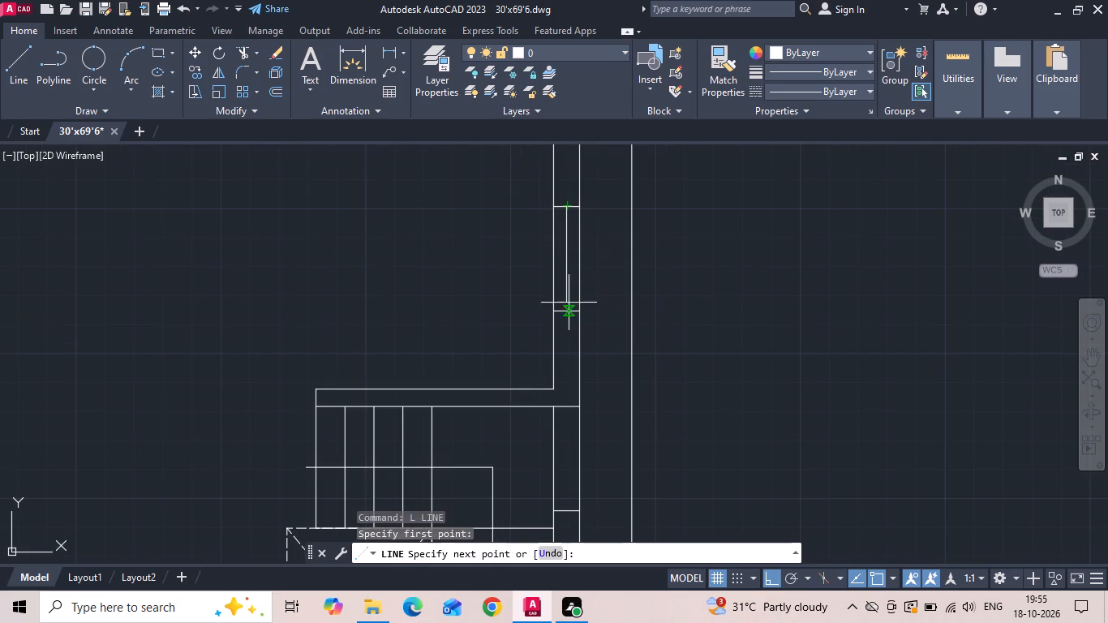
{"action": "left_click", "coordinate": [568, 307]}
{"action": "key", "text": "Escape"}
Draw a horizontal guide line from the dining window centre line's midpoint into the room, crossing the wall's inner face.
{"action": "type", "text": "l"}
{"action": "key", "text": "space"}
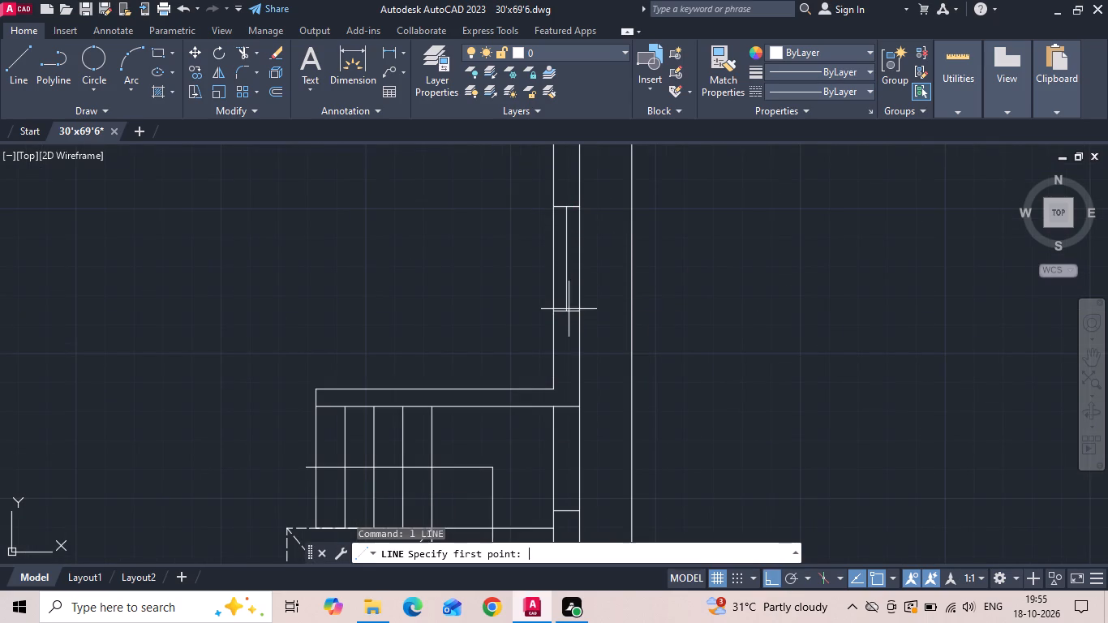
{"action": "left_click", "coordinate": [568, 259]}
{"action": "left_click", "coordinate": [478, 264]}
{"action": "key", "text": "Escape"}
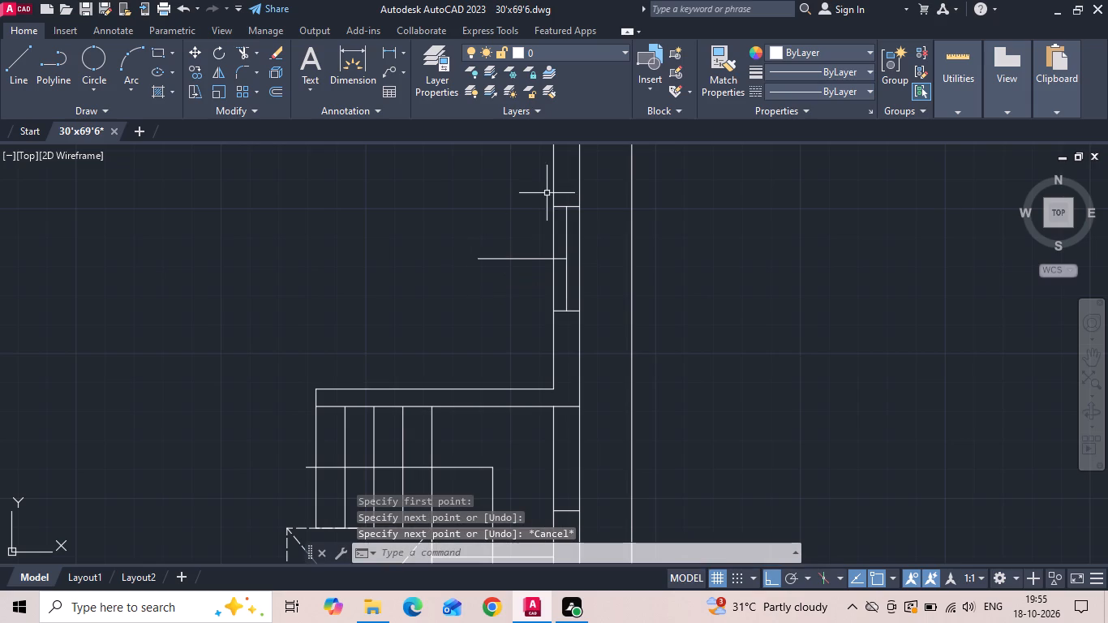
Copy the dining window's end lines and centre line into the staircase side wall, centred on the uppermost dashed tread's end at the inner face.
{"action": "left_click_drag", "start_coordinate": [518, 196], "coordinate": [535, 241]}
{"action": "left_click", "coordinate": [612, 337]}
{"action": "right_click", "coordinate": [612, 337]}
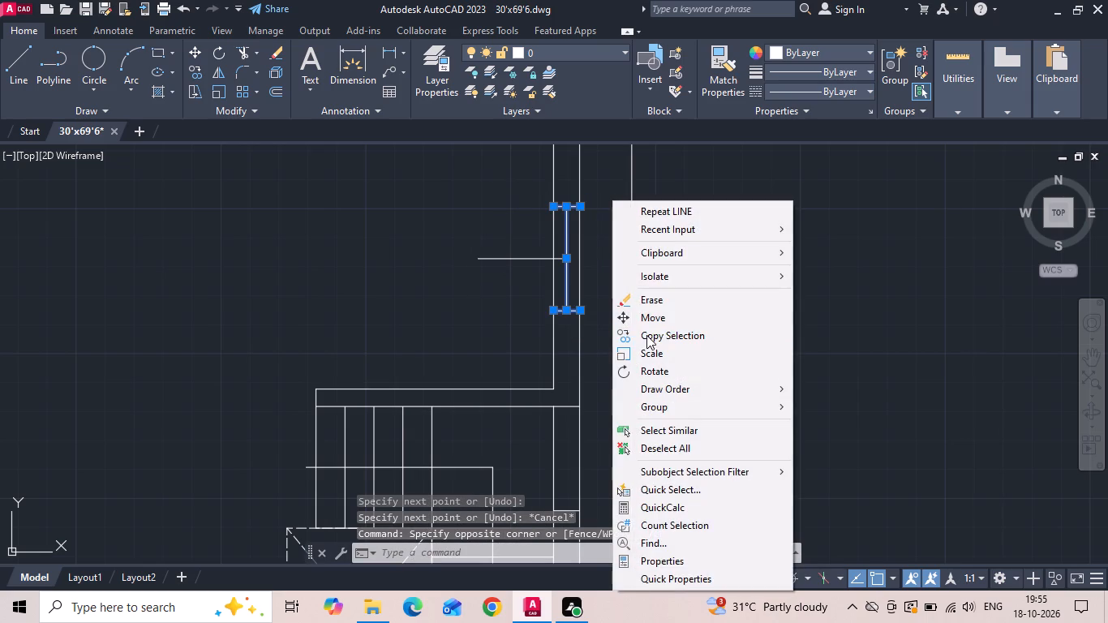
{"action": "left_click", "coordinate": [646, 335]}
{"action": "left_click", "coordinate": [552, 257]}
{"action": "scroll", "coordinate": [549, 249], "scroll_direction": "down", "scroll_amount": 2}
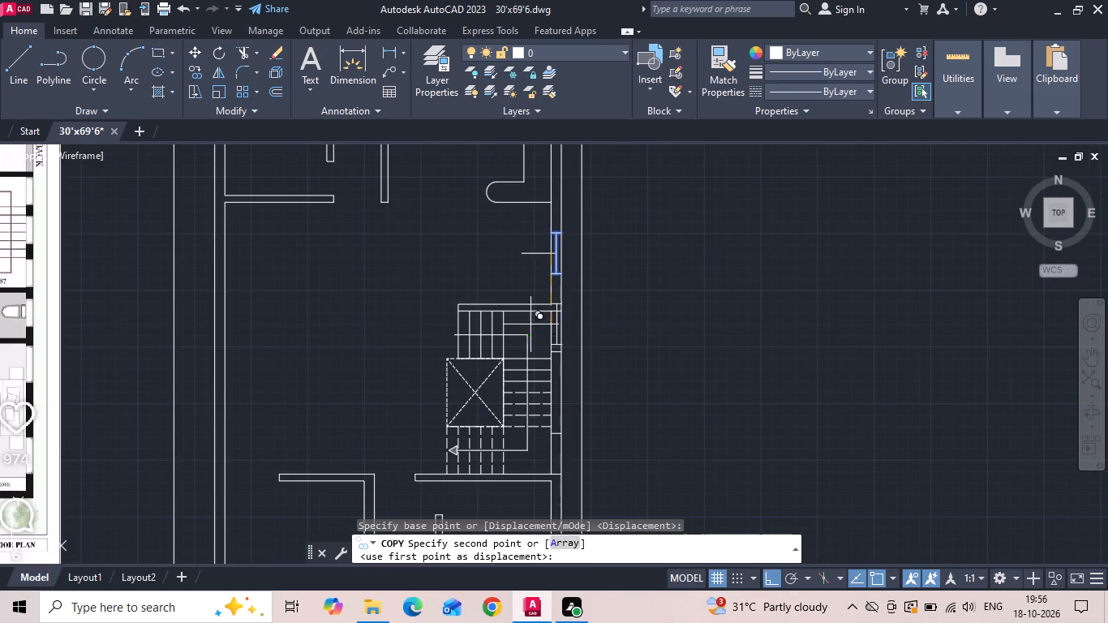
{"action": "scroll", "coordinate": [543, 399], "scroll_direction": "up", "scroll_amount": 2}
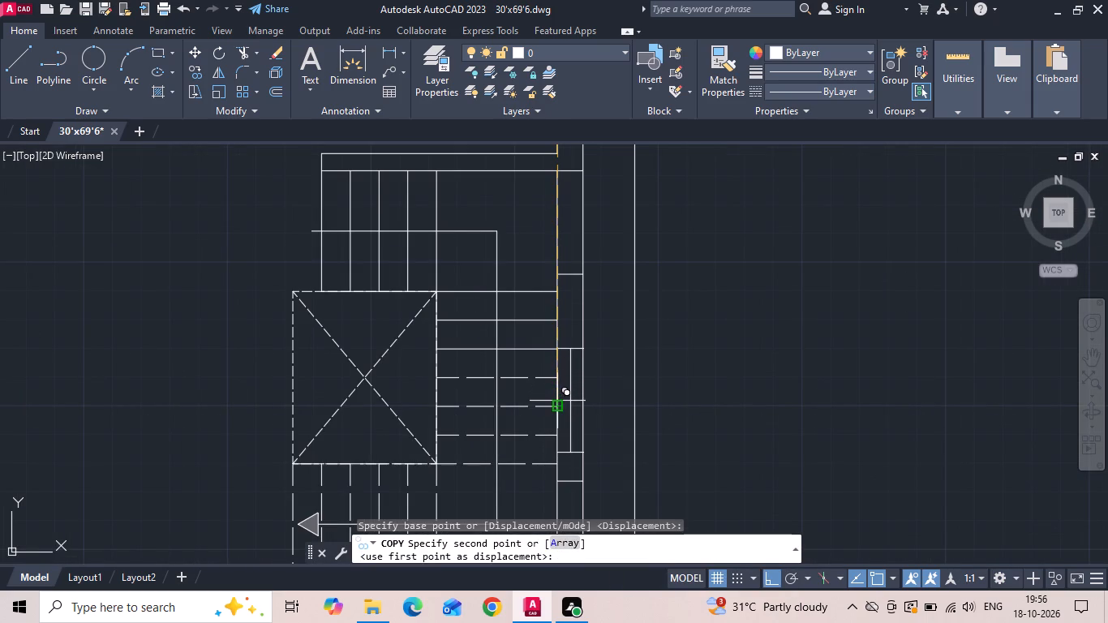
{"action": "middle_click_drag", "start_coordinate": [568, 385], "coordinate": [577, 290]}
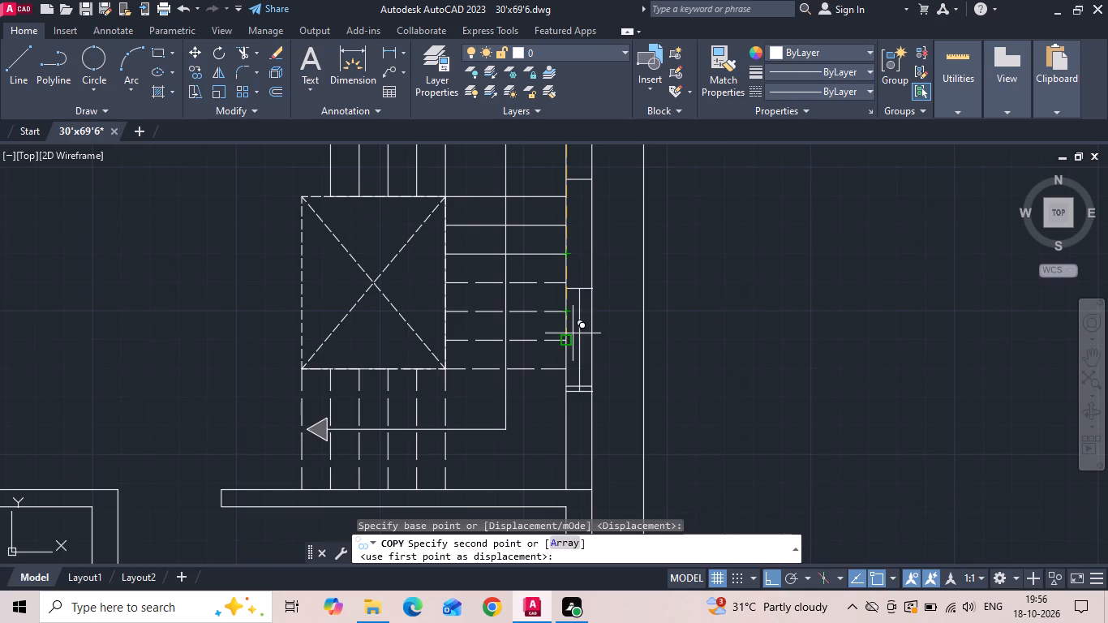
{"action": "left_click", "coordinate": [567, 287]}
{"action": "key", "text": "Escape"}
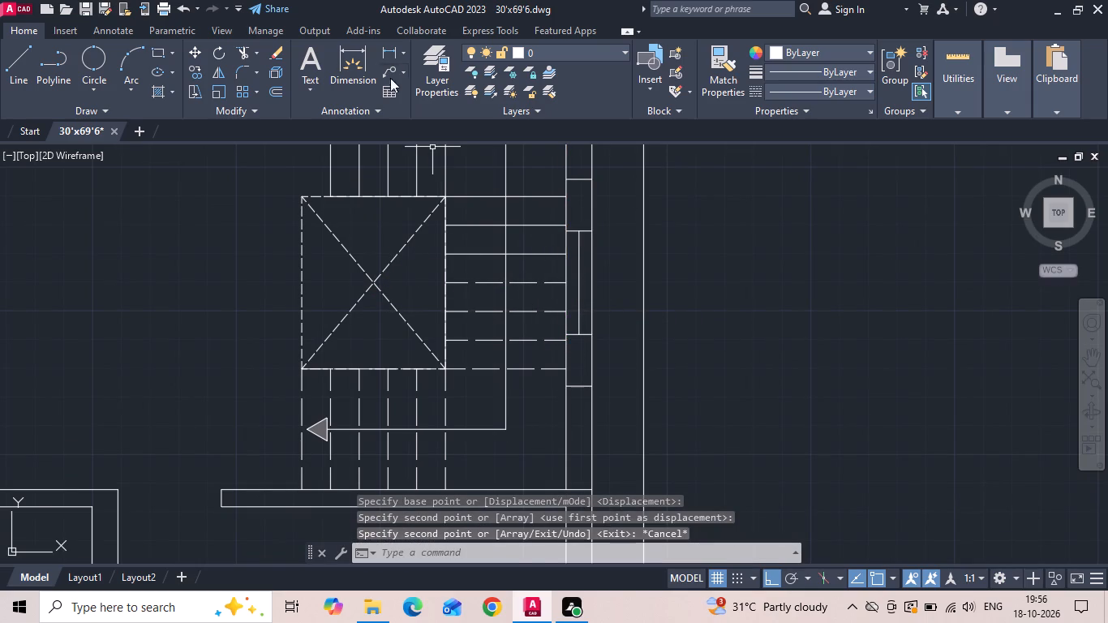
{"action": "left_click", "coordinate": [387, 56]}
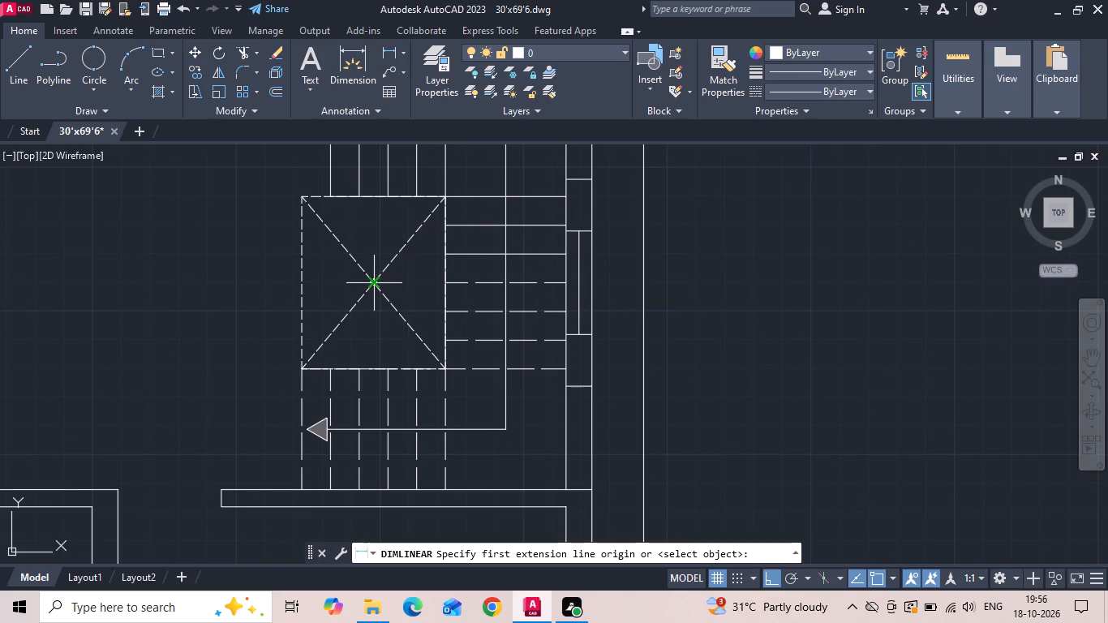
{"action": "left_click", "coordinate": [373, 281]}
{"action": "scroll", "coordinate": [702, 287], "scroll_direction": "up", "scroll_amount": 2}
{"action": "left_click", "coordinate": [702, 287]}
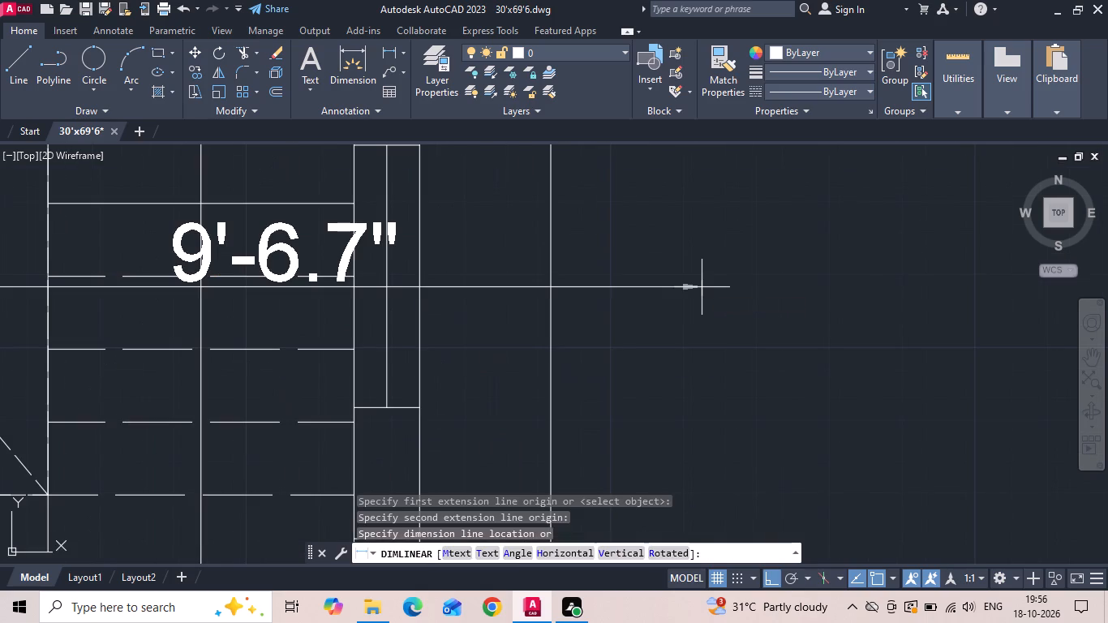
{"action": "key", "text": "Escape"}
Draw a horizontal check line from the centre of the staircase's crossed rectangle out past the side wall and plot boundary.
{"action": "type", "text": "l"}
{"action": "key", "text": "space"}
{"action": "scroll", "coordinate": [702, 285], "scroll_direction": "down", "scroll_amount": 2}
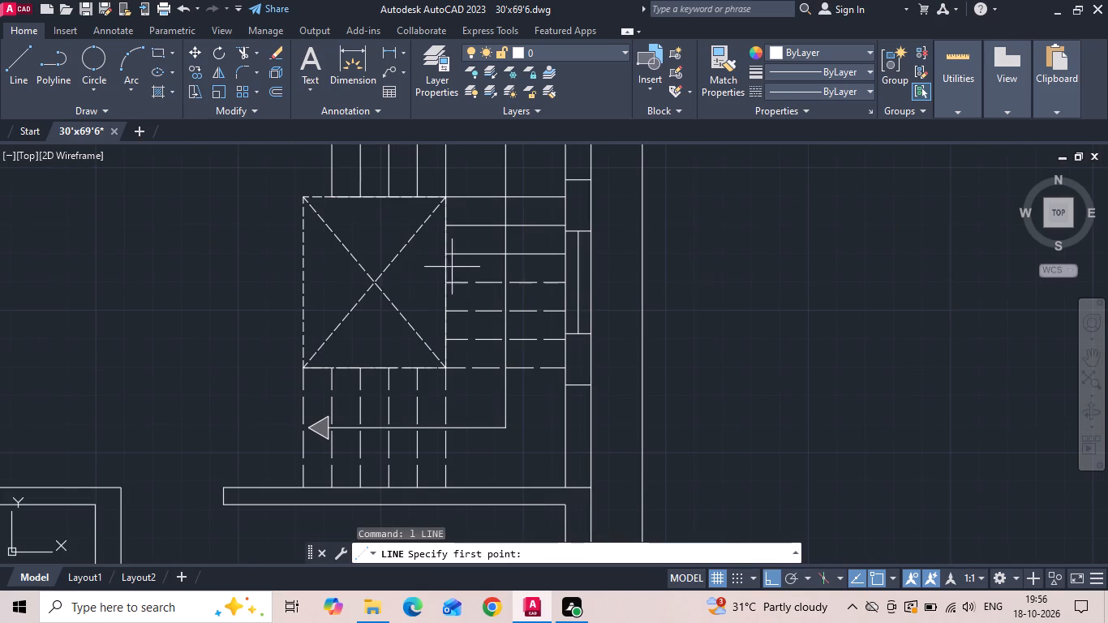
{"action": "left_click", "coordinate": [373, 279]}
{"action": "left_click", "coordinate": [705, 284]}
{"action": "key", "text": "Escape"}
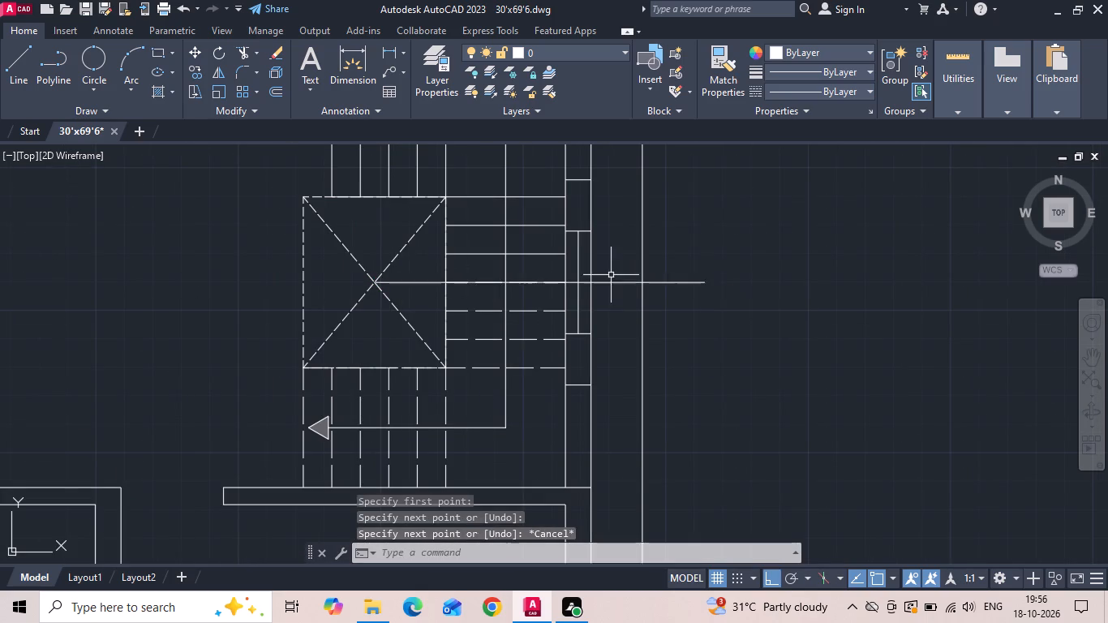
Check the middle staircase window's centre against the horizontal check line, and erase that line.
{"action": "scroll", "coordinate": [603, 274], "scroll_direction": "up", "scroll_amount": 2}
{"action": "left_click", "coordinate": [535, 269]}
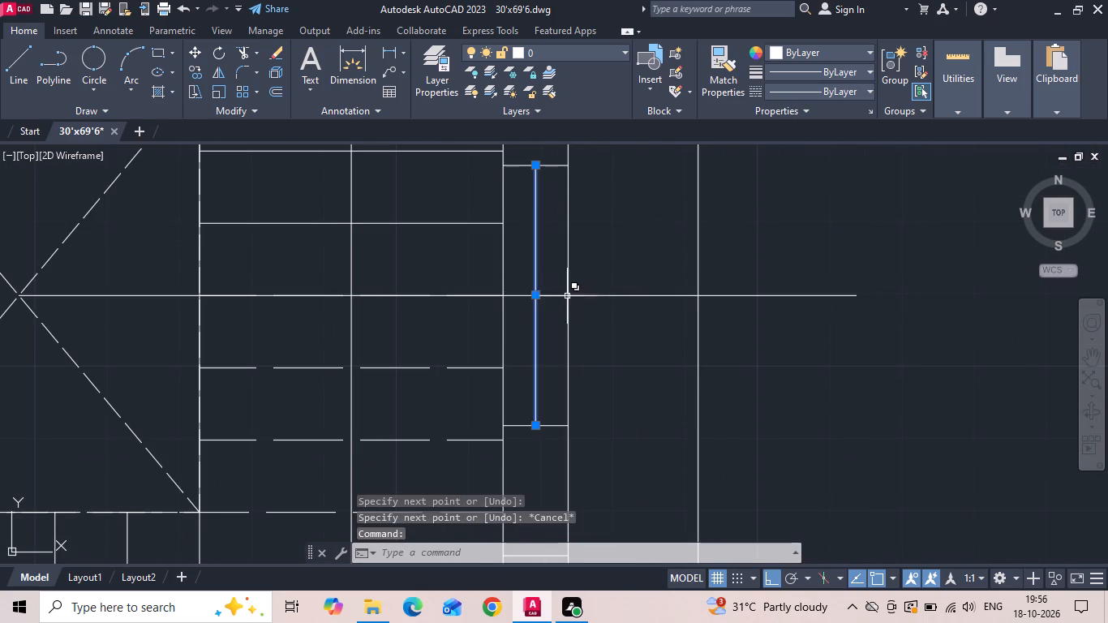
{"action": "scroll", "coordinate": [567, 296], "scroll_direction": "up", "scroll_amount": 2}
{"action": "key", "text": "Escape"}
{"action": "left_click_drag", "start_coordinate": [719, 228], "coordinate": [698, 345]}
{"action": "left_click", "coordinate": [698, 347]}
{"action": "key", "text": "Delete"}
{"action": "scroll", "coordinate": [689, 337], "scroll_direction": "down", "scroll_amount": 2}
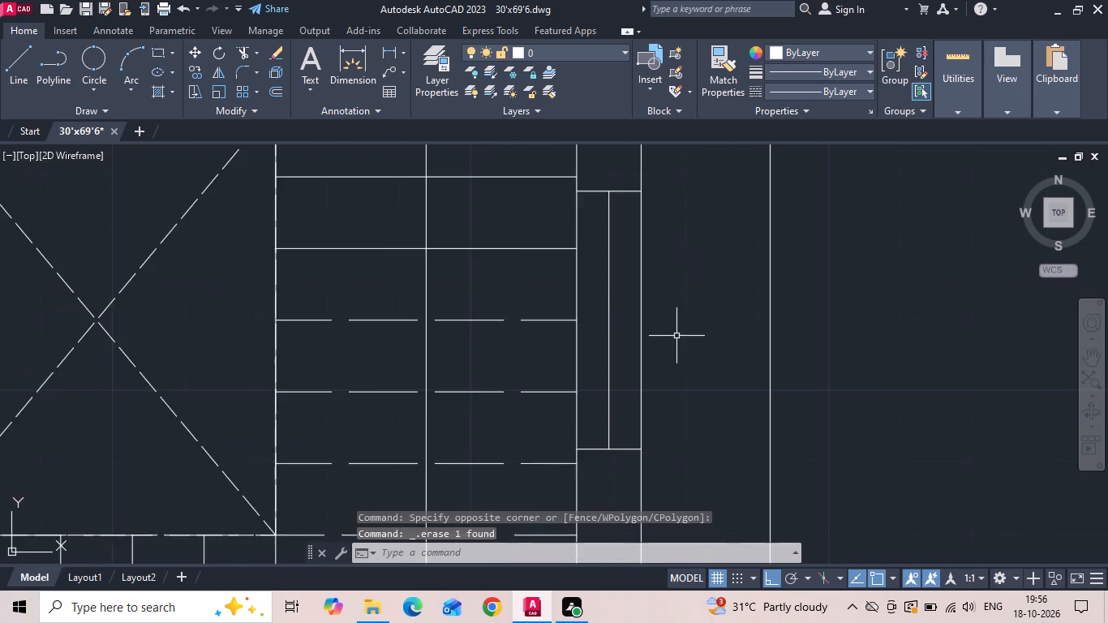
Offset the middle staircase window's centre line by 1" toward both wall faces.
{"action": "scroll", "coordinate": [672, 337], "scroll_direction": "down", "scroll_amount": 2}
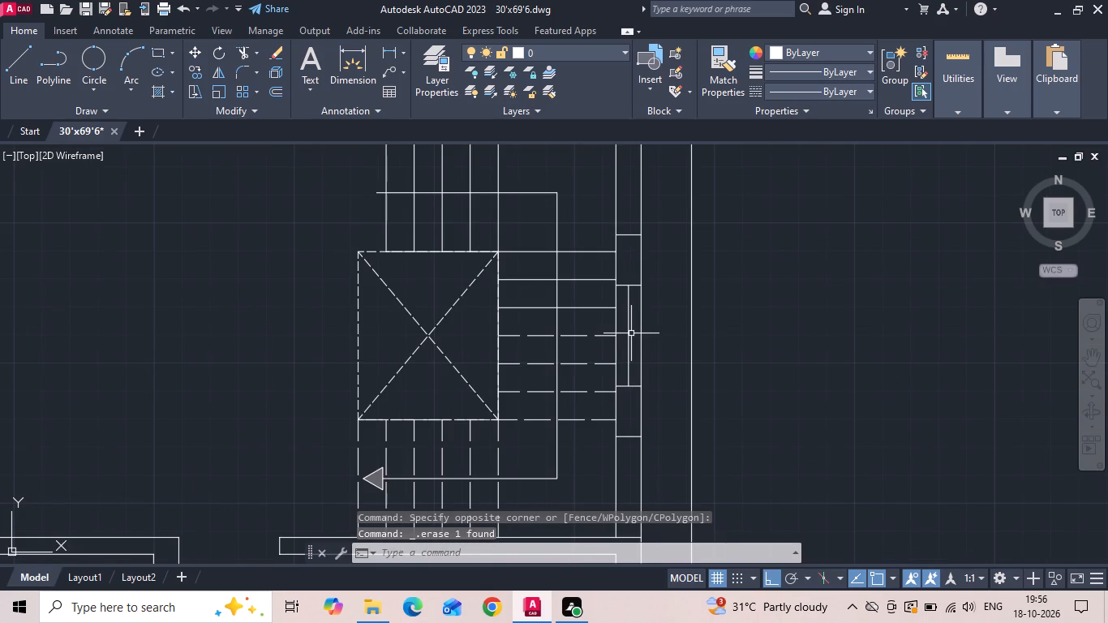
{"action": "scroll", "coordinate": [631, 333], "scroll_direction": "up", "scroll_amount": 1}
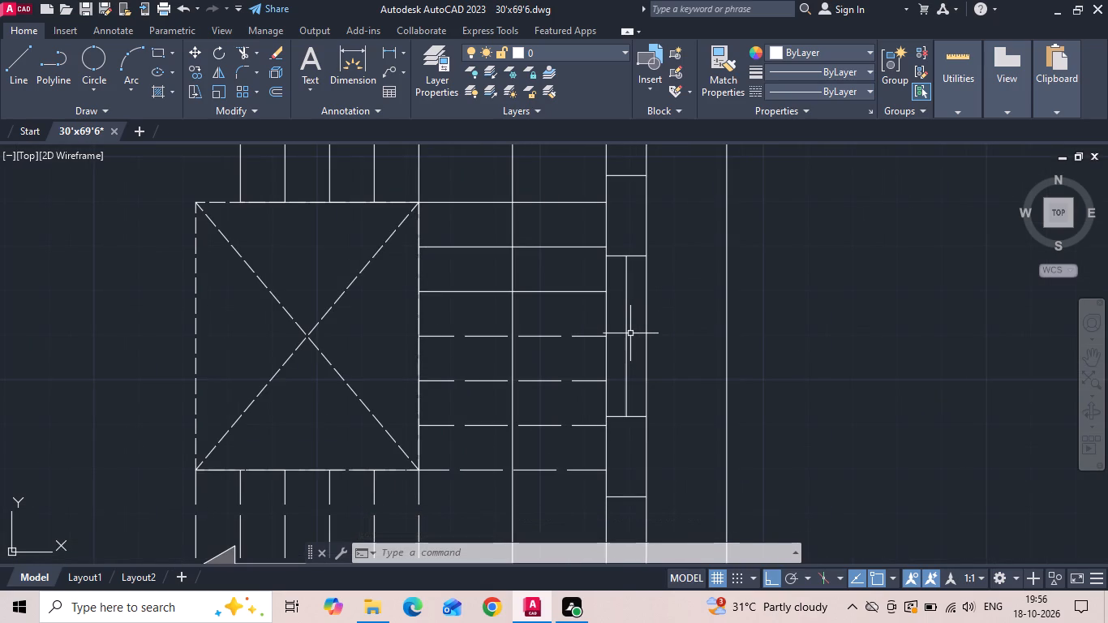
{"action": "key", "text": "o"}
{"action": "key", "text": "Return"}
{"action": "key", "text": "1"}
{"action": "key", "text": "Return"}
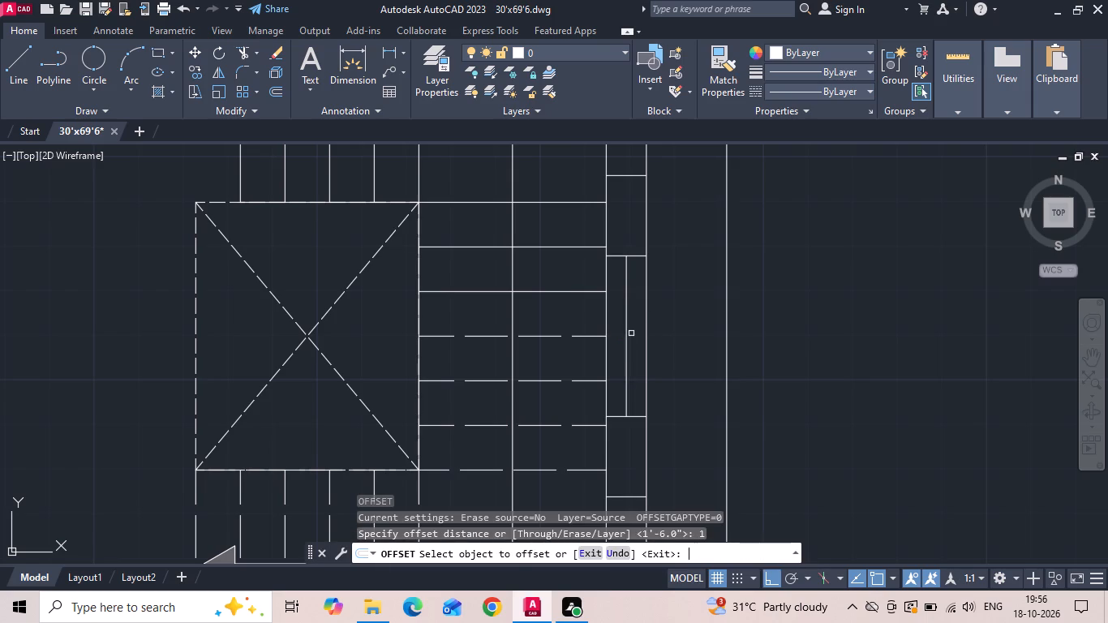
{"action": "scroll", "coordinate": [633, 333], "scroll_direction": "up", "scroll_amount": 1}
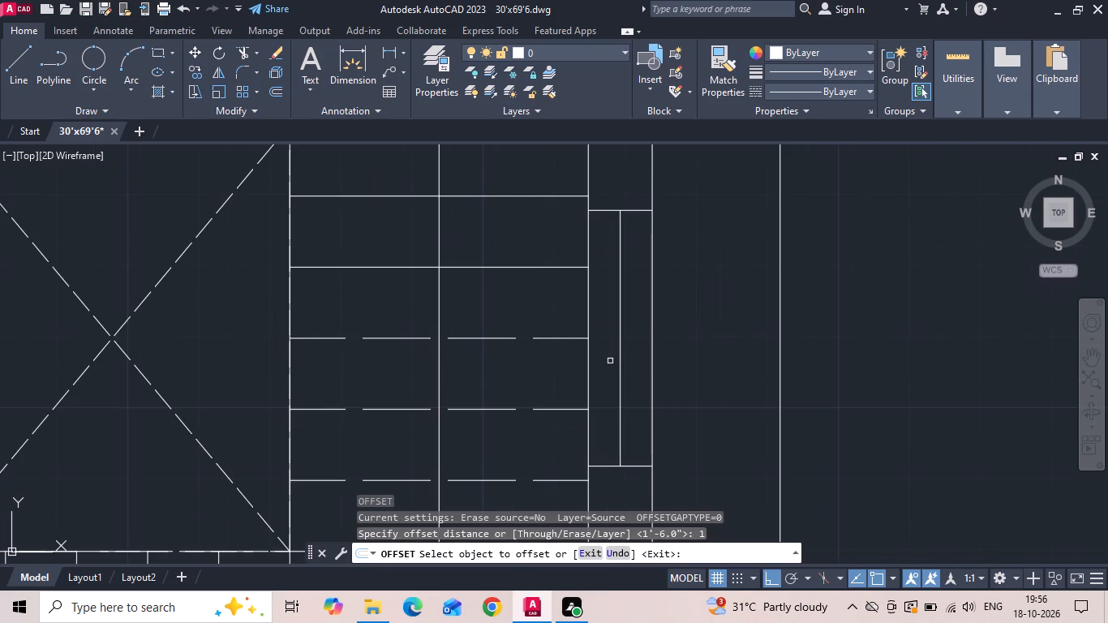
{"action": "left_click", "coordinate": [620, 389]}
{"action": "left_click", "coordinate": [597, 401]}
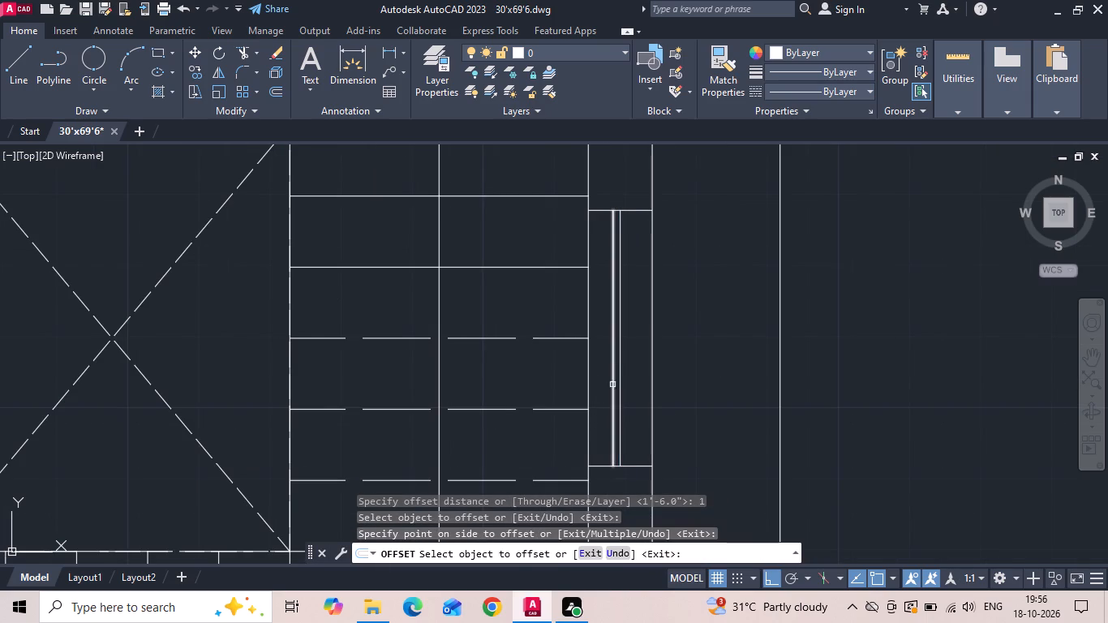
{"action": "left_click", "coordinate": [621, 378]}
{"action": "left_click", "coordinate": [625, 370]}
{"action": "left_click", "coordinate": [618, 379]}
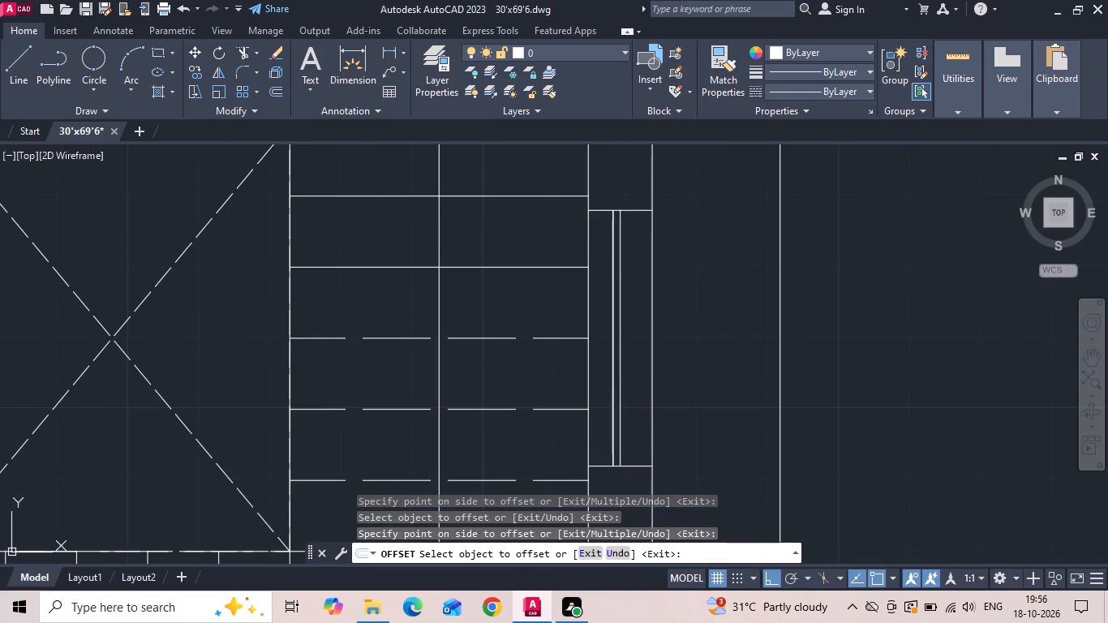
{"action": "left_click", "coordinate": [632, 366]}
{"action": "key", "text": "Escape"}
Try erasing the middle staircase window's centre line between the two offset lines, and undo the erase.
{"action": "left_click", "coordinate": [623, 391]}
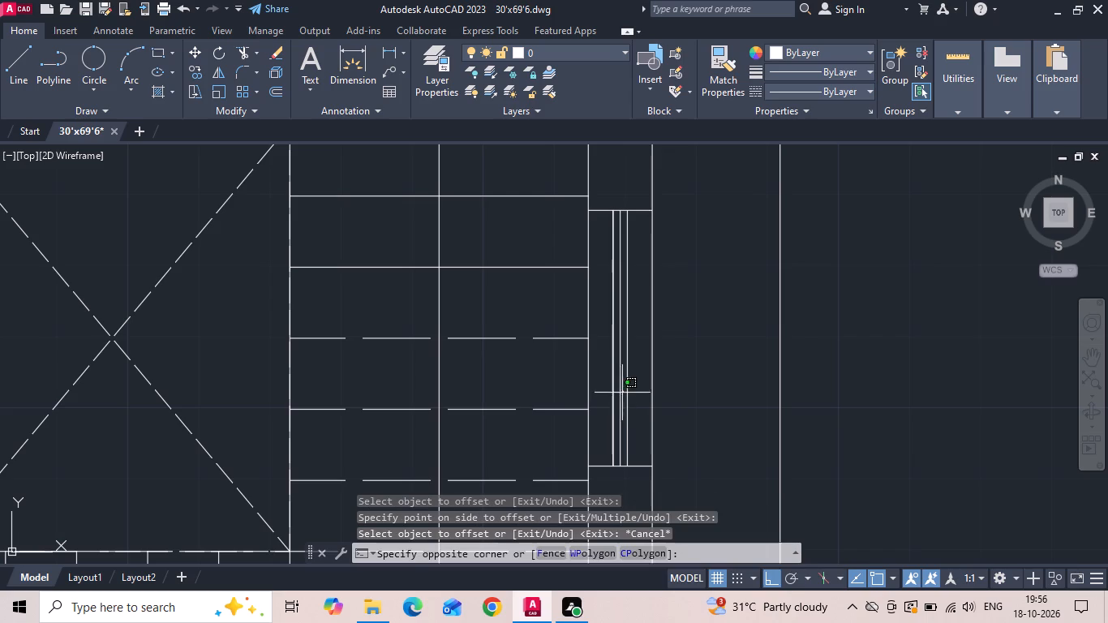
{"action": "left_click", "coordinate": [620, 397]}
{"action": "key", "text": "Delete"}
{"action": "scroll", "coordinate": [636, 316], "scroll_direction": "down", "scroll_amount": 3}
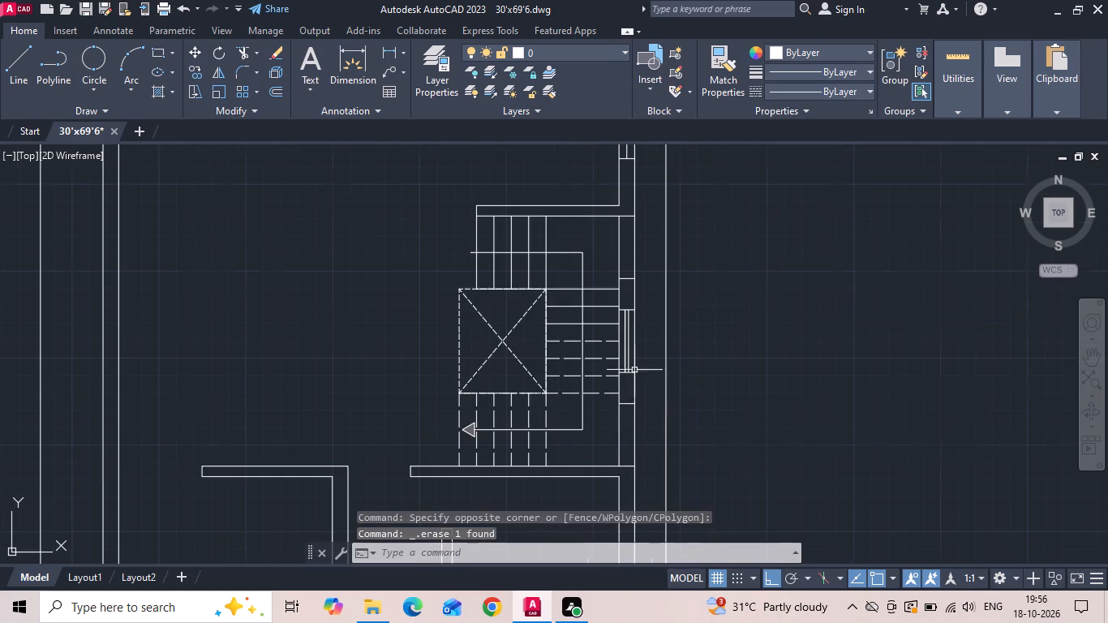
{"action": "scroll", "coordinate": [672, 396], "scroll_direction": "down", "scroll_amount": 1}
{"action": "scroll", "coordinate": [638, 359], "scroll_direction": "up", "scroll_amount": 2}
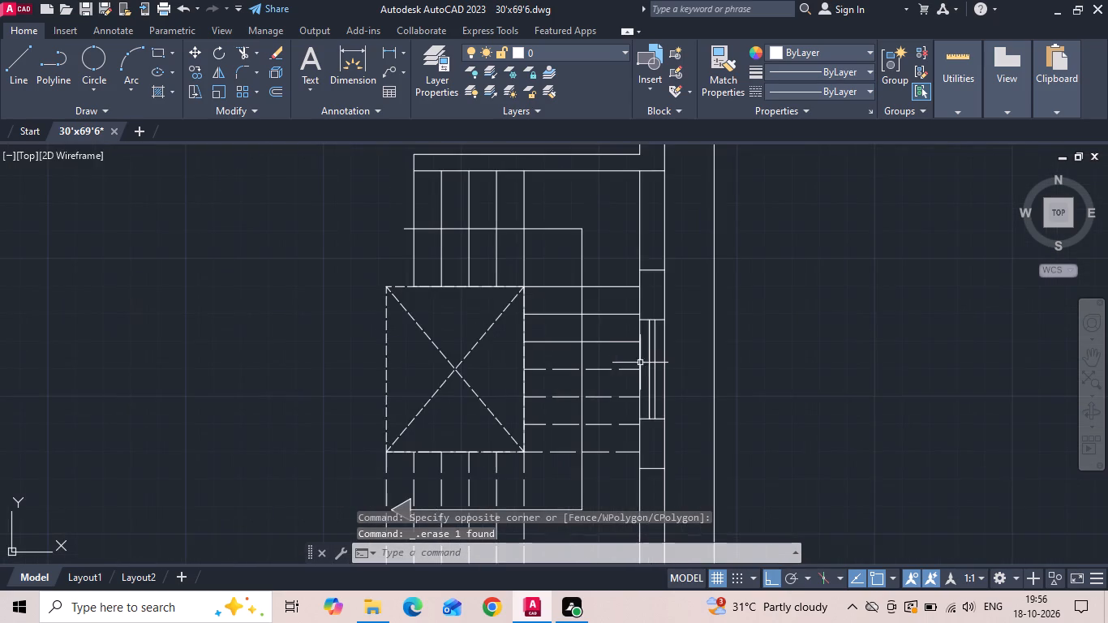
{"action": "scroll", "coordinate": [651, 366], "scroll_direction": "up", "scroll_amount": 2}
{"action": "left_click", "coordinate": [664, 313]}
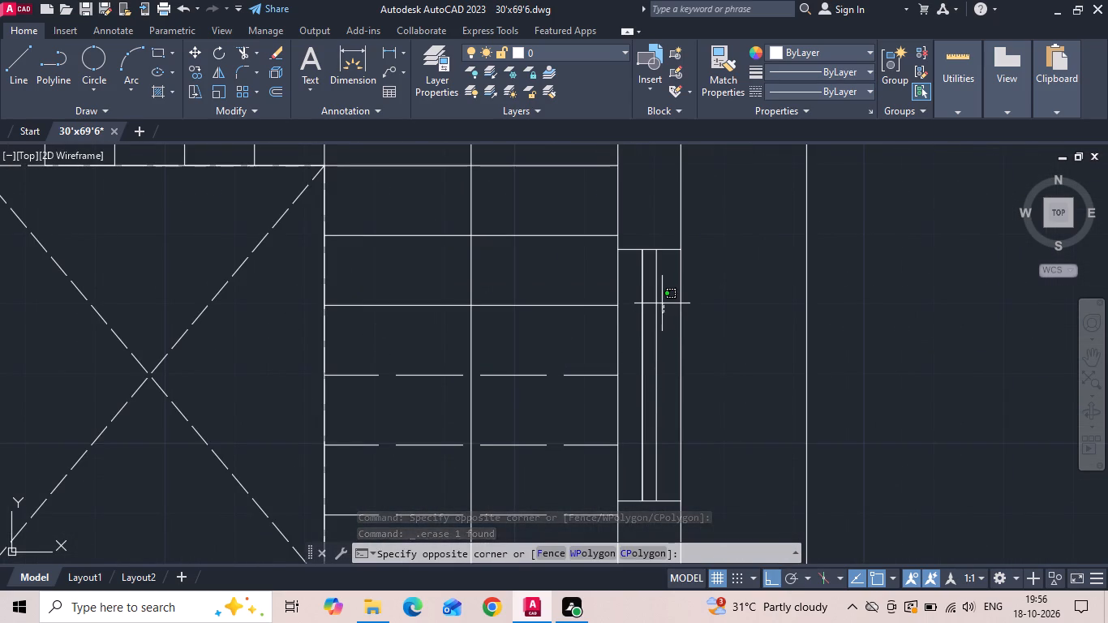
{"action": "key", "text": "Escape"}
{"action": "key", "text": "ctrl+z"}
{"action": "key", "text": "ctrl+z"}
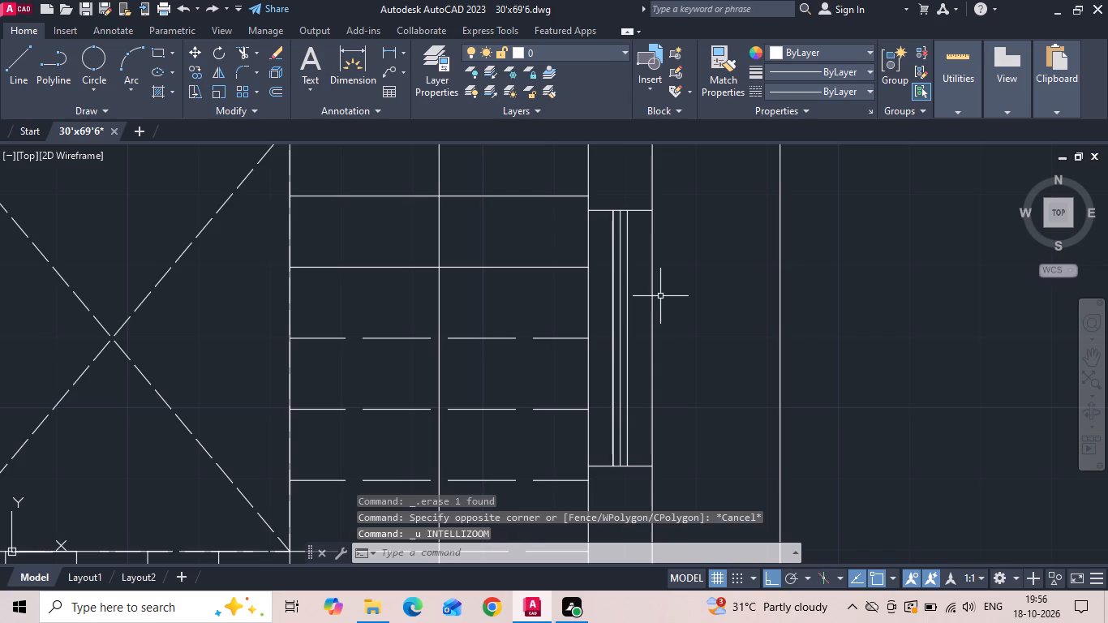
Move the offset line on the outer side of the middle staircase window 0.5" toward the centre line.
{"action": "scroll", "coordinate": [631, 335], "scroll_direction": "down", "scroll_amount": 2}
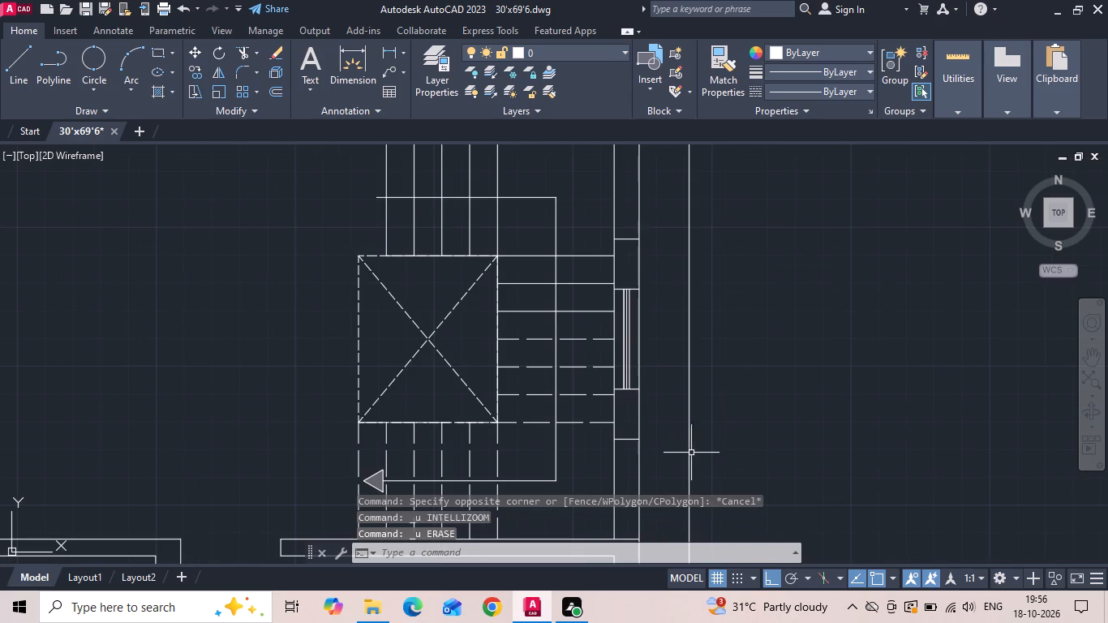
{"action": "scroll", "coordinate": [632, 388], "scroll_direction": "up", "scroll_amount": 5}
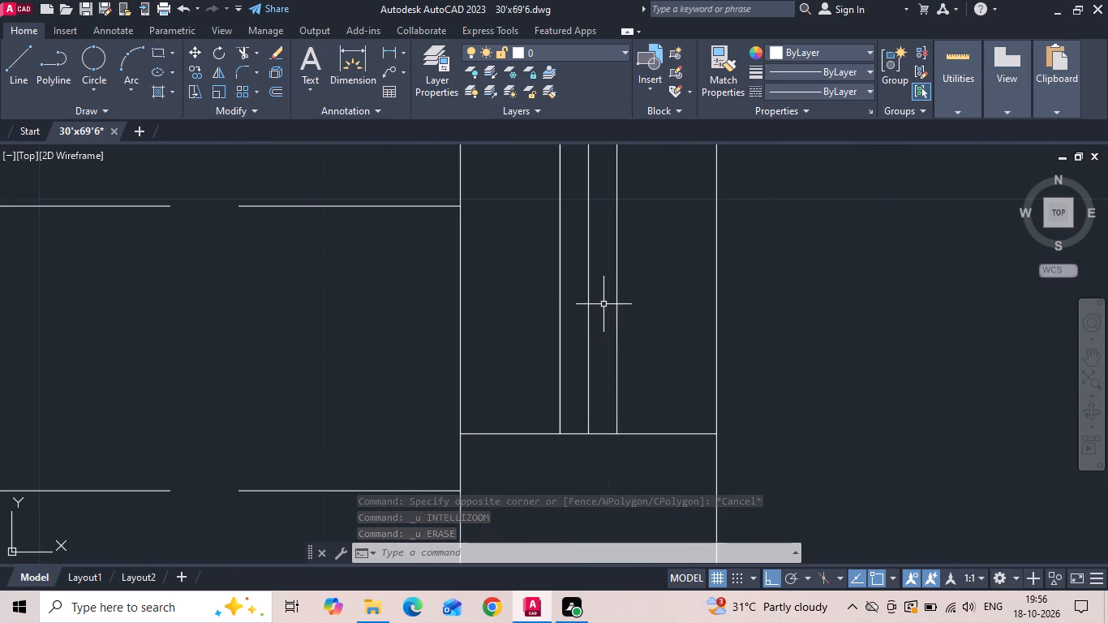
{"action": "left_click", "coordinate": [603, 304]}
{"action": "left_click", "coordinate": [604, 291]}
{"action": "key", "text": "Escape"}
{"action": "left_click_drag", "start_coordinate": [620, 276], "coordinate": [613, 287]}
{"action": "left_click", "coordinate": [608, 301]}
{"action": "right_click", "coordinate": [608, 301]}
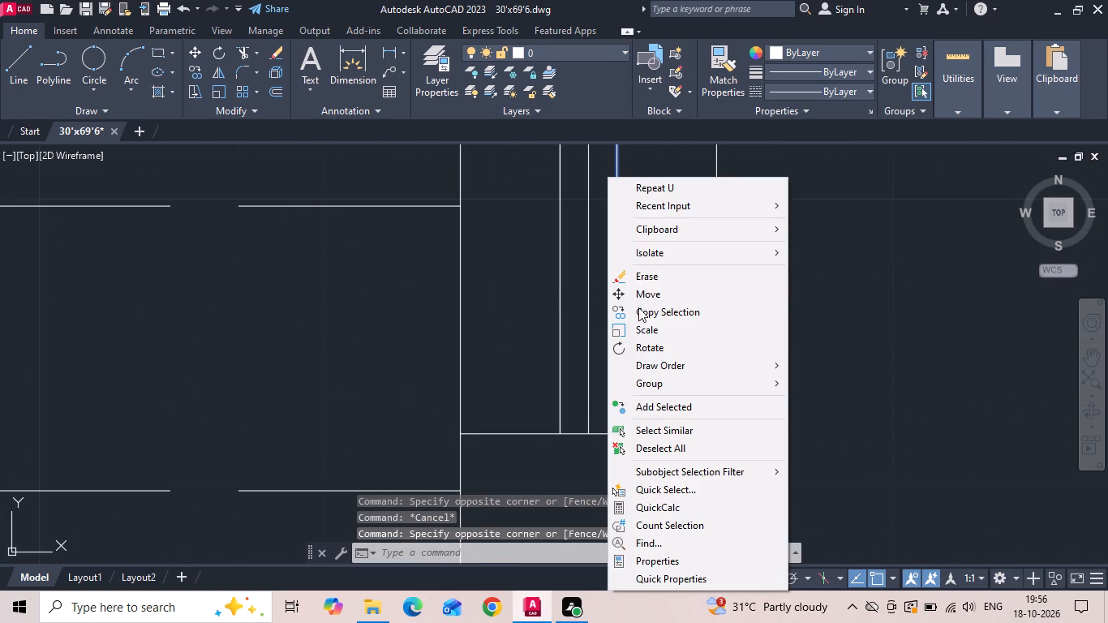
{"action": "left_click", "coordinate": [645, 300]}
{"action": "left_click", "coordinate": [871, 302]}
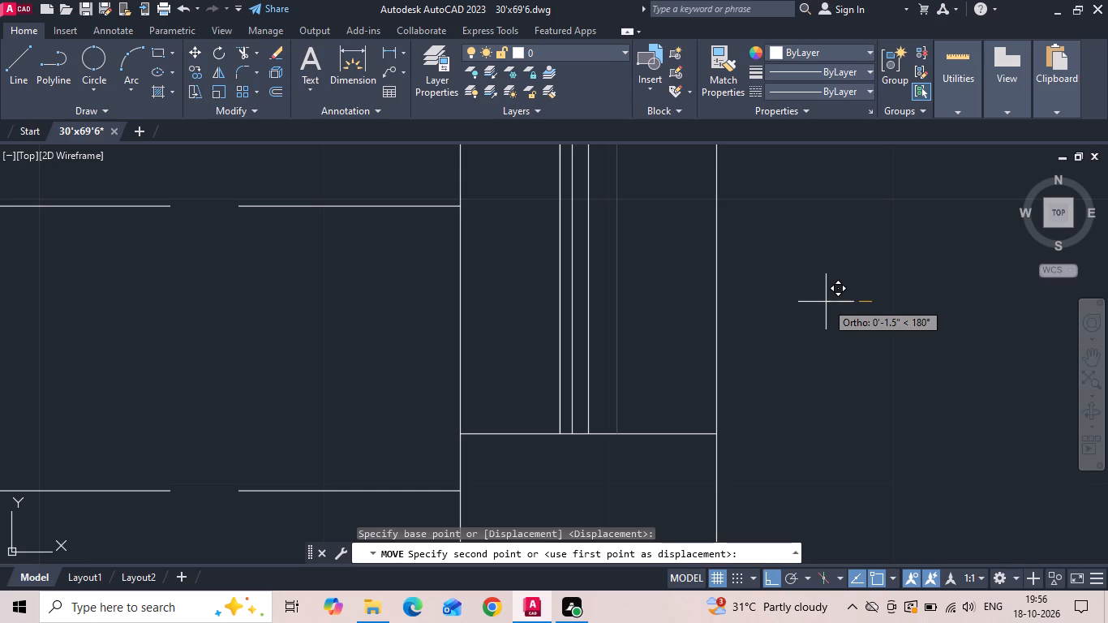
{"action": "type", "text": ".5"}
{"action": "key", "text": "Return"}
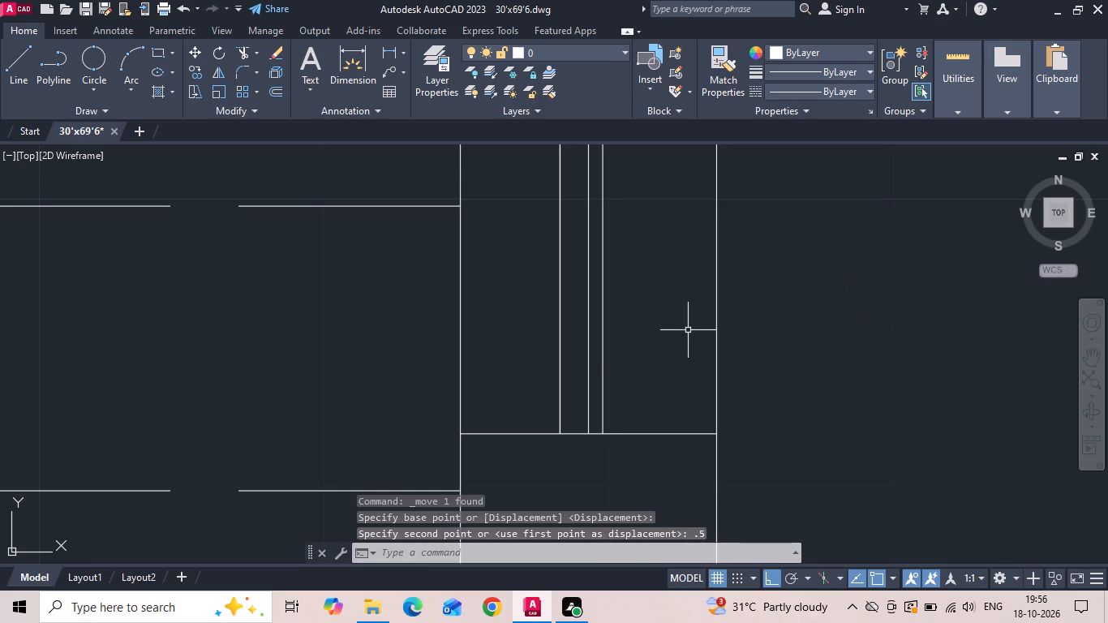
Move the offset line on the inner side of the middle staircase window 0.5" toward the centre line.
{"action": "left_click_drag", "start_coordinate": [572, 371], "coordinate": [528, 380]}
{"action": "right_click", "coordinate": [523, 378]}
{"action": "left_click", "coordinate": [523, 378]}
{"action": "right_click", "coordinate": [523, 378]}
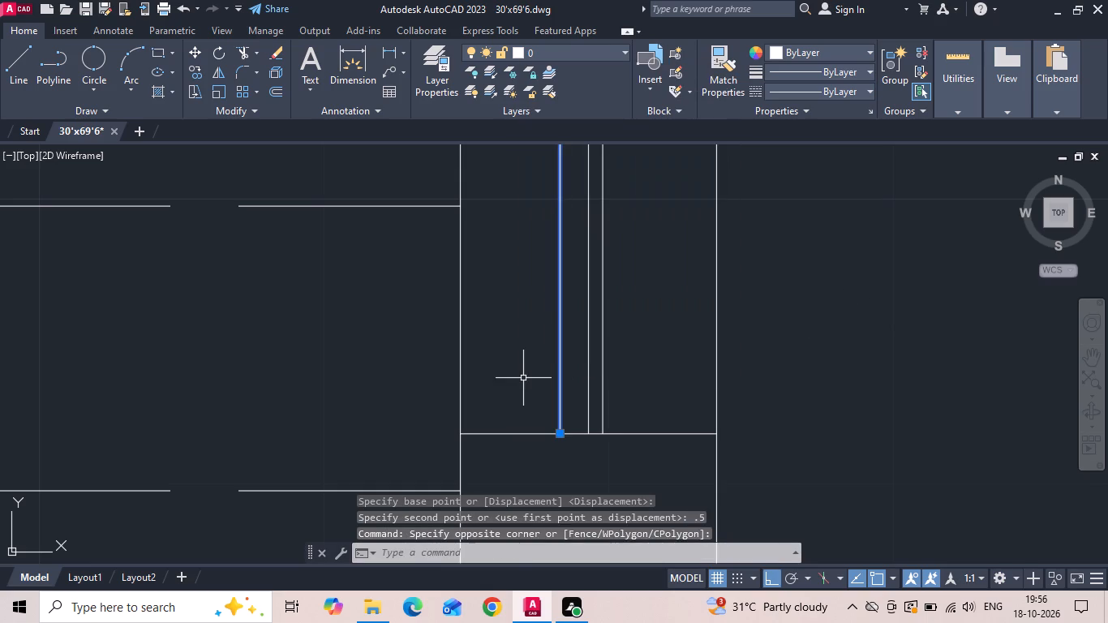
{"action": "left_click", "coordinate": [559, 312]}
{"action": "left_click_drag", "start_coordinate": [973, 398], "coordinate": [1017, 403]}
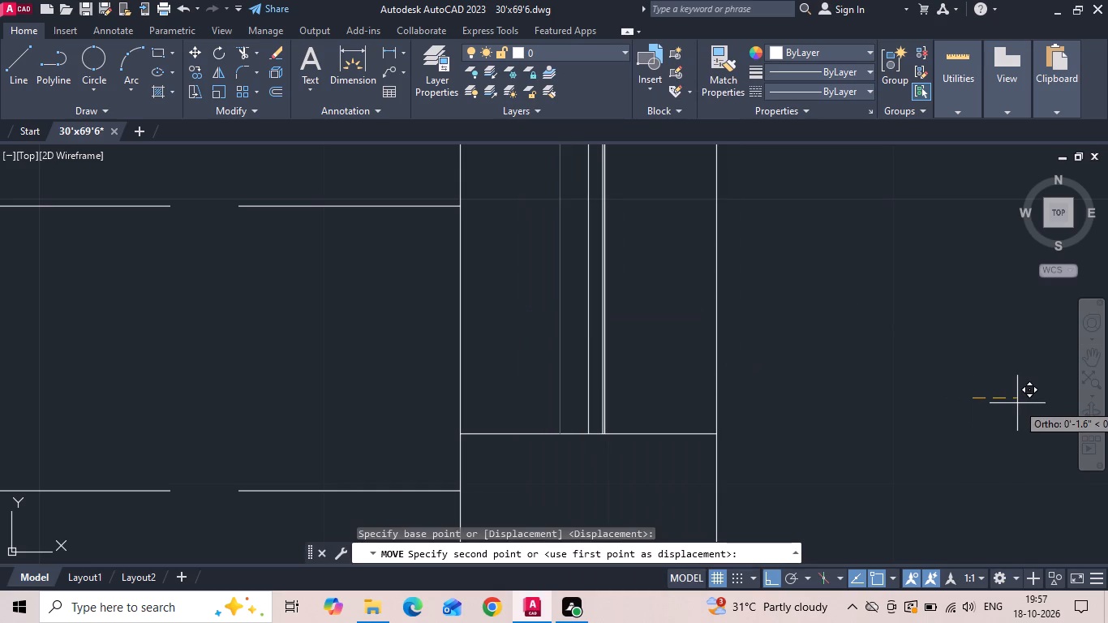
{"action": "type", "text": ".5"}
{"action": "key", "text": "Return"}
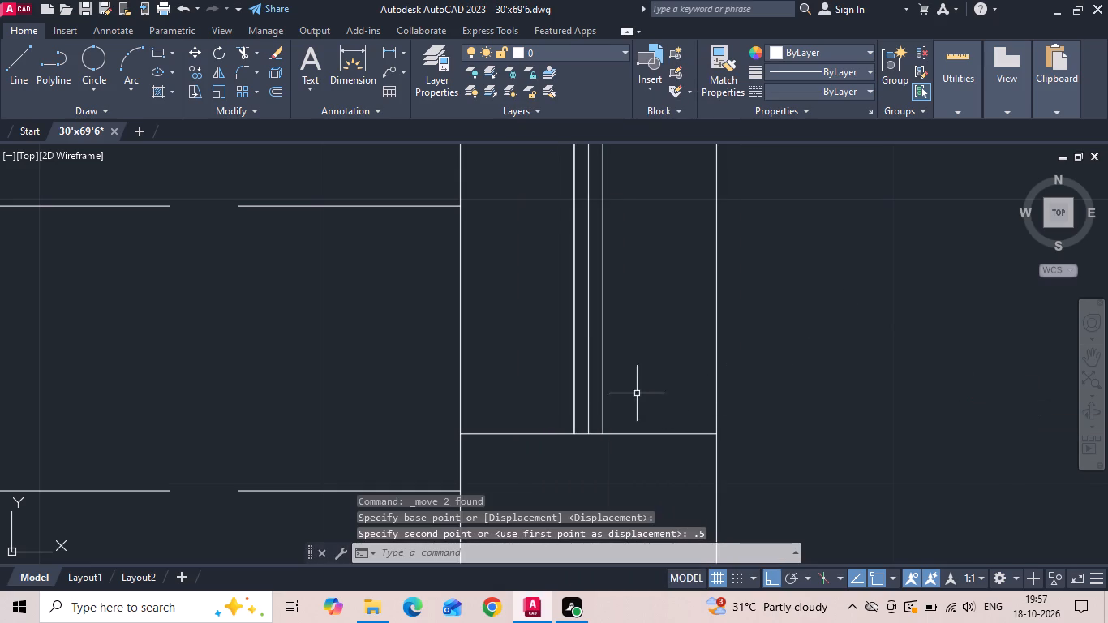
Erase the middle staircase window's centre line, keeping the glazing lines on either side.
{"action": "left_click", "coordinate": [588, 397]}
{"action": "key", "text": "Delete"}
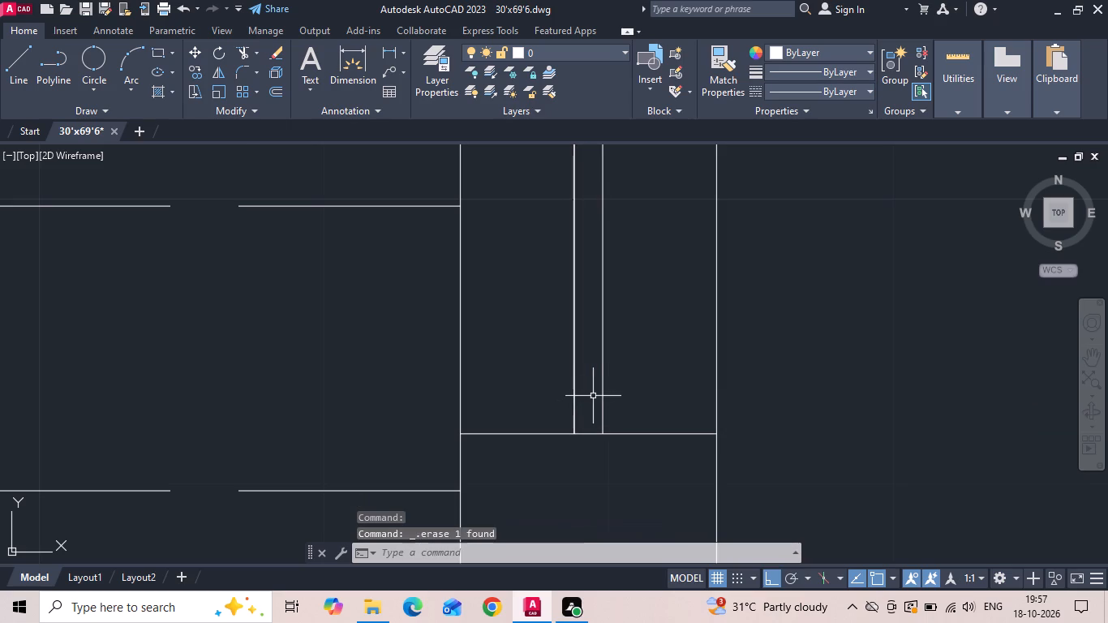
Copy the glazing lines from the window's lower outer corner into the lower and upper staircase windows at their matching corners.
{"action": "scroll", "coordinate": [591, 432], "scroll_direction": "down", "scroll_amount": 1}
{"action": "left_click_drag", "start_coordinate": [611, 368], "coordinate": [591, 357]}
{"action": "left_click", "coordinate": [569, 338]}
{"action": "right_click", "coordinate": [569, 336]}
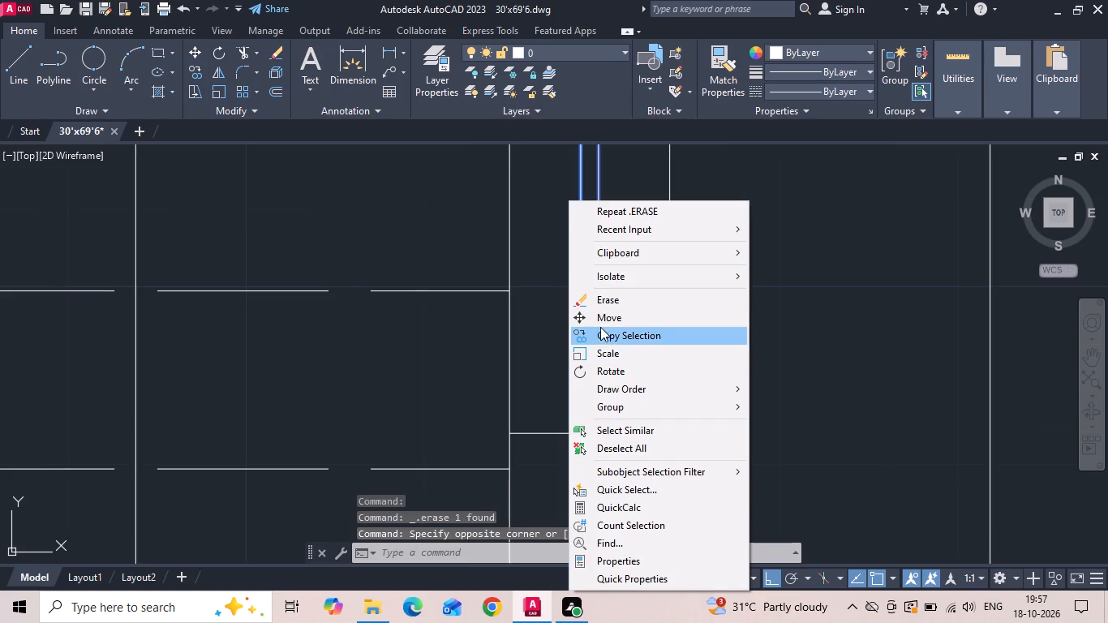
{"action": "left_click", "coordinate": [603, 339]}
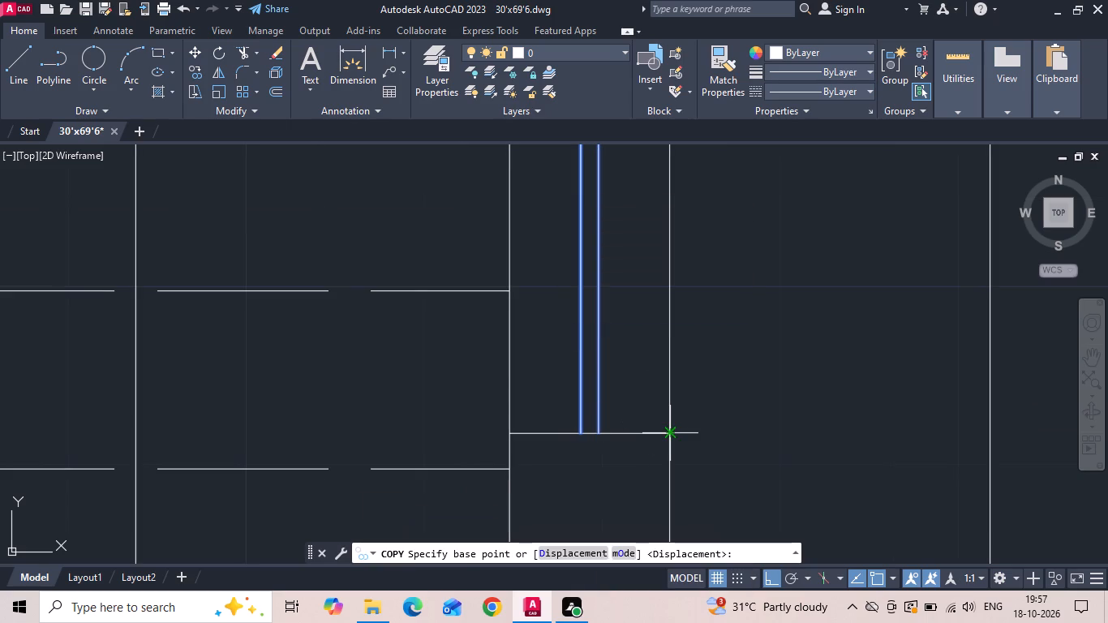
{"action": "left_click", "coordinate": [668, 433]}
{"action": "scroll", "coordinate": [638, 307], "scroll_direction": "down", "scroll_amount": 4}
{"action": "scroll", "coordinate": [656, 437], "scroll_direction": "up", "scroll_amount": 1}
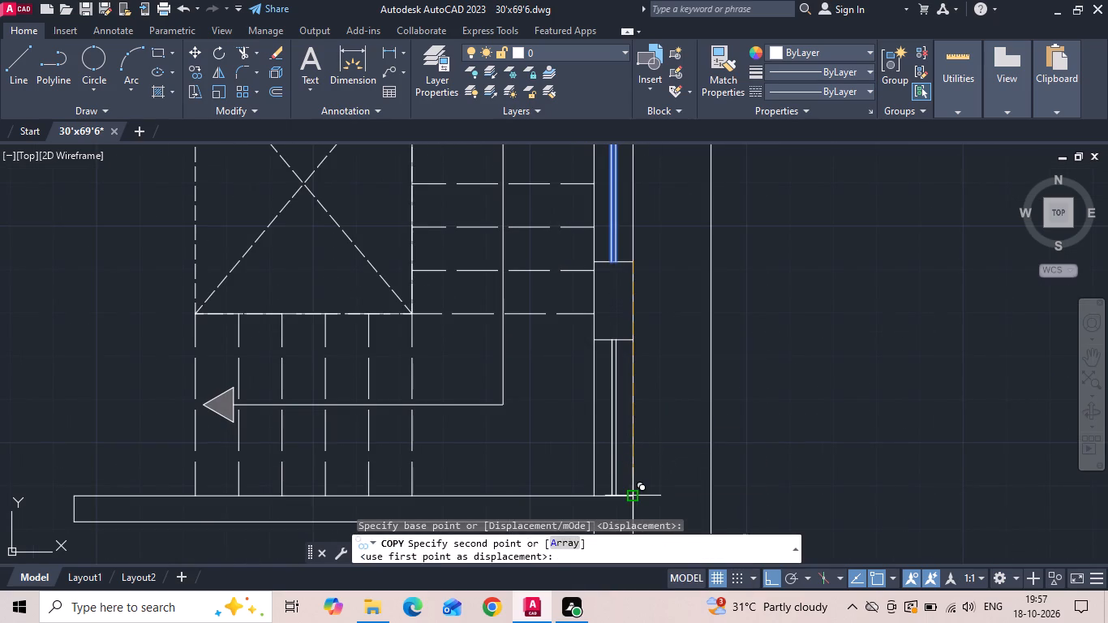
{"action": "left_click", "coordinate": [636, 499]}
{"action": "middle_click_drag", "start_coordinate": [626, 341], "coordinate": [603, 540]}
{"action": "scroll", "coordinate": [629, 230], "scroll_direction": "up", "scroll_amount": 2}
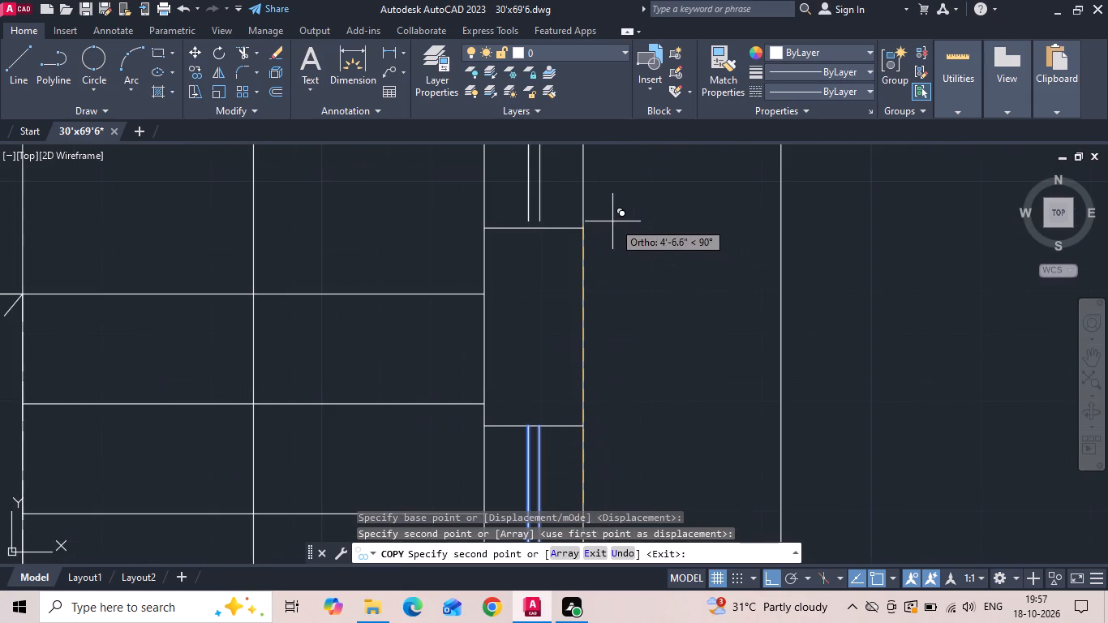
{"action": "left_click", "coordinate": [584, 231]}
Continue copying the glazing lines into the dining and kitchen windows at their lower outer corners, and end the copy.
{"action": "scroll", "coordinate": [608, 337], "scroll_direction": "down", "scroll_amount": 3}
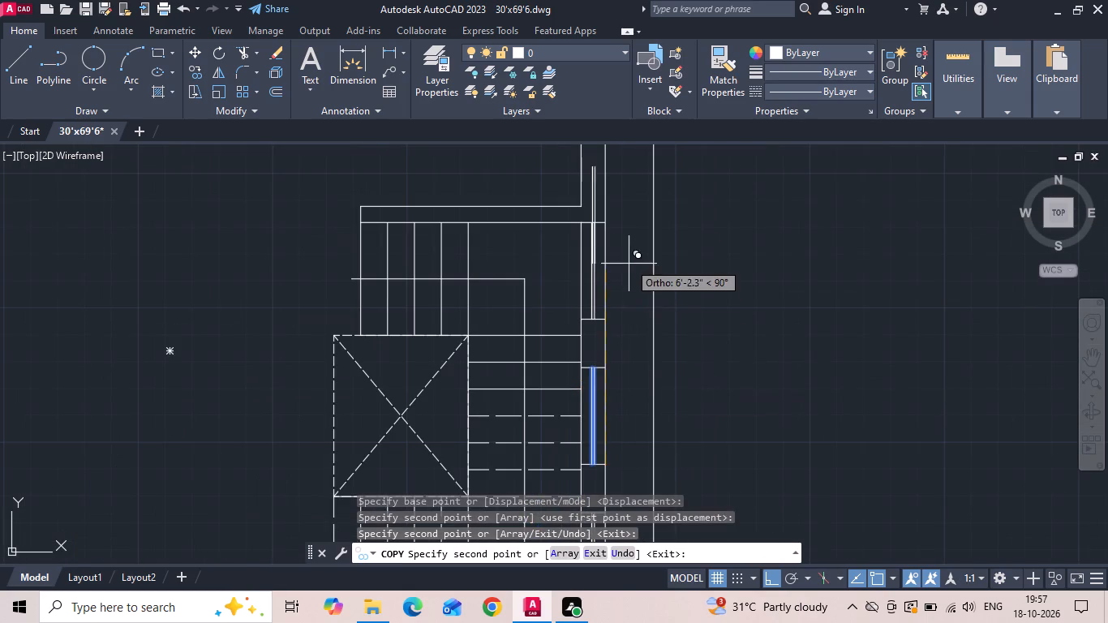
{"action": "middle_click_drag", "start_coordinate": [629, 267], "coordinate": [612, 535]}
{"action": "scroll", "coordinate": [571, 408], "scroll_direction": "up", "scroll_amount": 2}
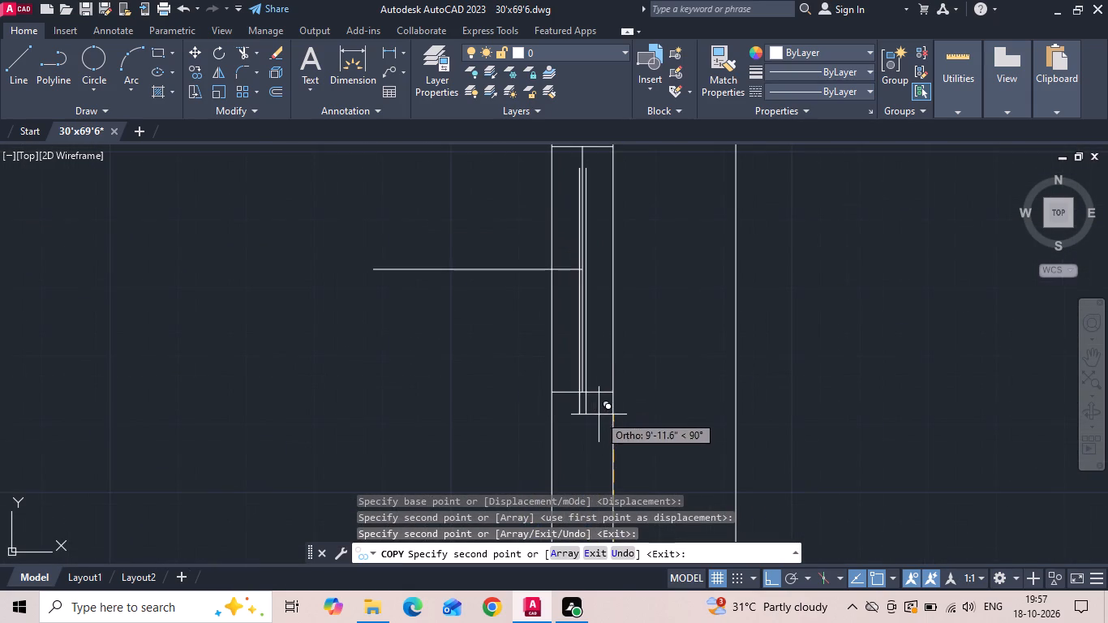
{"action": "left_click", "coordinate": [609, 392]}
{"action": "scroll", "coordinate": [587, 436], "scroll_direction": "down", "scroll_amount": 3}
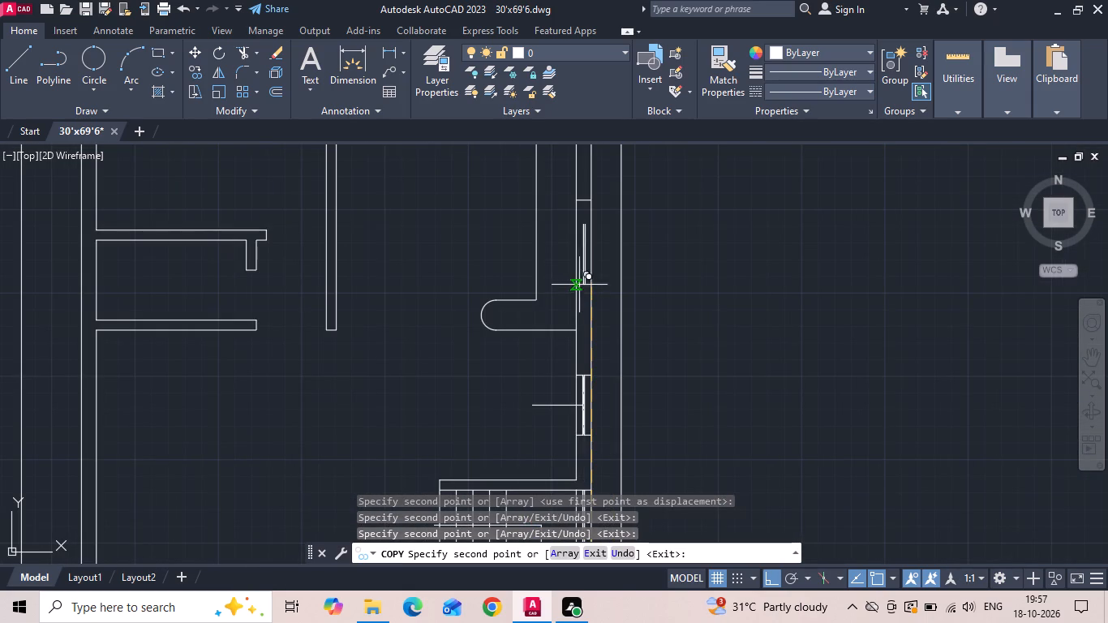
{"action": "scroll", "coordinate": [590, 196], "scroll_direction": "up", "scroll_amount": 3}
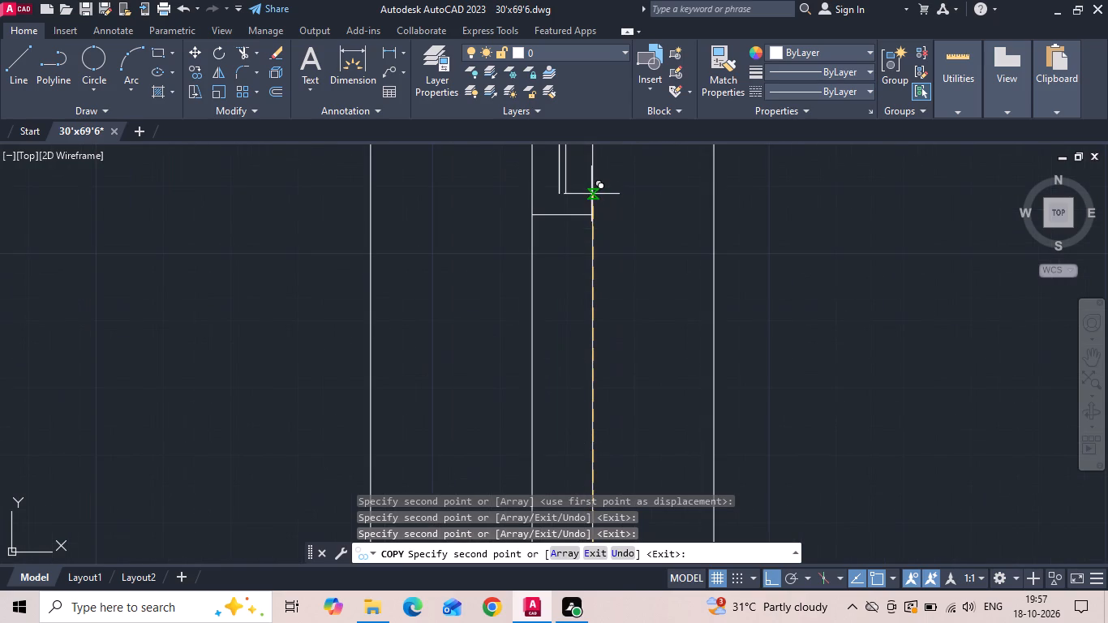
{"action": "left_click", "coordinate": [593, 213]}
{"action": "scroll", "coordinate": [592, 214], "scroll_direction": "down", "scroll_amount": 3}
{"action": "key", "text": "Escape"}
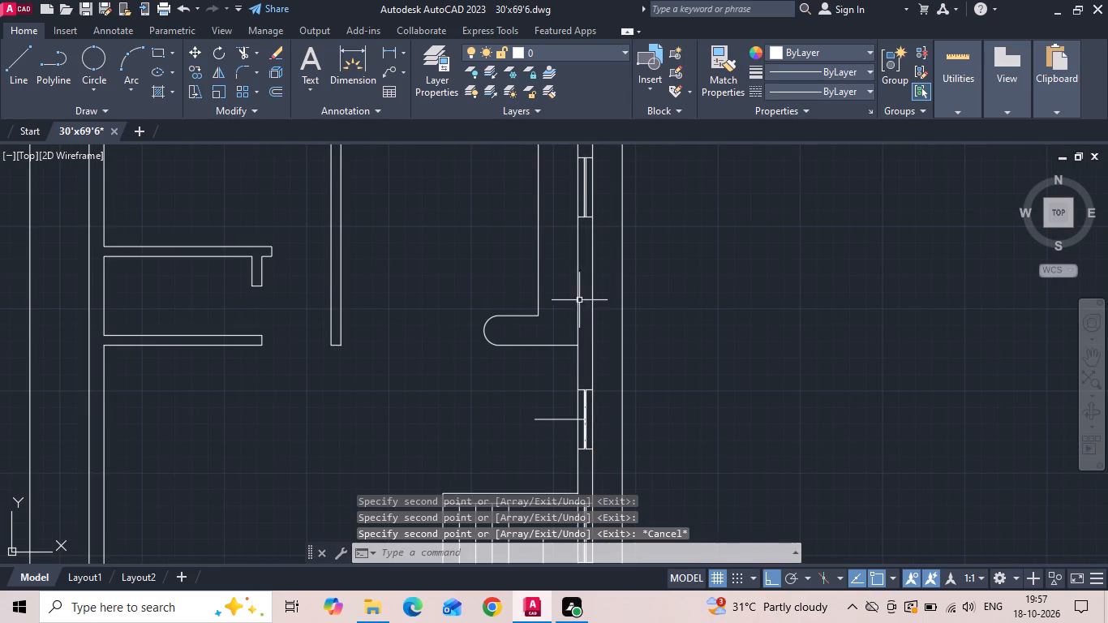
Erase the dining window's old centre line and the horizontal guide line running into the room.
{"action": "scroll", "coordinate": [578, 458], "scroll_direction": "up", "scroll_amount": 3}
{"action": "scroll", "coordinate": [594, 361], "scroll_direction": "up", "scroll_amount": 2}
{"action": "scroll", "coordinate": [600, 197], "scroll_direction": "up", "scroll_amount": 3}
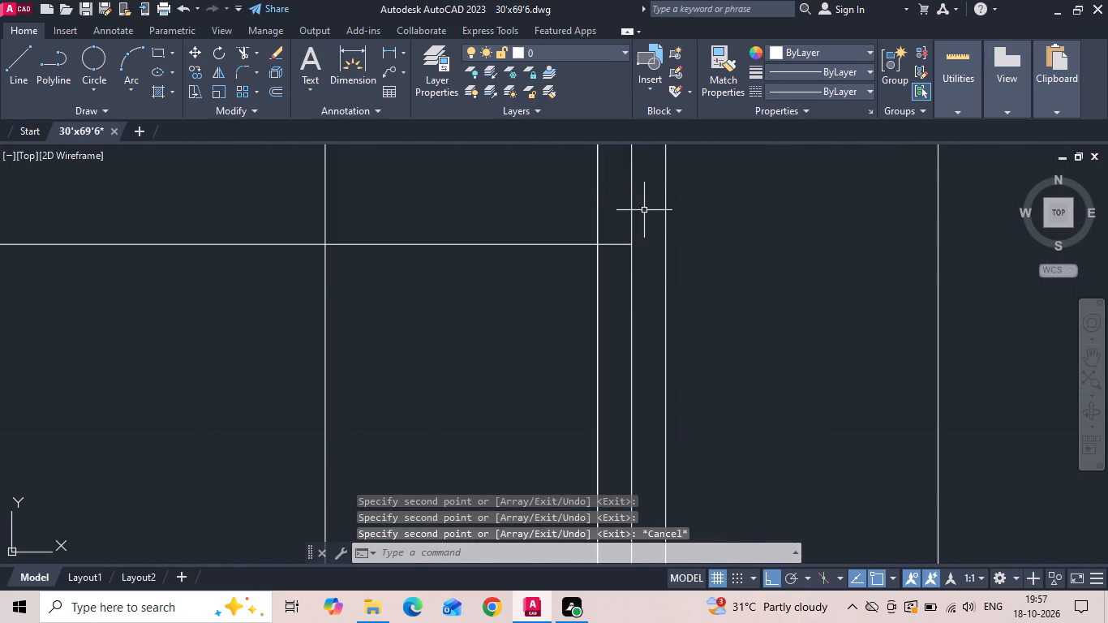
{"action": "left_click_drag", "start_coordinate": [647, 218], "coordinate": [643, 251]}
{"action": "left_click", "coordinate": [618, 290]}
{"action": "key", "text": "Delete"}
{"action": "scroll", "coordinate": [605, 286], "scroll_direction": "down", "scroll_amount": 7}
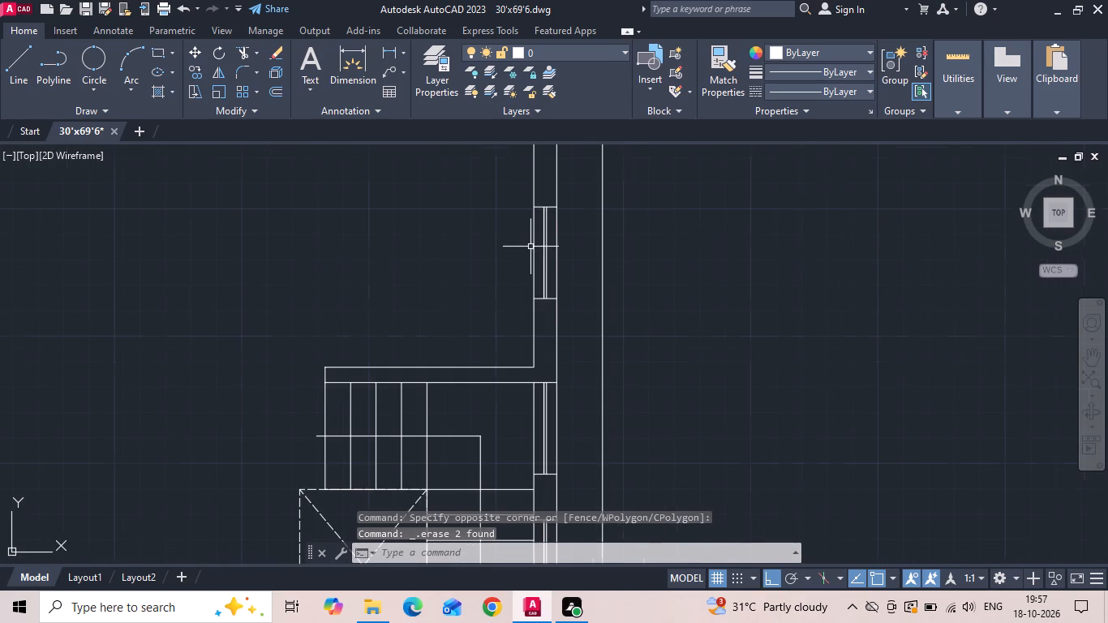
Measure the length of the bedroom's outer-wall window beside the wardrobe in the reference plan.
{"action": "scroll", "coordinate": [595, 256], "scroll_direction": "down", "scroll_amount": 2}
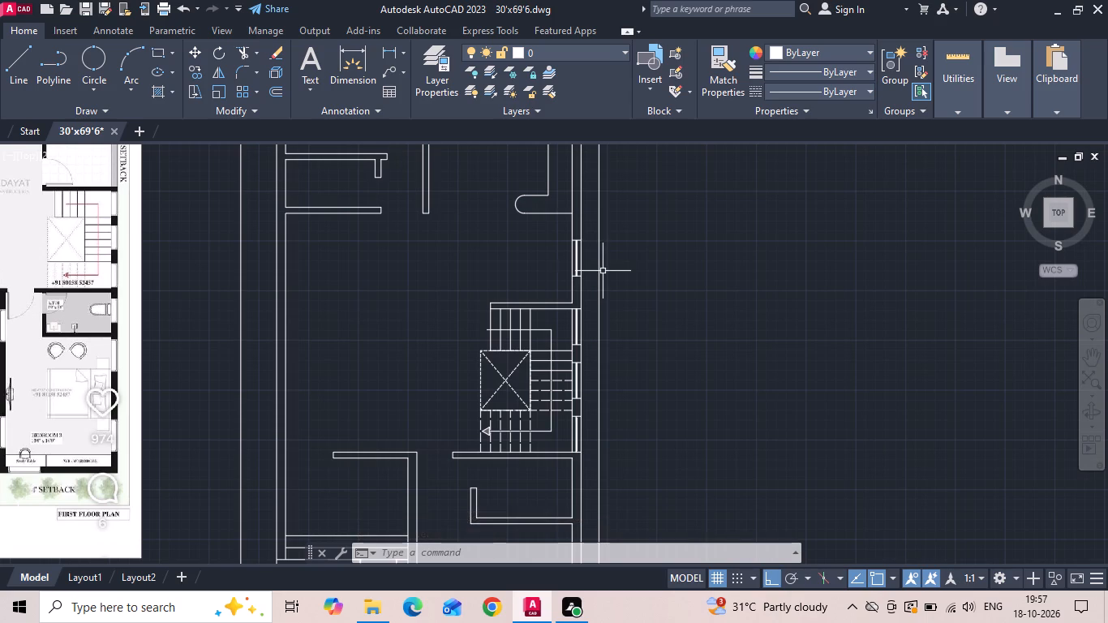
{"action": "left_click", "coordinate": [391, 49]}
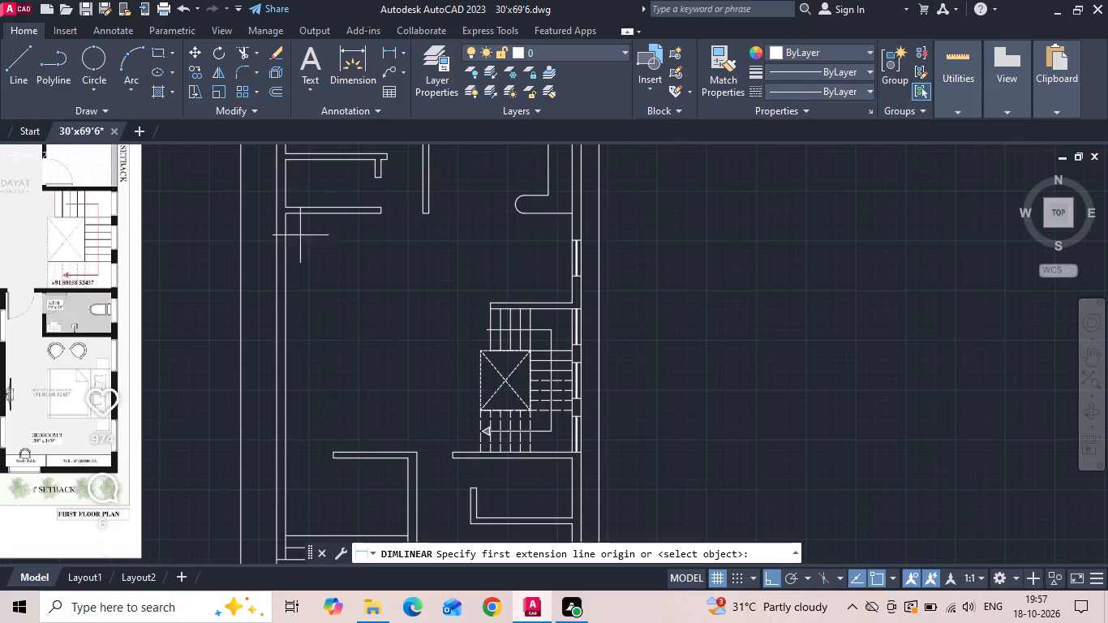
{"action": "scroll", "coordinate": [26, 435], "scroll_direction": "up", "scroll_amount": 2}
{"action": "middle_click_drag", "start_coordinate": [204, 462], "coordinate": [222, 410]}
{"action": "scroll", "coordinate": [245, 453], "scroll_direction": "up", "scroll_amount": 1}
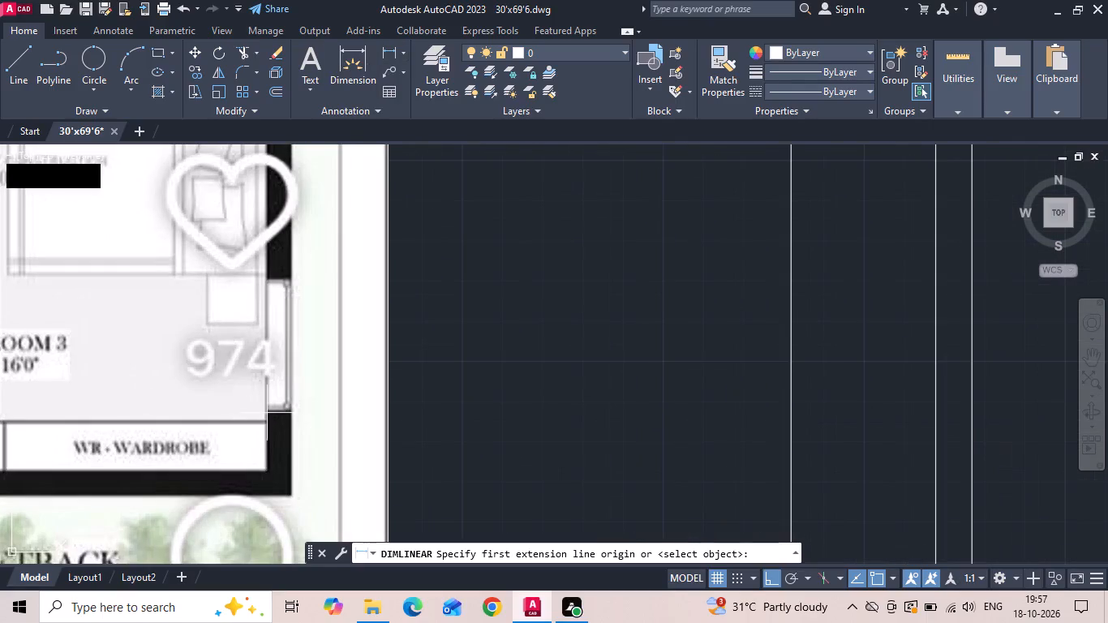
{"action": "left_click", "coordinate": [275, 411]}
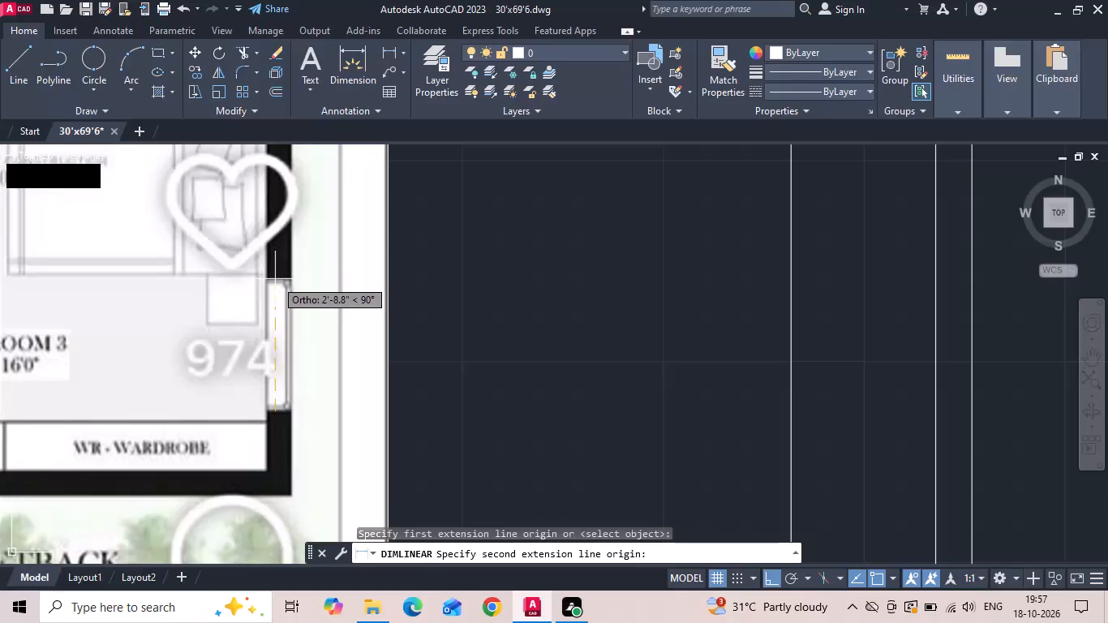
{"action": "key", "text": "Escape"}
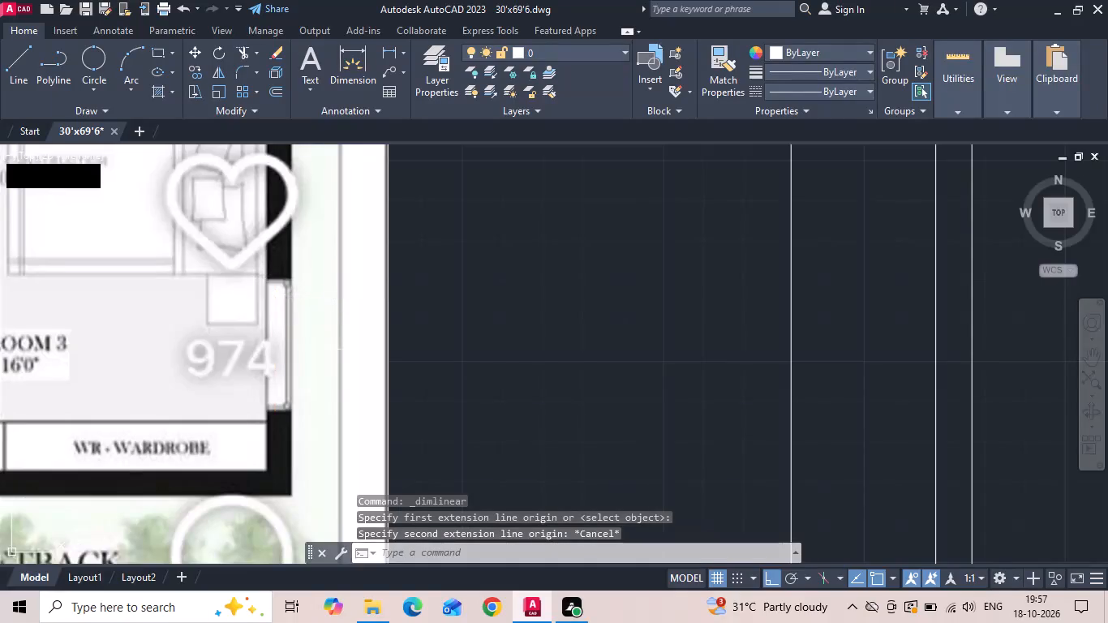
Measure the length of the lower staircase window, just above the toilet, in the reference plan.
{"action": "scroll", "coordinate": [356, 401], "scroll_direction": "down", "scroll_amount": 3}
{"action": "scroll", "coordinate": [327, 317], "scroll_direction": "up", "scroll_amount": 3}
{"action": "middle_click_drag", "start_coordinate": [333, 329], "coordinate": [319, 502]}
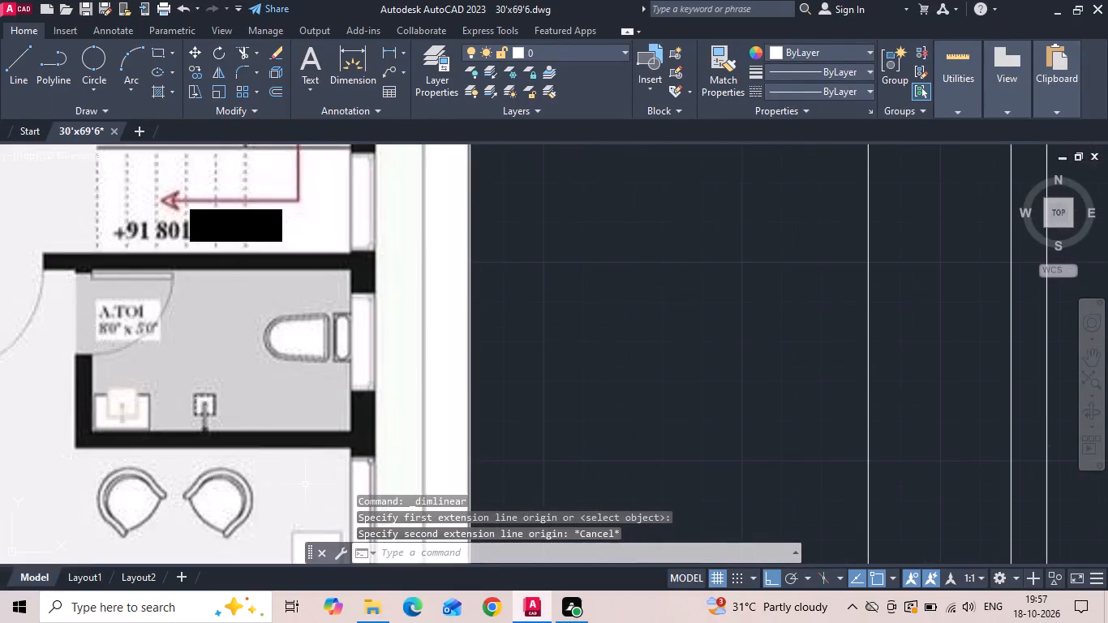
{"action": "scroll", "coordinate": [304, 393], "scroll_direction": "down", "scroll_amount": 1}
{"action": "scroll", "coordinate": [336, 240], "scroll_direction": "up", "scroll_amount": 2}
{"action": "key", "text": "space"}
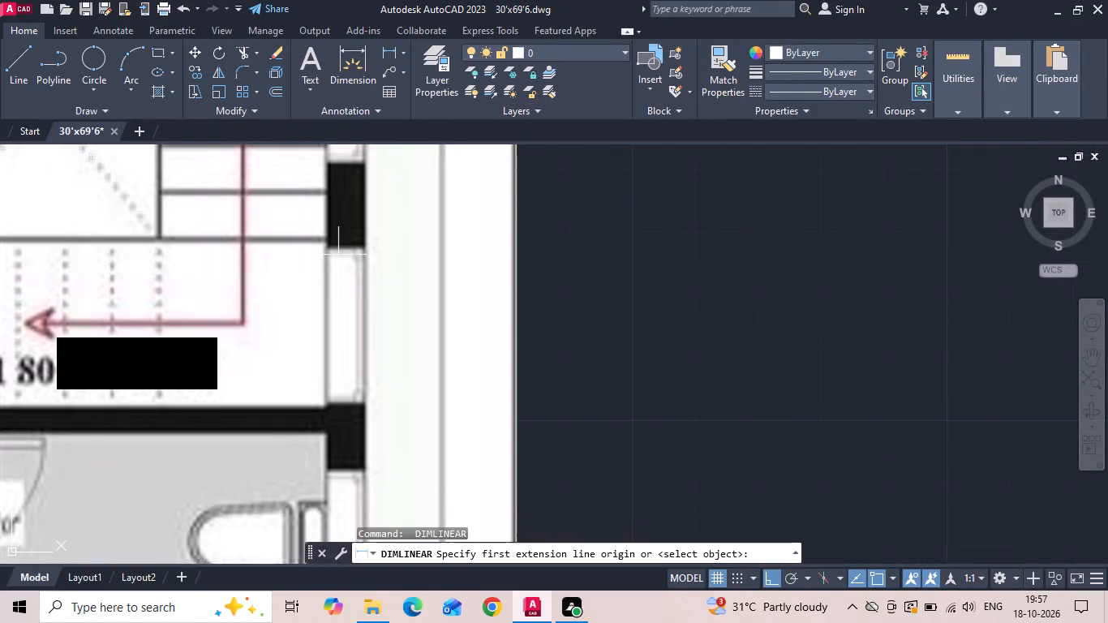
{"action": "left_click", "coordinate": [339, 247]}
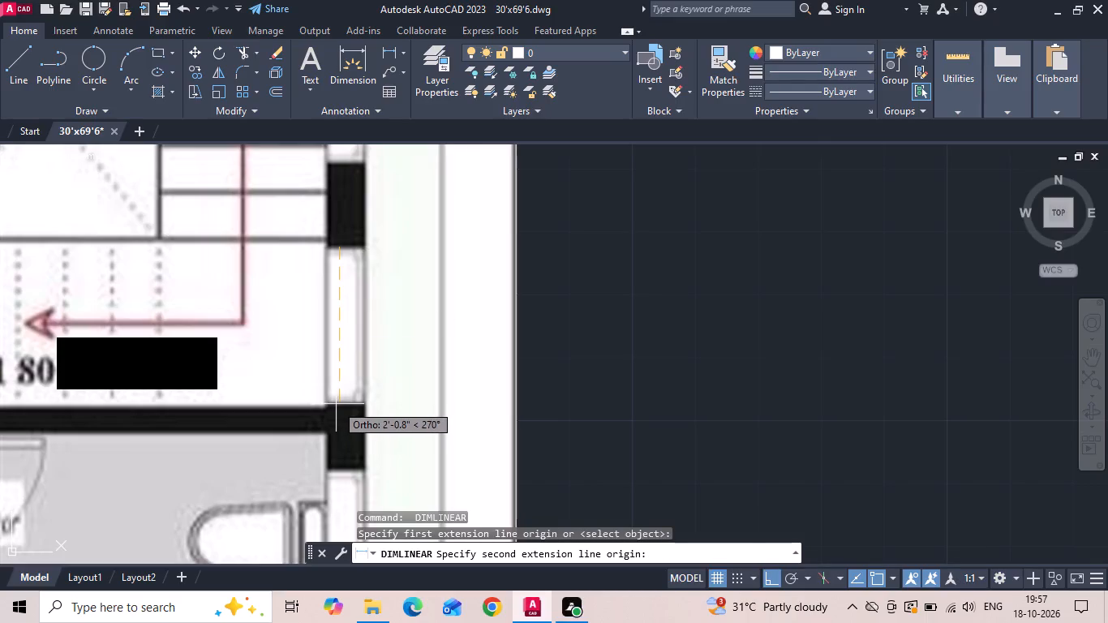
{"action": "key", "text": "Escape"}
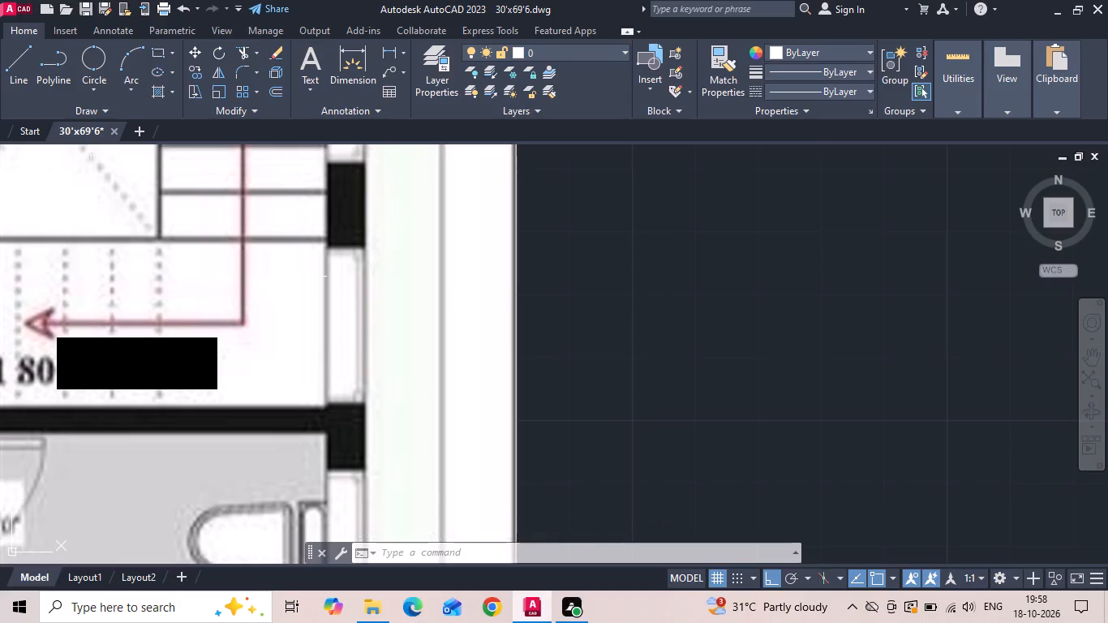
Copy the upper staircase window by its upper inner corner onto the bedroom's outer wall, directly below the toilet's lower wall.
{"action": "scroll", "coordinate": [312, 269], "scroll_direction": "down", "scroll_amount": 4}
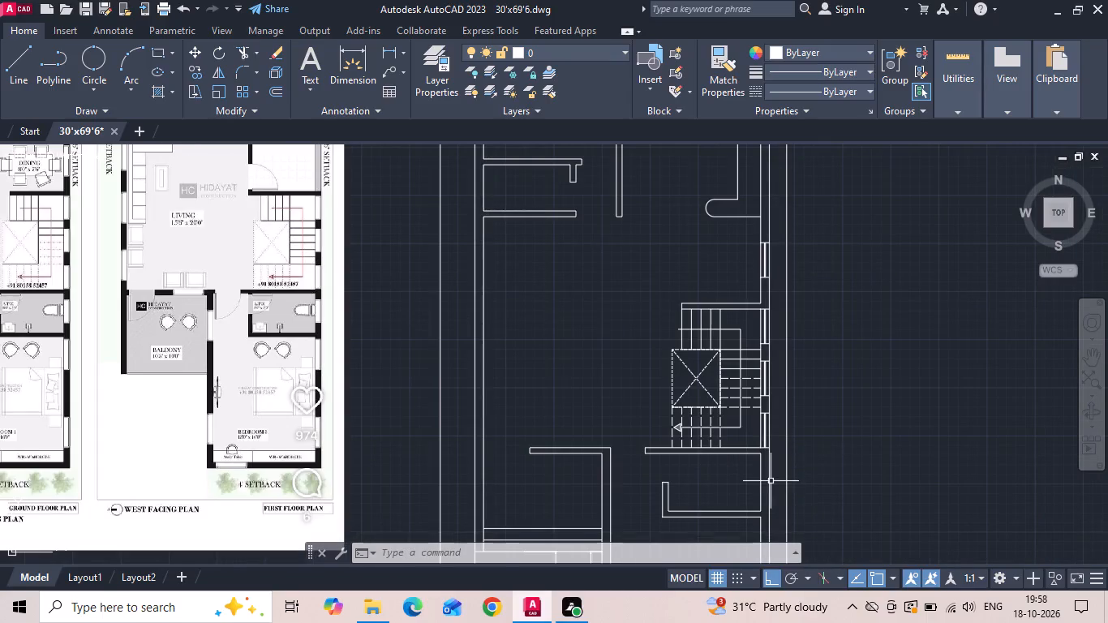
{"action": "scroll", "coordinate": [785, 478], "scroll_direction": "up", "scroll_amount": 1}
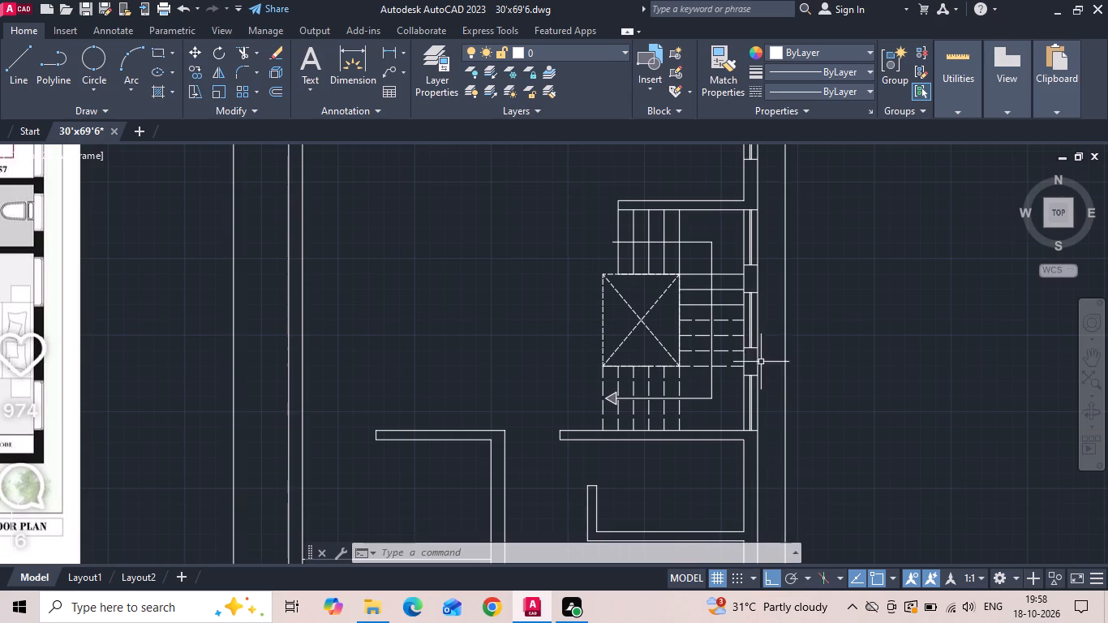
{"action": "scroll", "coordinate": [752, 292], "scroll_direction": "up", "scroll_amount": 2}
{"action": "middle_click_drag", "start_coordinate": [715, 299], "coordinate": [715, 304]}
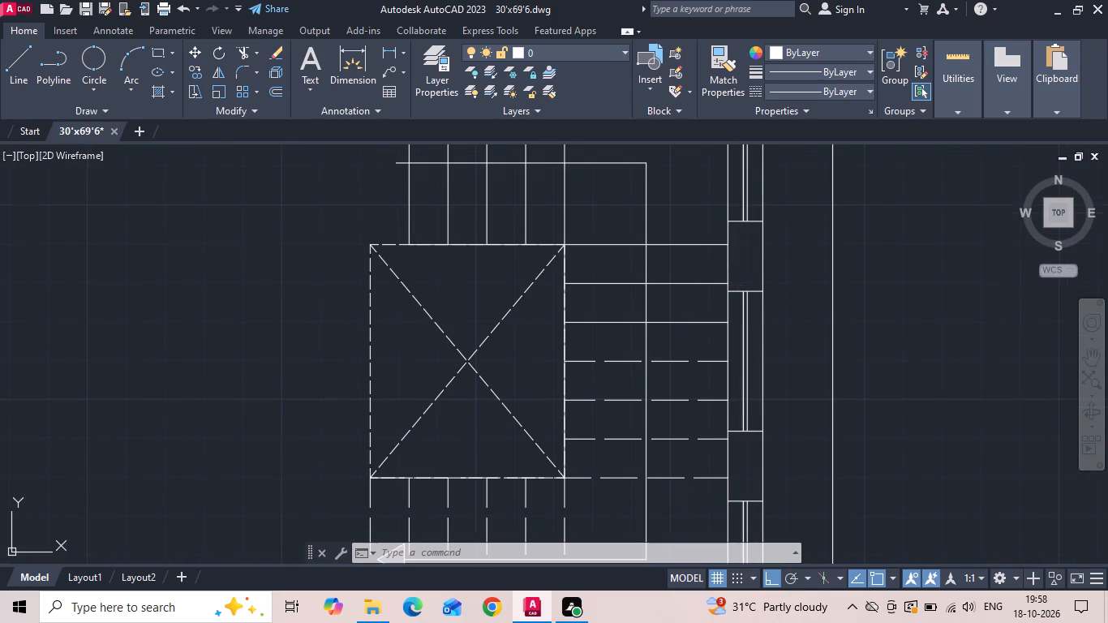
{"action": "middle_click_drag", "start_coordinate": [715, 304], "coordinate": [700, 438]}
{"action": "left_click_drag", "start_coordinate": [689, 206], "coordinate": [702, 241]}
{"action": "left_click", "coordinate": [774, 375]}
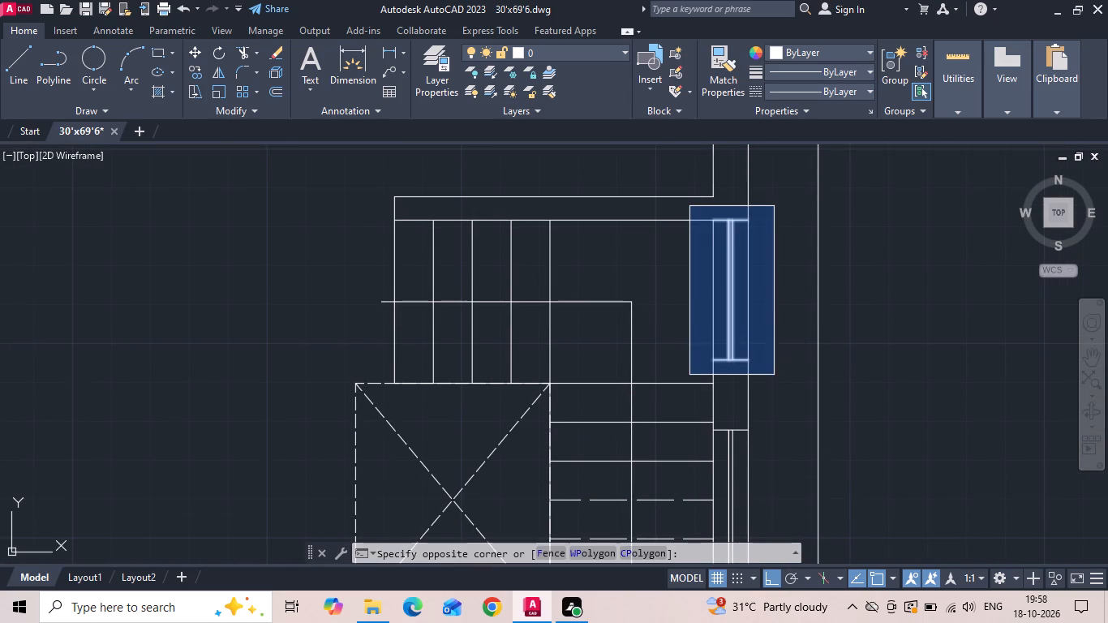
{"action": "right_click", "coordinate": [774, 375]}
{"action": "left_click", "coordinate": [803, 343]}
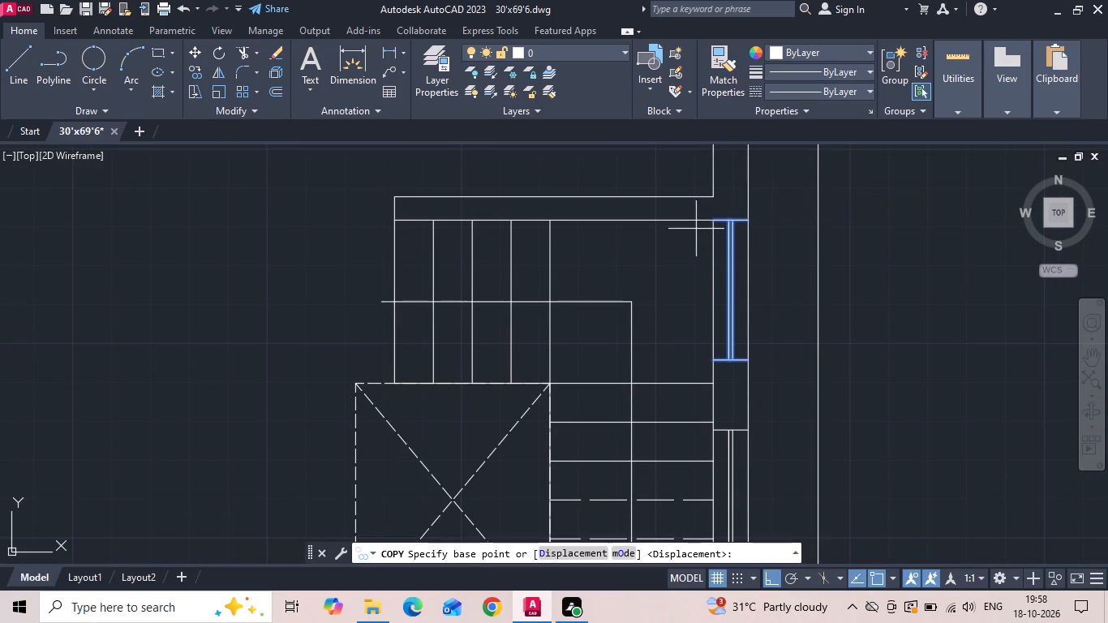
{"action": "left_click", "coordinate": [716, 223]}
{"action": "scroll", "coordinate": [716, 223], "scroll_direction": "down", "scroll_amount": 3}
{"action": "scroll", "coordinate": [724, 407], "scroll_direction": "up", "scroll_amount": 2}
{"action": "middle_click_drag", "start_coordinate": [724, 400], "coordinate": [722, 396]}
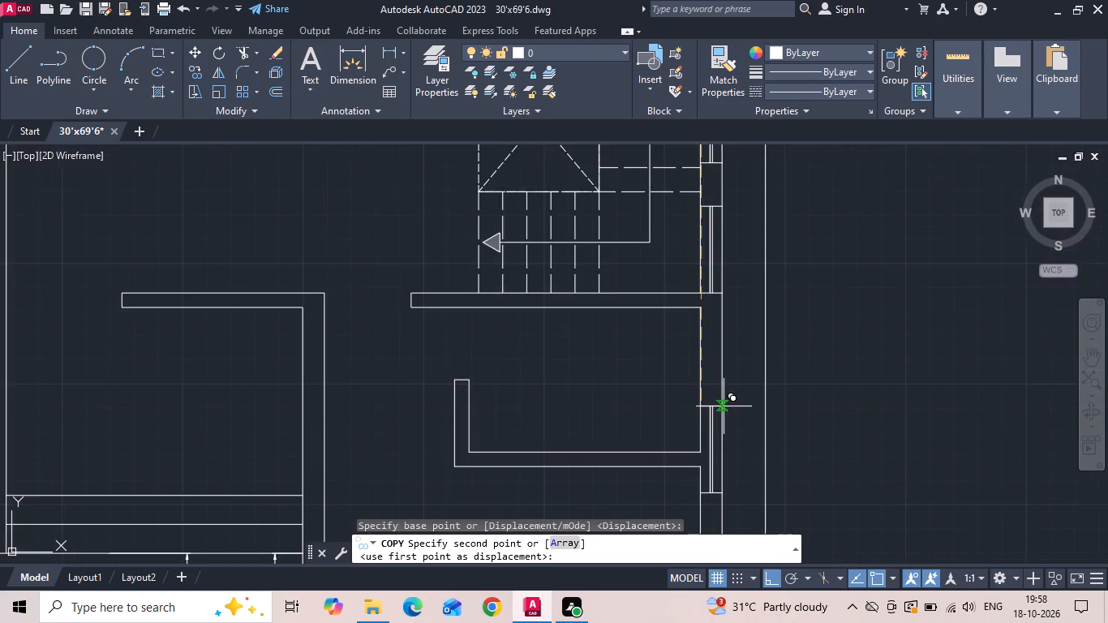
{"action": "middle_click_drag", "start_coordinate": [722, 396], "coordinate": [698, 256]}
{"action": "scroll", "coordinate": [691, 311], "scroll_direction": "up", "scroll_amount": 2}
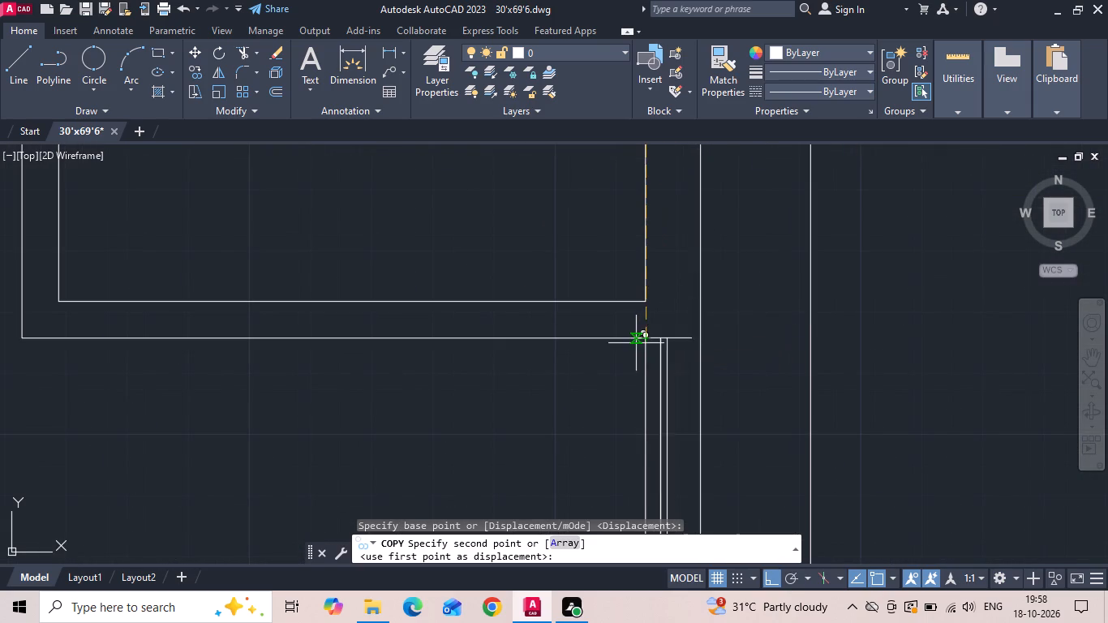
{"action": "left_click", "coordinate": [651, 339]}
{"action": "scroll", "coordinate": [694, 264], "scroll_direction": "down", "scroll_amount": 1}
{"action": "key", "text": "Escape"}
Move the lower jamb line of the copied bedroom window down 6 inches.
{"action": "scroll", "coordinate": [697, 469], "scroll_direction": "up", "scroll_amount": 2}
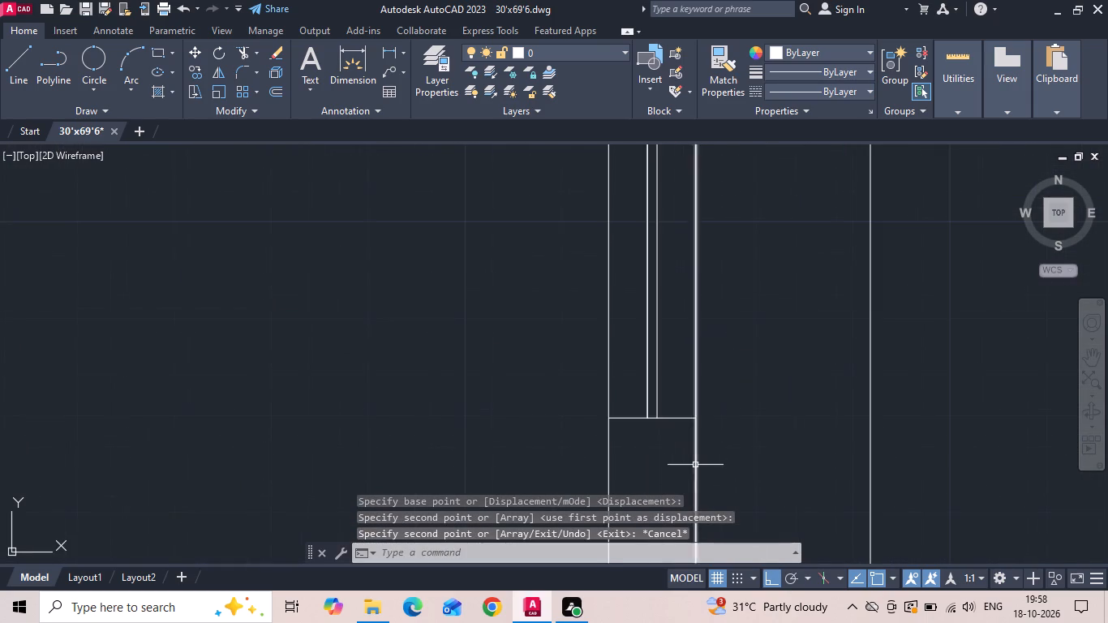
{"action": "left_click", "coordinate": [686, 453]}
{"action": "left_click", "coordinate": [672, 387]}
{"action": "right_click", "coordinate": [672, 385]}
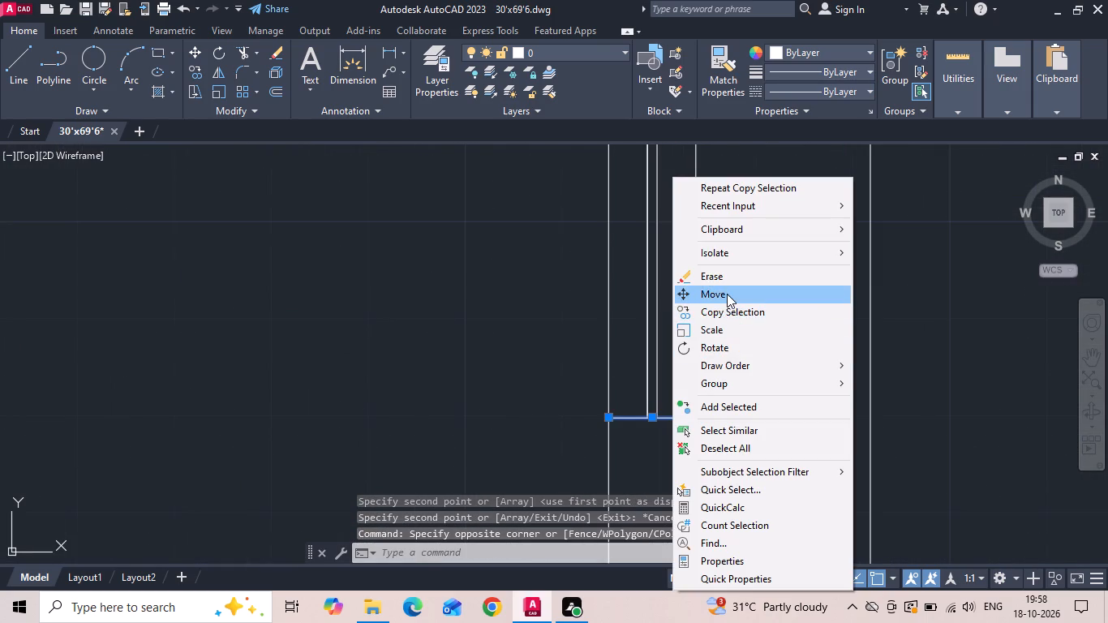
{"action": "left_click", "coordinate": [727, 294]}
{"action": "left_click_drag", "start_coordinate": [765, 385], "coordinate": [767, 424]}
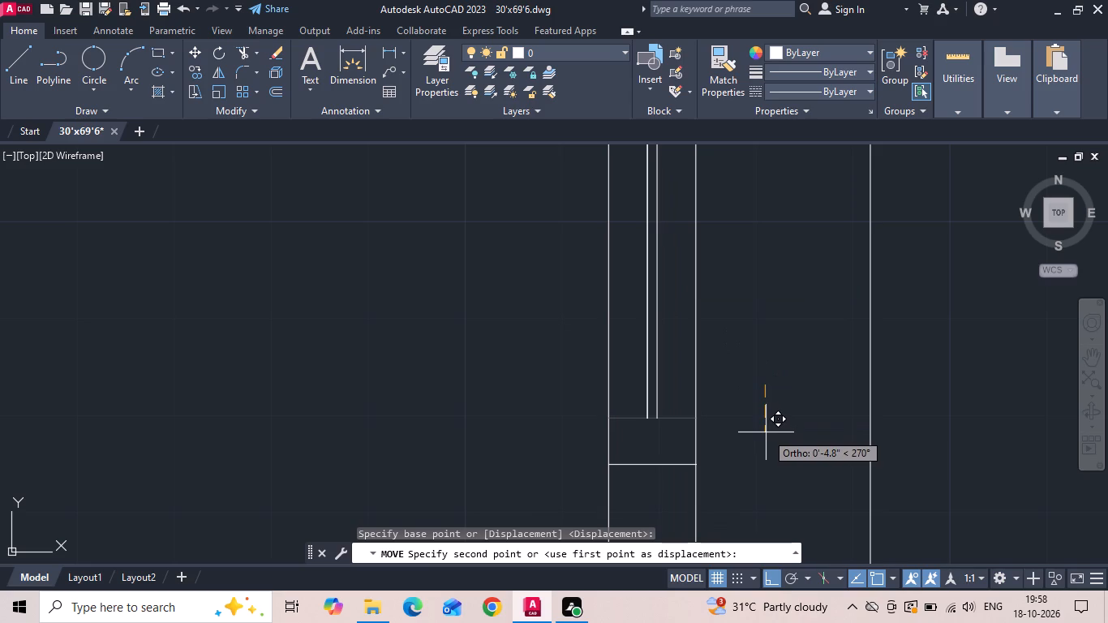
{"action": "key", "text": "6"}
{"action": "key", "text": "space"}
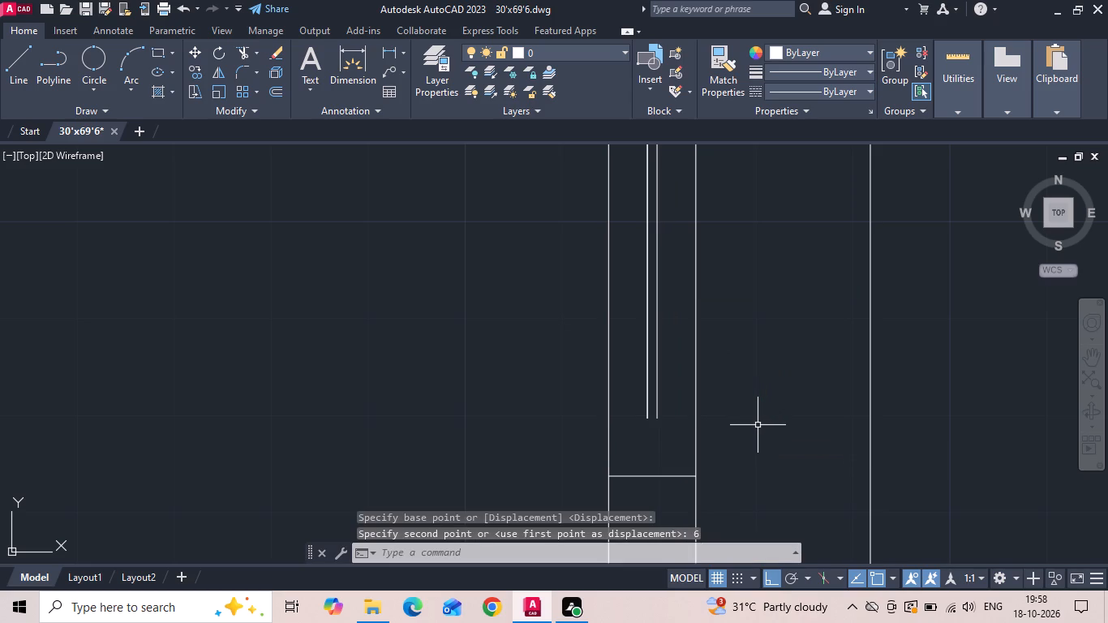
Extend the bedroom window's glazing lines down to its lower jamb line.
{"action": "type", "text": "ex"}
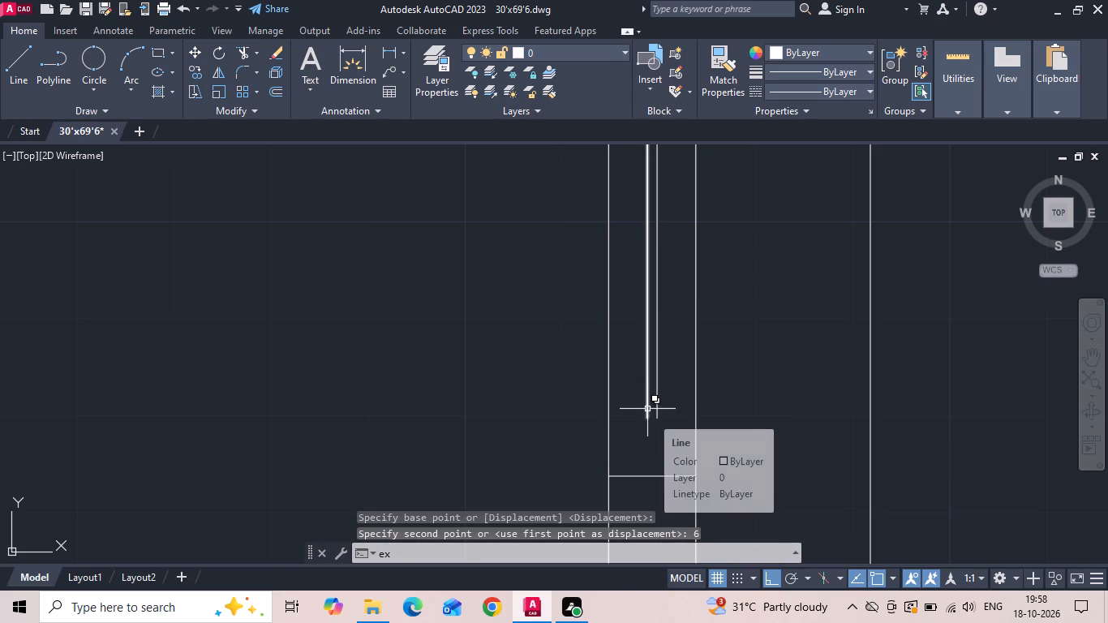
{"action": "left_click", "coordinate": [642, 410]}
{"action": "key", "text": "Escape"}
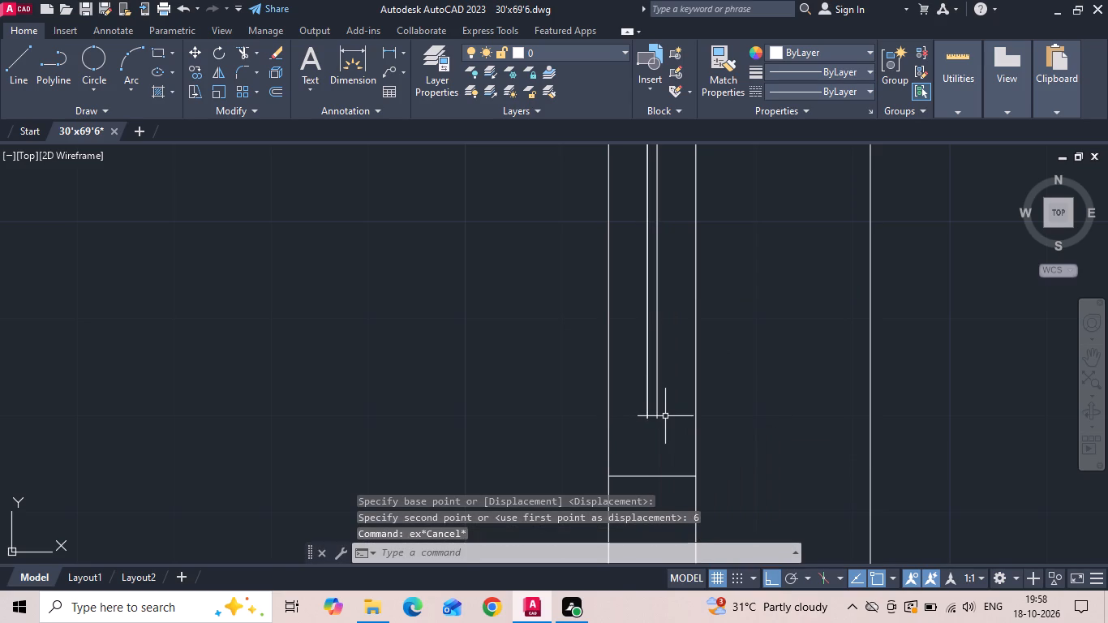
{"action": "type", "text": "ex"}
{"action": "key", "text": "space"}
{"action": "left_click_drag", "start_coordinate": [661, 414], "coordinate": [646, 402]}
{"action": "left_click", "coordinate": [629, 379]}
{"action": "scroll", "coordinate": [710, 456], "scroll_direction": "down", "scroll_amount": 2}
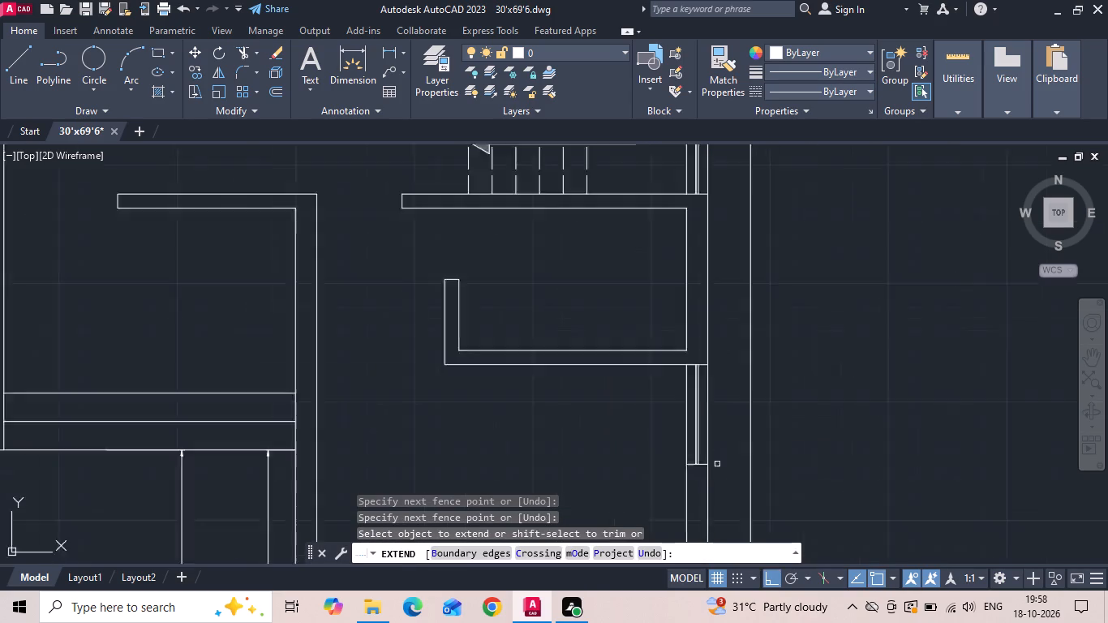
{"action": "scroll", "coordinate": [720, 464], "scroll_direction": "down", "scroll_amount": 3}
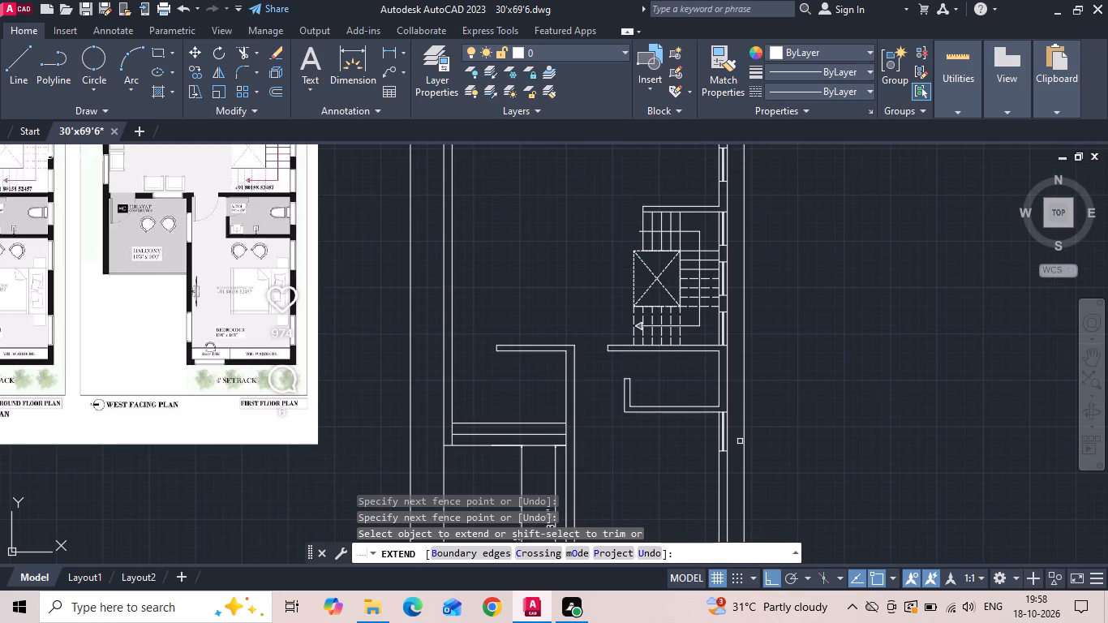
{"action": "key", "text": "Escape"}
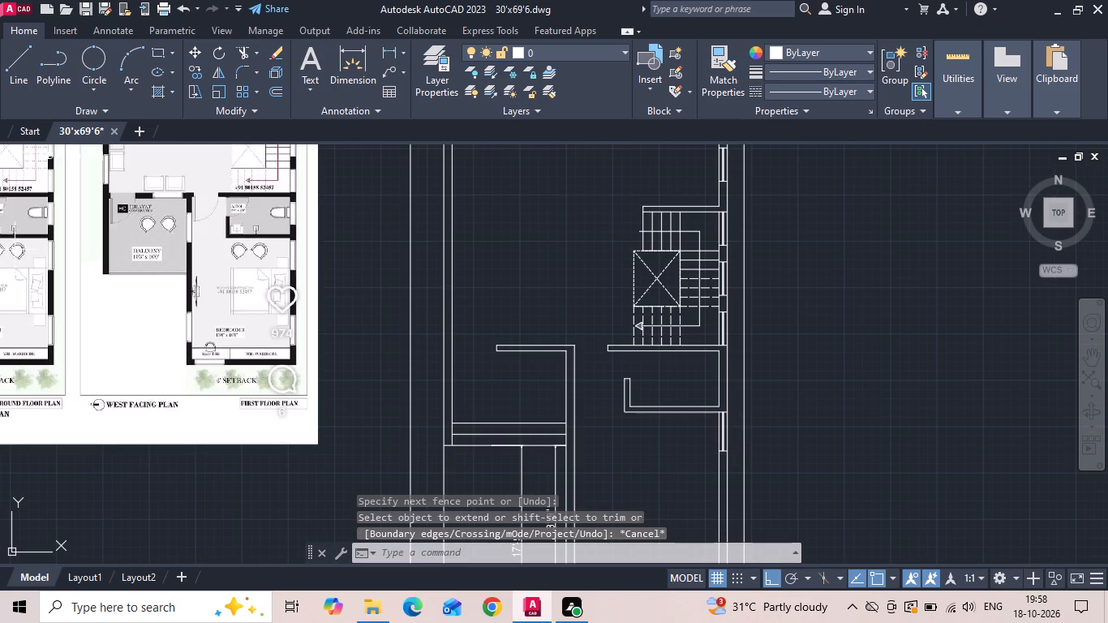
Move the whole bedroom window, jambs and glazing lines included, 12 inches down the outer wall.
{"action": "scroll", "coordinate": [15, 249], "scroll_direction": "up", "scroll_amount": 2}
{"action": "scroll", "coordinate": [94, 238], "scroll_direction": "up", "scroll_amount": 2}
{"action": "scroll", "coordinate": [94, 238], "scroll_direction": "down", "scroll_amount": 4}
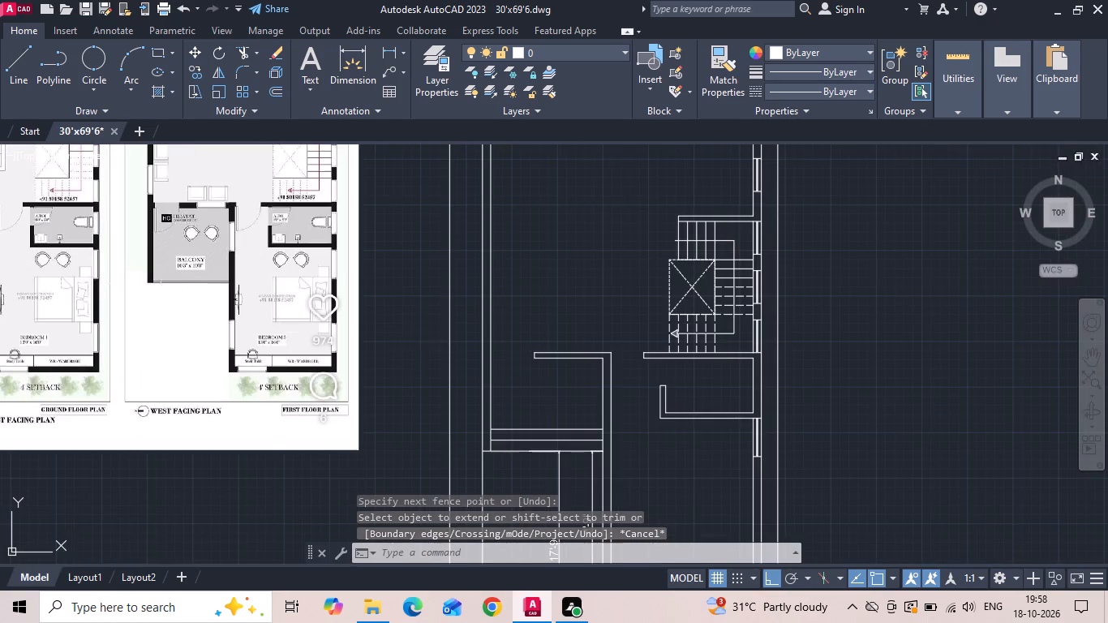
{"action": "scroll", "coordinate": [752, 488], "scroll_direction": "up", "scroll_amount": 3}
{"action": "left_click_drag", "start_coordinate": [727, 199], "coordinate": [730, 213]}
{"action": "left_click", "coordinate": [812, 386]}
{"action": "right_click", "coordinate": [812, 386]}
{"action": "left_click", "coordinate": [869, 323]}
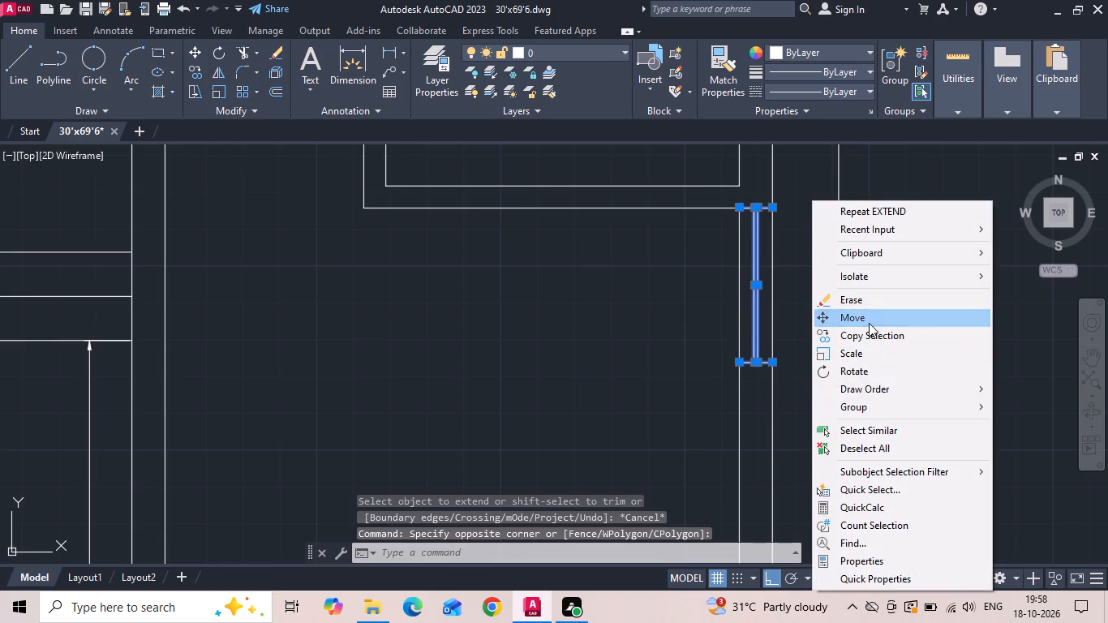
{"action": "left_click_drag", "start_coordinate": [836, 385], "coordinate": [829, 423]}
{"action": "type", "text": "12"}
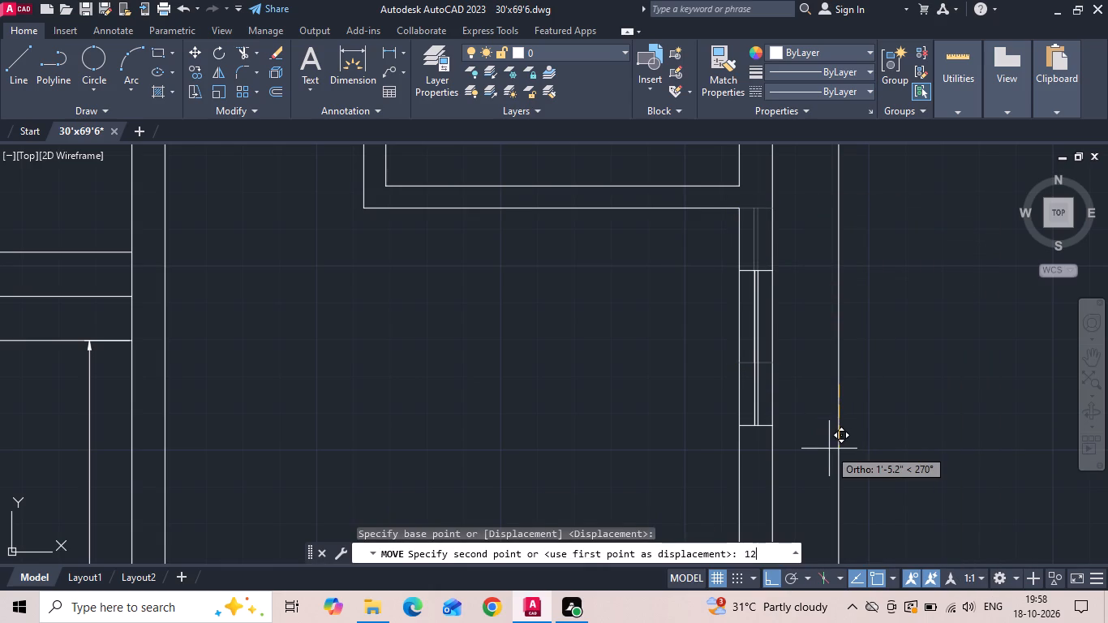
{"action": "key", "text": "space"}
Copy the bedroom window straight down the outer wall, ending just above the bottom wall's inner face.
{"action": "left_click_drag", "start_coordinate": [702, 239], "coordinate": [715, 261]}
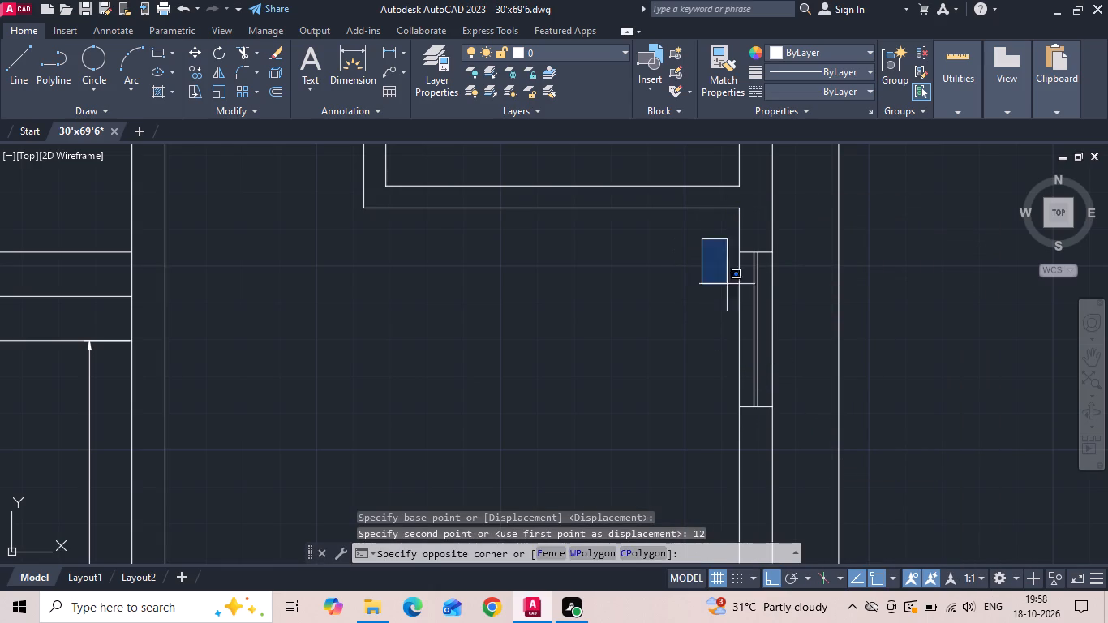
{"action": "left_click", "coordinate": [814, 475]}
{"action": "right_click", "coordinate": [814, 475]}
{"action": "left_click", "coordinate": [874, 222]}
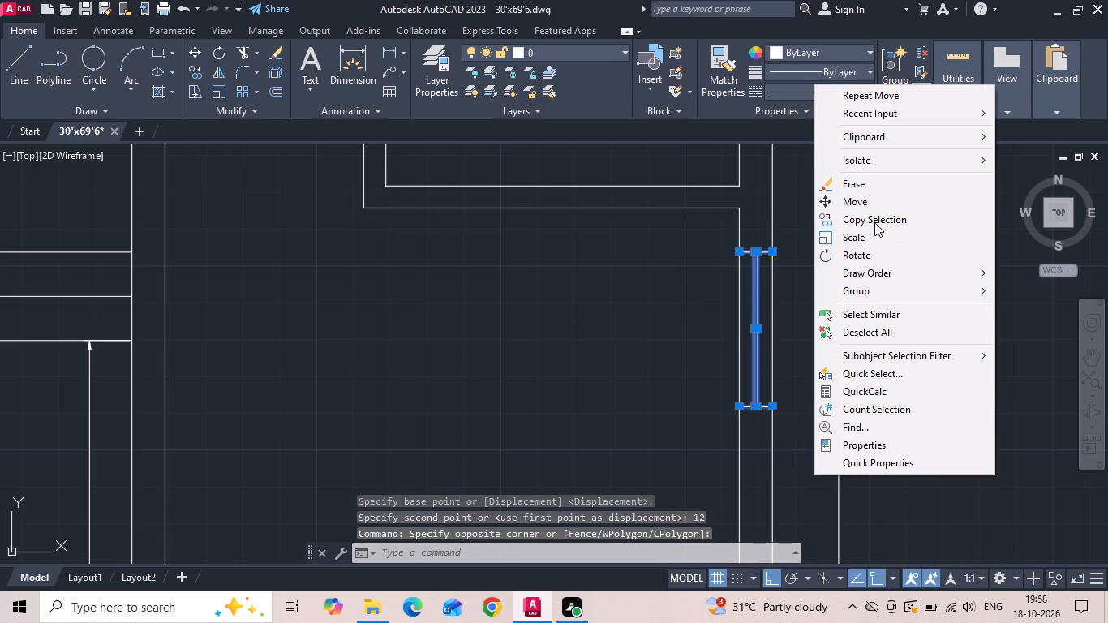
{"action": "scroll", "coordinate": [858, 234], "scroll_direction": "down", "scroll_amount": 1}
{"action": "left_click", "coordinate": [808, 339]}
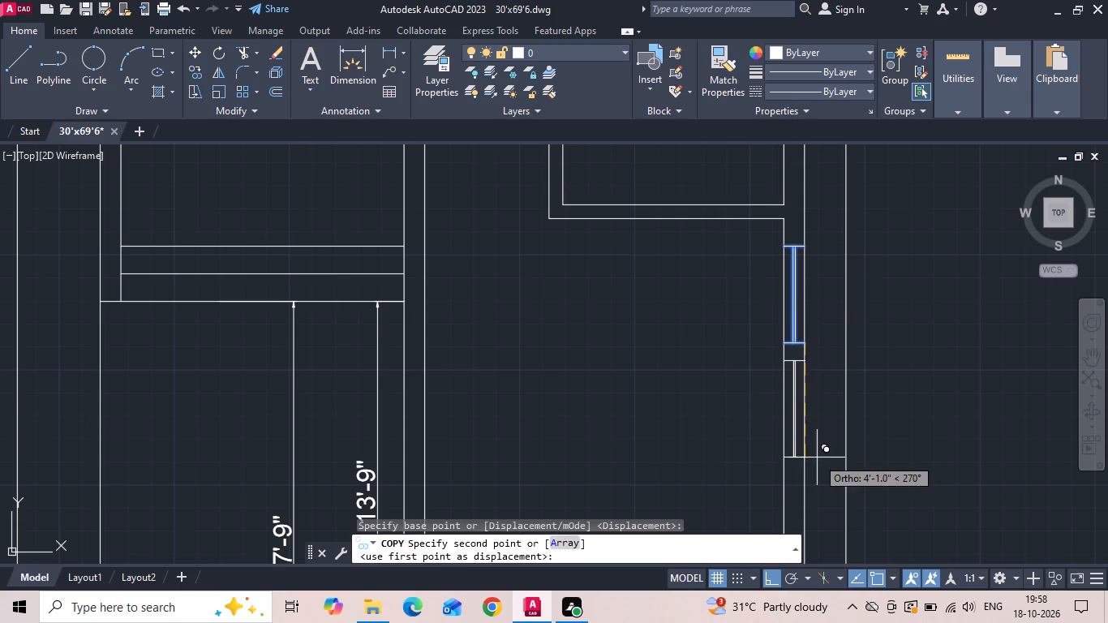
{"action": "middle_click_drag", "start_coordinate": [817, 458], "coordinate": [784, 249]}
{"action": "scroll", "coordinate": [792, 452], "scroll_direction": "up", "scroll_amount": 2}
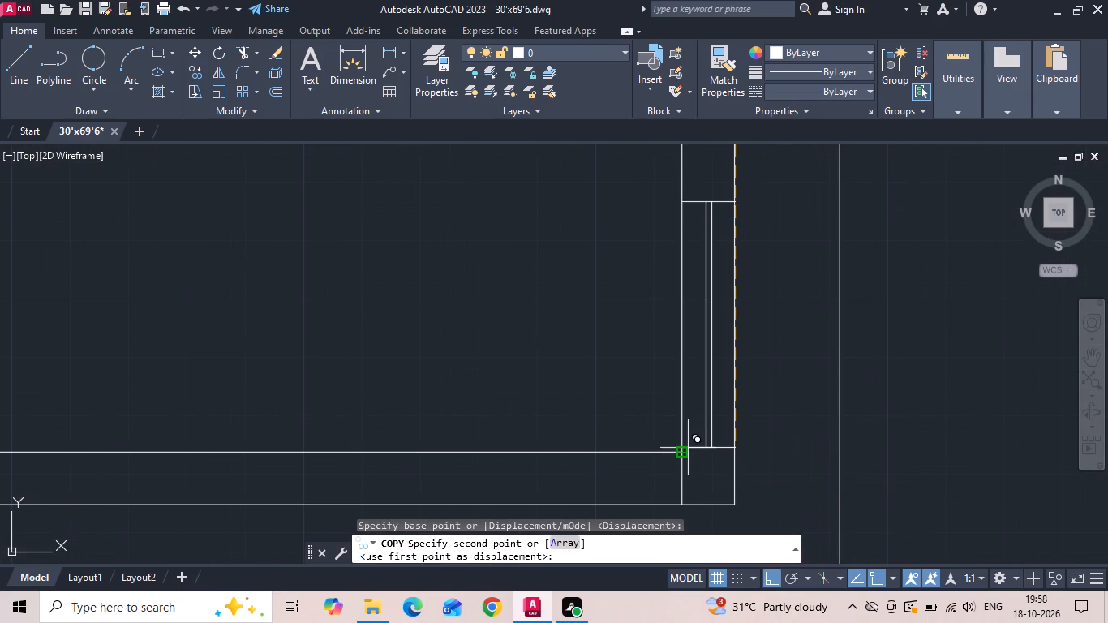
{"action": "left_click", "coordinate": [742, 440]}
{"action": "key", "text": "Escape"}
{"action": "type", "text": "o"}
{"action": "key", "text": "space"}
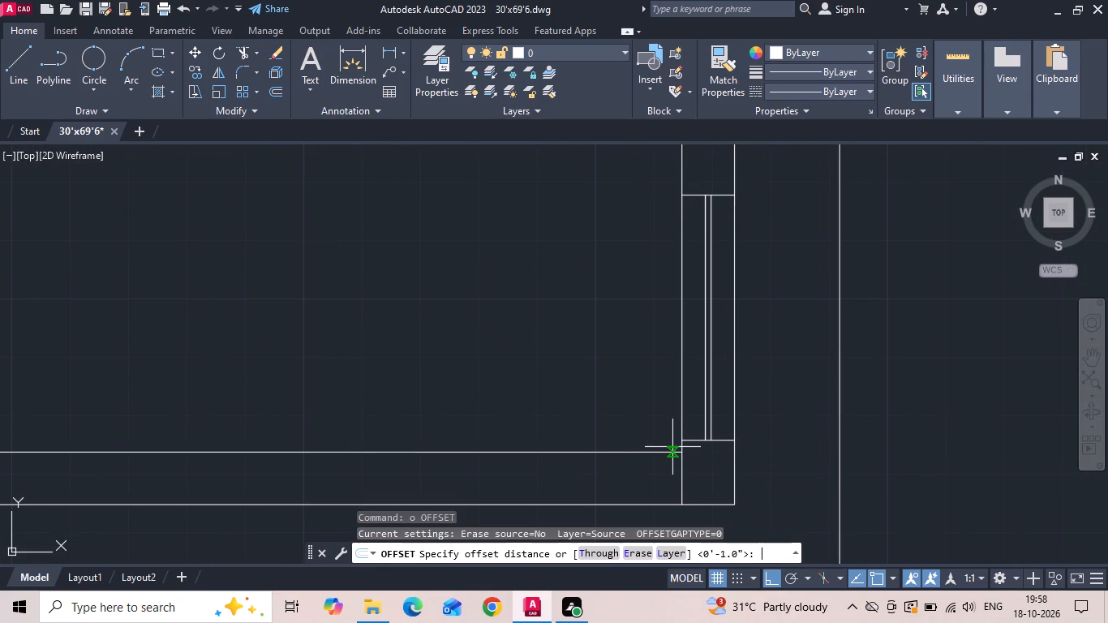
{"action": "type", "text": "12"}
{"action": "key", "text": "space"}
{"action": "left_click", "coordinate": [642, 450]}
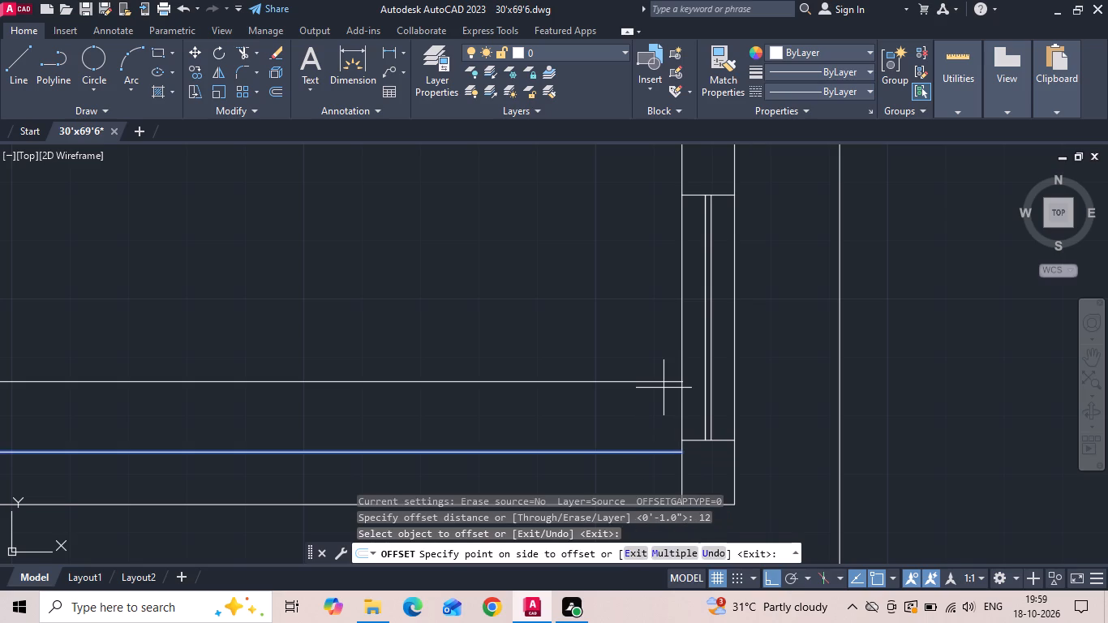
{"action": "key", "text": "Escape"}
Trim the stub of the side wall's inner face that runs below the bottom wall's inner face at the bedroom corner.
{"action": "type", "text": "tr"}
{"action": "key", "text": "space"}
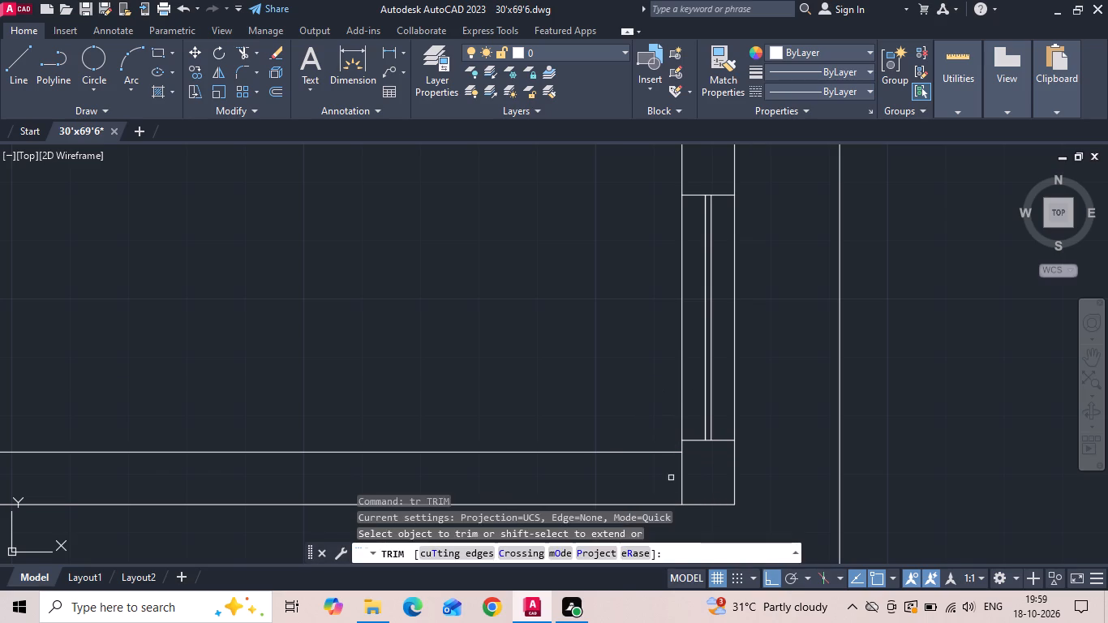
{"action": "left_click", "coordinate": [678, 483]}
{"action": "left_click", "coordinate": [691, 486]}
{"action": "key", "text": "Escape"}
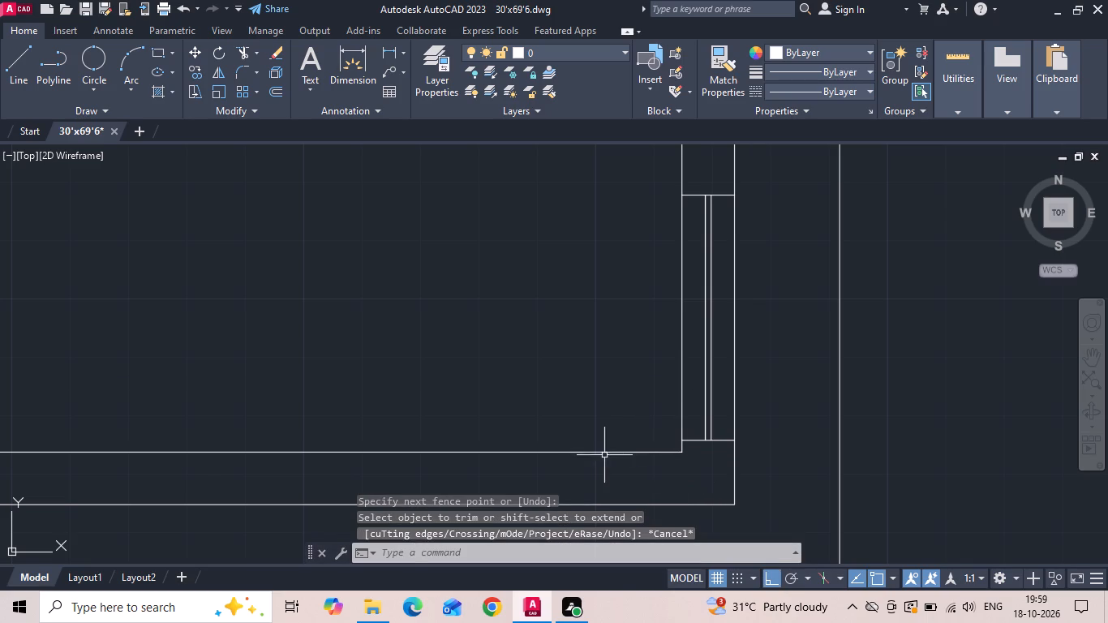
Copy the bedroom bottom wall's inner face line 18 inches up into the room as the study table and wardrobe front edge.
{"action": "left_click", "coordinate": [598, 455]}
{"action": "left_click", "coordinate": [558, 373]}
{"action": "right_click", "coordinate": [558, 373]}
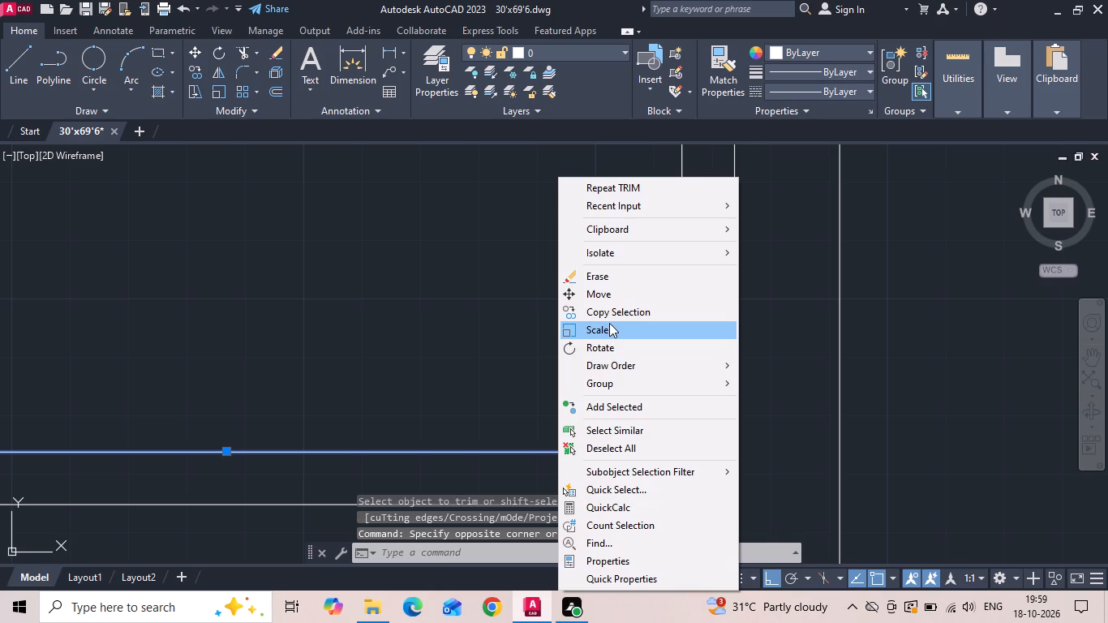
{"action": "left_click", "coordinate": [611, 314]}
{"action": "left_click_drag", "start_coordinate": [591, 399], "coordinate": [596, 382]}
{"action": "key", "text": "1"}
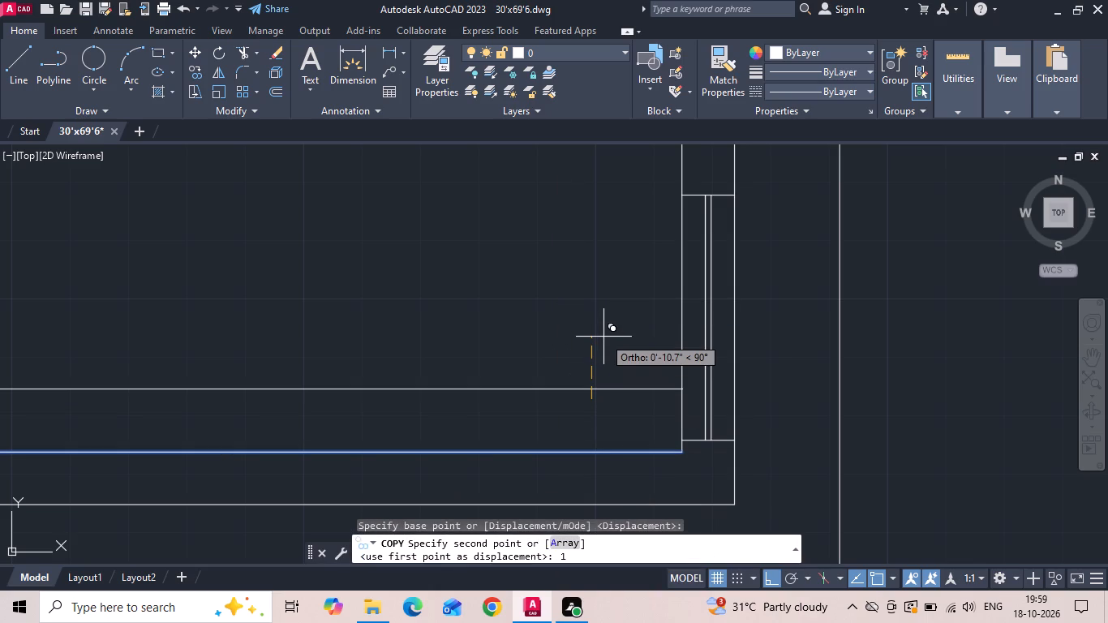
{"action": "type", "text": "8"}
{"action": "key", "text": "space"}
{"action": "key", "text": "Escape"}
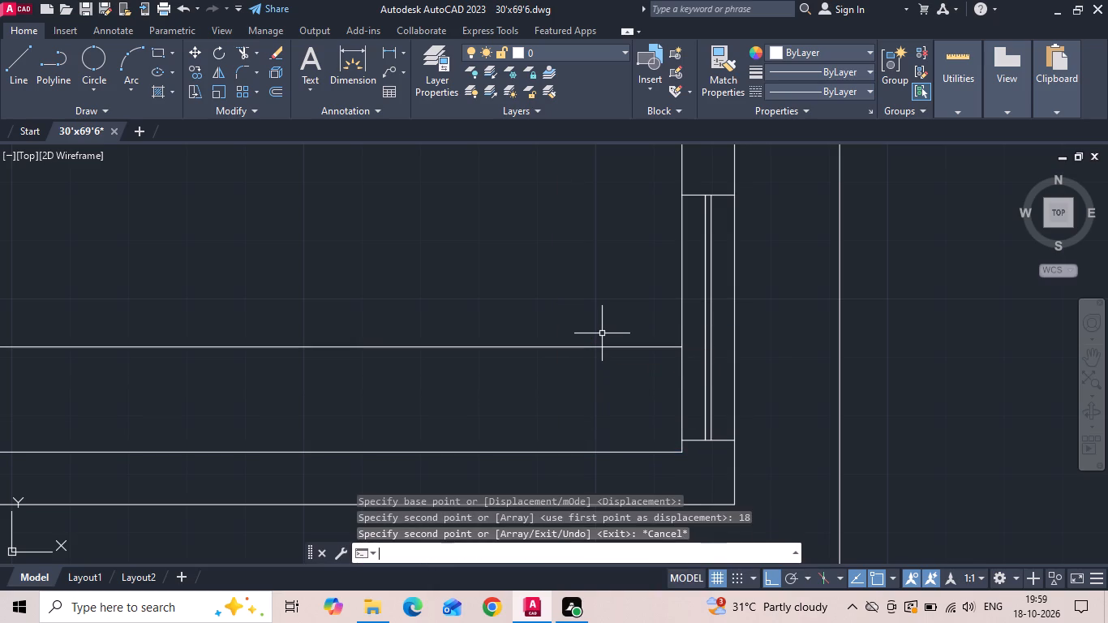
Offset the wardrobe front line 6 inches up into the bedroom as a guide line.
{"action": "key", "text": "o"}
{"action": "key", "text": "space"}
{"action": "type", "text": "6"}
{"action": "key", "text": "space"}
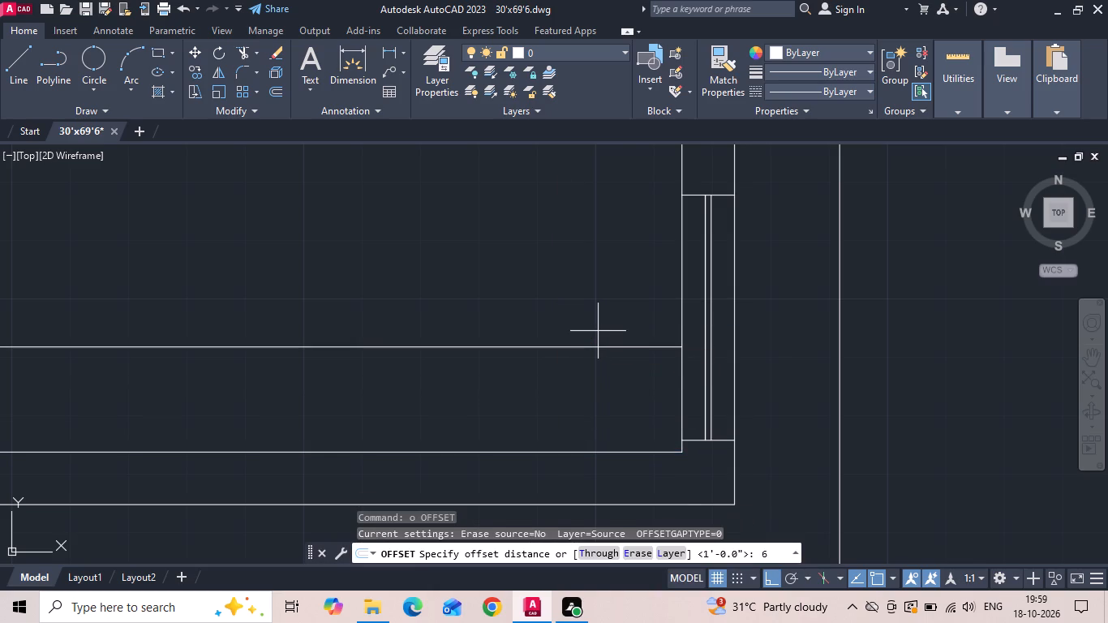
{"action": "left_click", "coordinate": [595, 349]}
{"action": "left_click", "coordinate": [597, 290]}
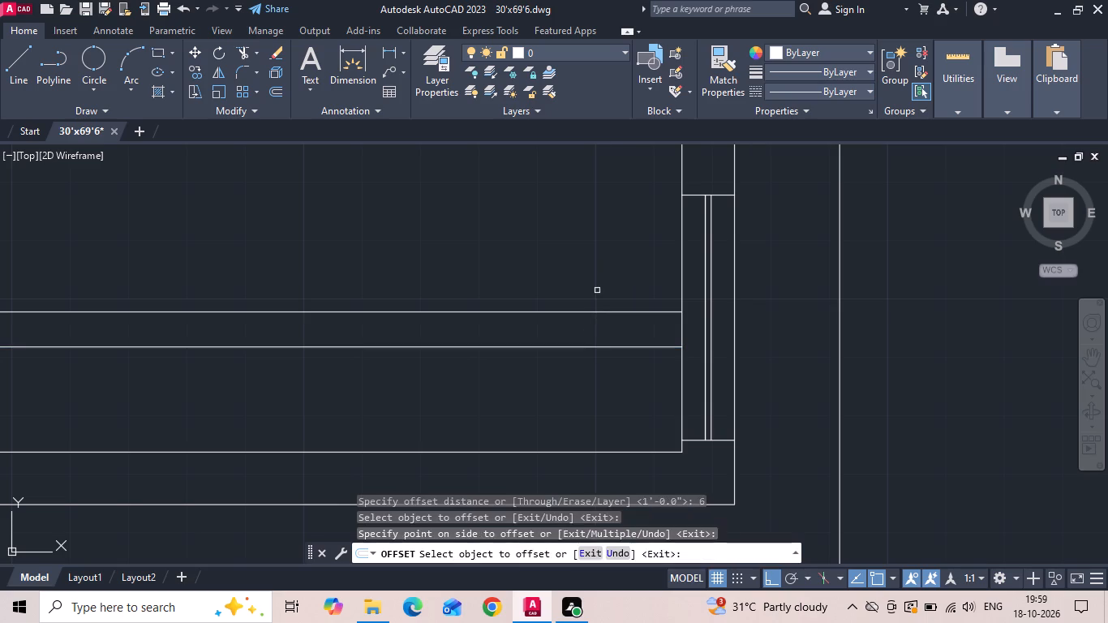
{"action": "key", "text": "Escape"}
Move the lower bedroom window up the outer wall so its lower jamb sits on the guide line.
{"action": "left_click_drag", "start_coordinate": [656, 179], "coordinate": [695, 303]}
{"action": "left_click", "coordinate": [769, 460]}
{"action": "right_click", "coordinate": [769, 460]}
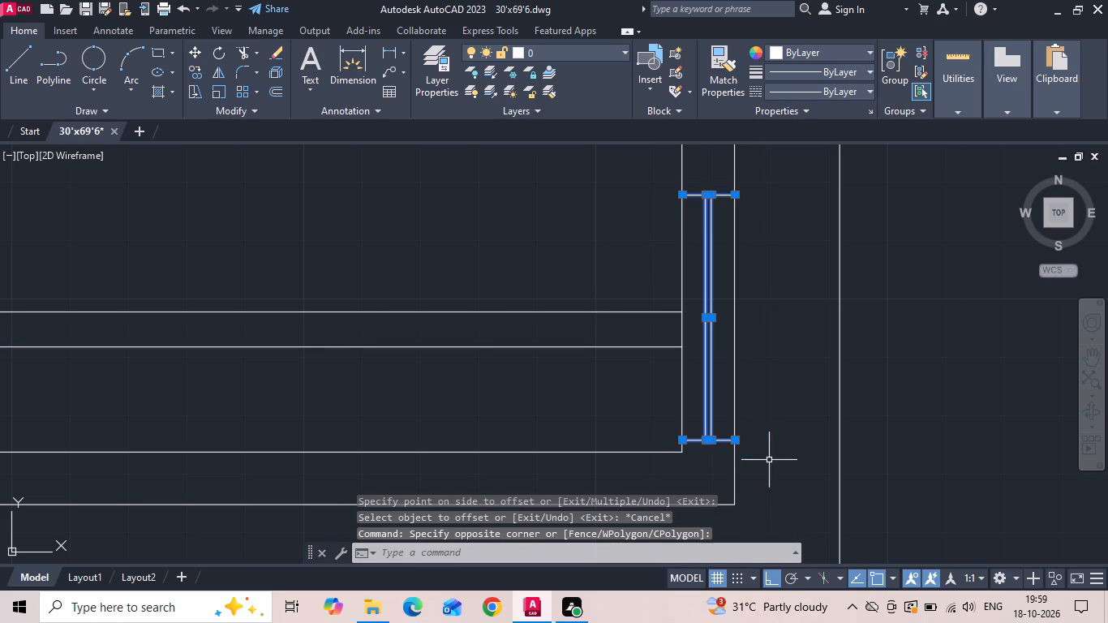
{"action": "left_click", "coordinate": [804, 191]}
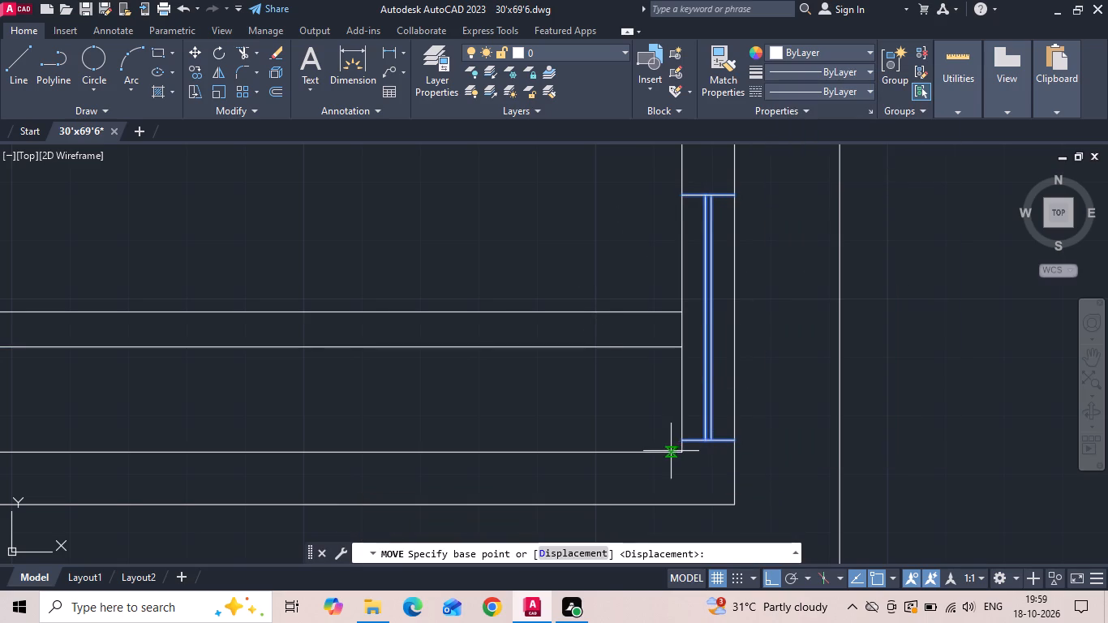
{"action": "left_click", "coordinate": [681, 443]}
{"action": "left_click", "coordinate": [677, 316]}
{"action": "key", "text": "Escape"}
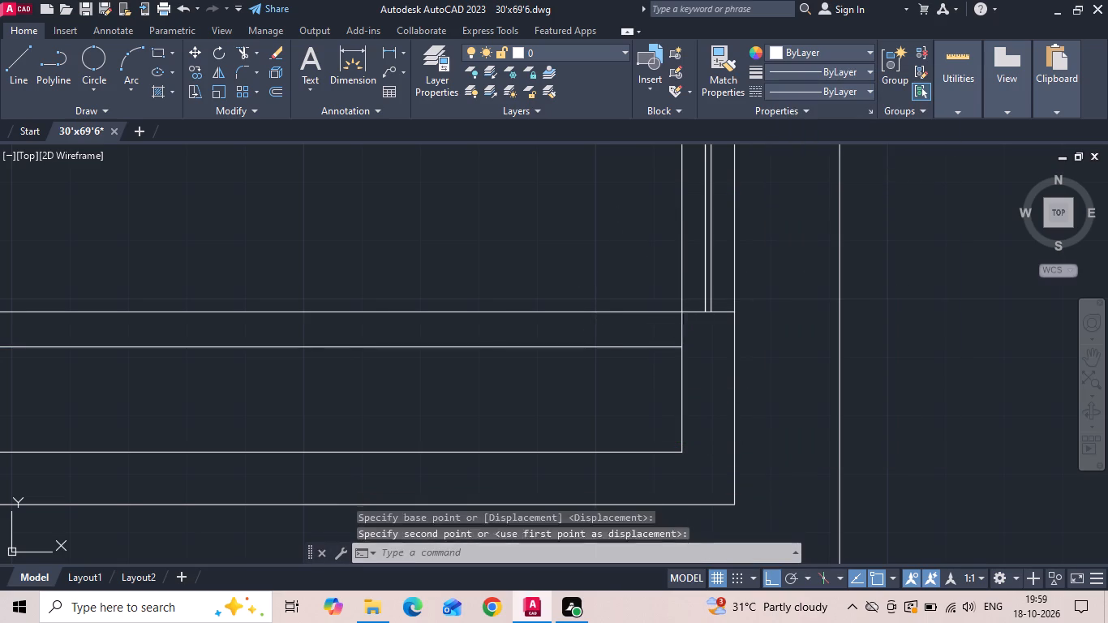
Delete the guide line above the wardrobe front edge.
{"action": "left_click_drag", "start_coordinate": [655, 319], "coordinate": [645, 304]}
{"action": "left_click", "coordinate": [633, 289]}
{"action": "key", "text": "Delete"}
Measure the distance from the toilet's lower wall face to the upper jamb of the upper bedroom window.
{"action": "scroll", "coordinate": [685, 397], "scroll_direction": "down", "scroll_amount": 3}
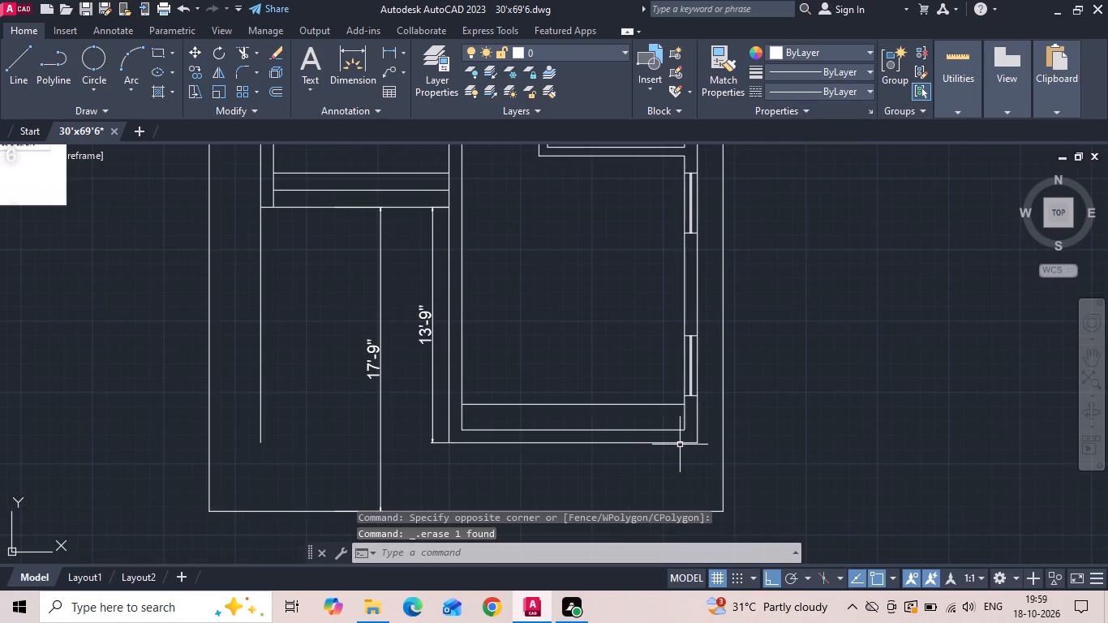
{"action": "scroll", "coordinate": [681, 445], "scroll_direction": "down", "scroll_amount": 2}
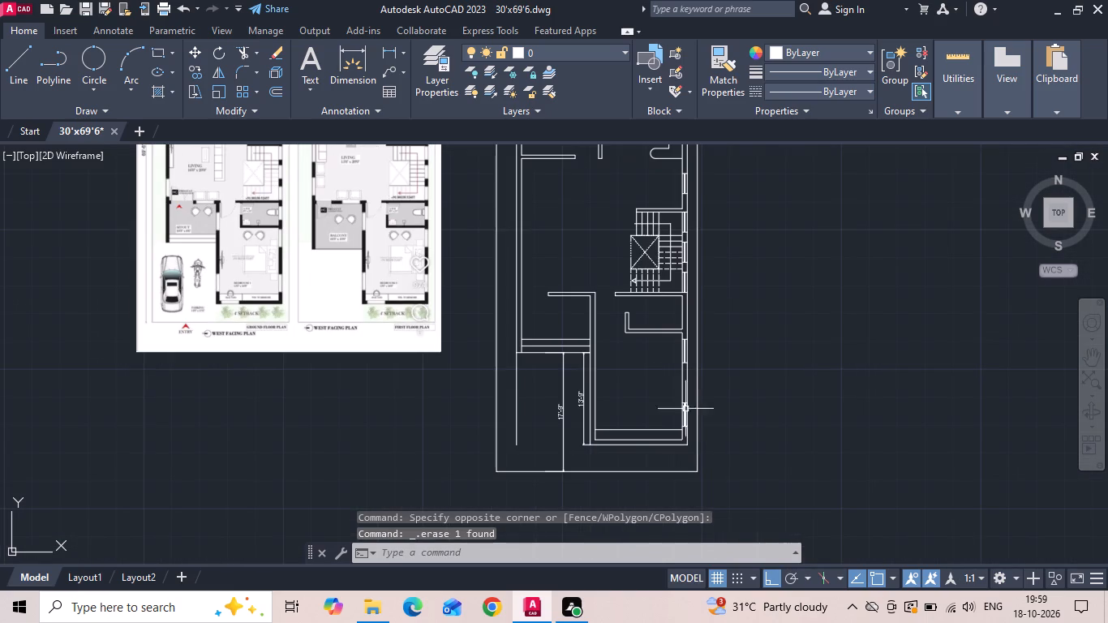
{"action": "scroll", "coordinate": [694, 342], "scroll_direction": "up", "scroll_amount": 3}
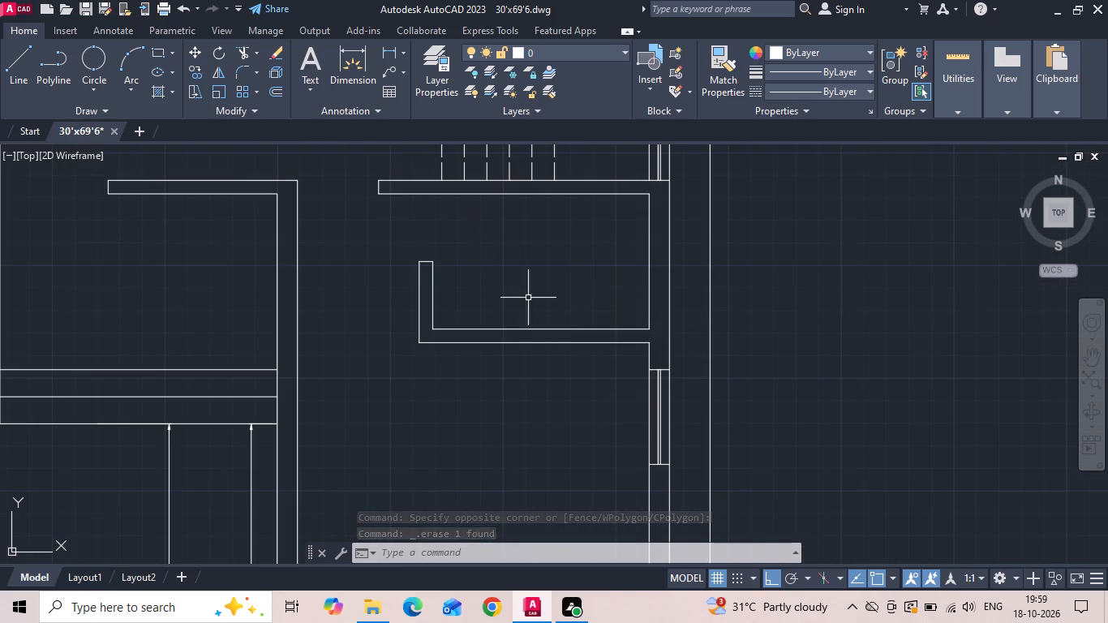
{"action": "left_click", "coordinate": [384, 49]}
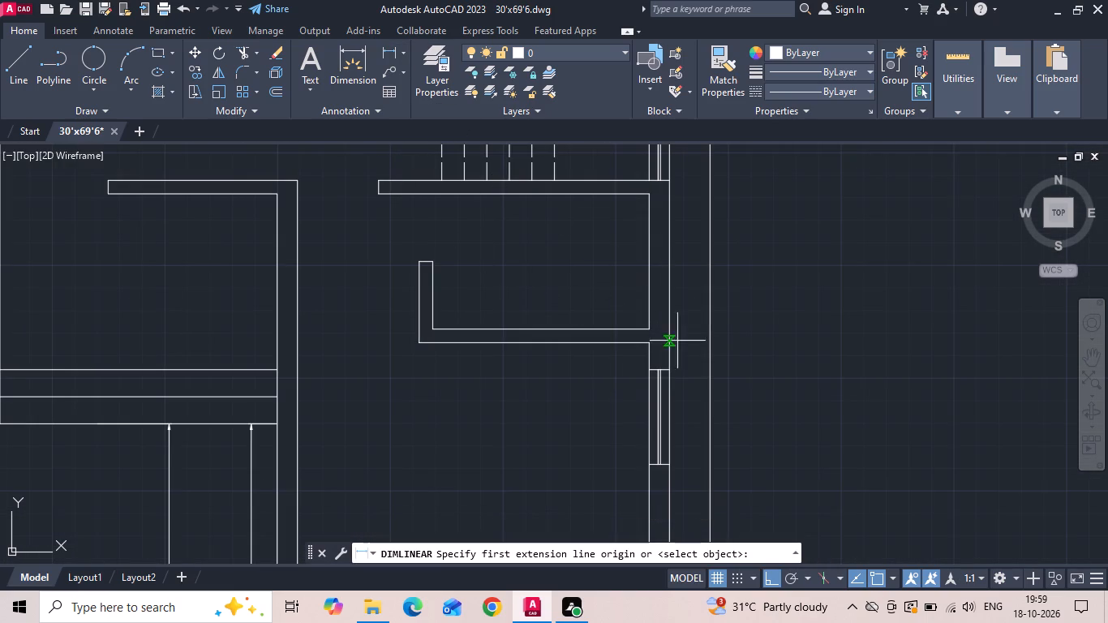
{"action": "scroll", "coordinate": [682, 364], "scroll_direction": "up", "scroll_amount": 2}
{"action": "left_click", "coordinate": [592, 311]}
{"action": "left_click", "coordinate": [589, 380]}
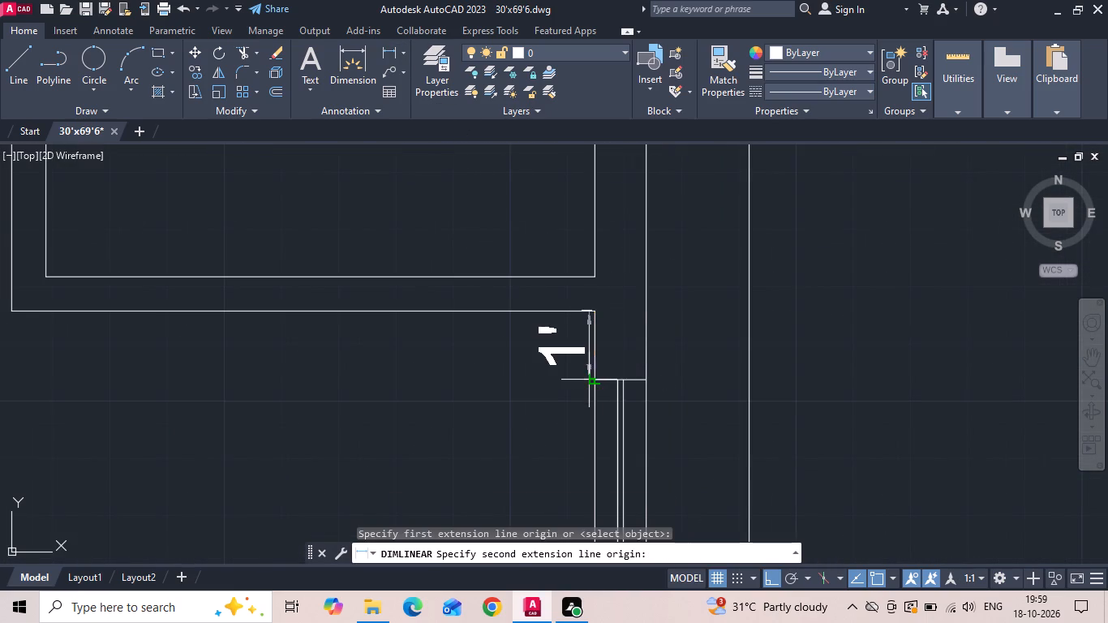
{"action": "scroll", "coordinate": [591, 380], "scroll_direction": "down", "scroll_amount": 2}
{"action": "key", "text": "Escape"}
Measure the wall length between the two bedroom windows on the outer wall.
{"action": "scroll", "coordinate": [591, 380], "scroll_direction": "down", "scroll_amount": 3}
{"action": "scroll", "coordinate": [127, 307], "scroll_direction": "up", "scroll_amount": 2}
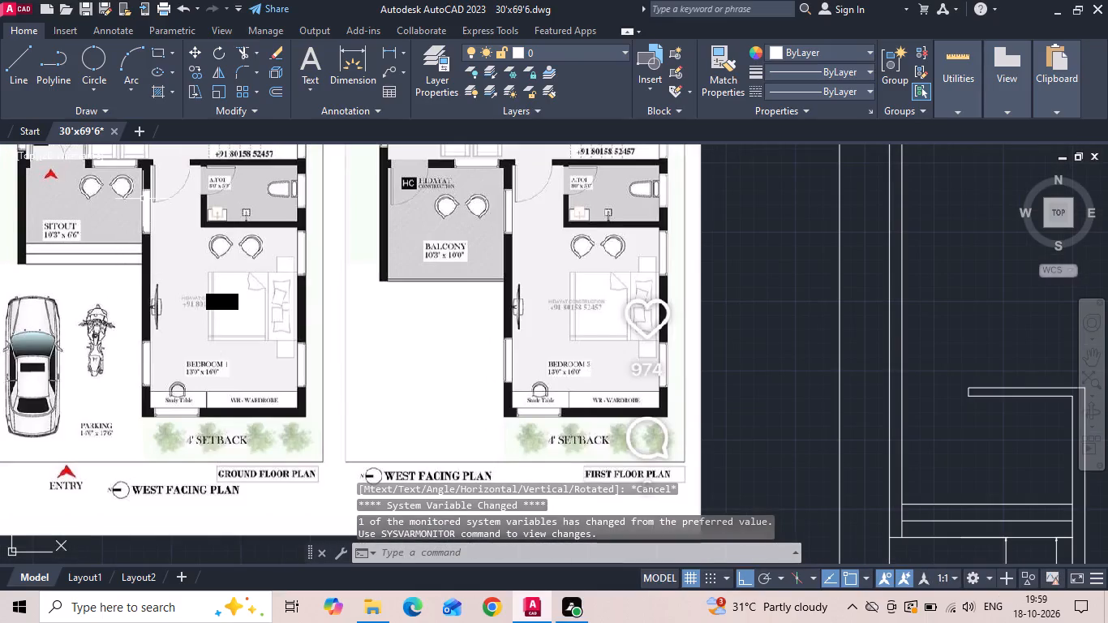
{"action": "scroll", "coordinate": [143, 199], "scroll_direction": "down", "scroll_amount": 2}
{"action": "scroll", "coordinate": [695, 379], "scroll_direction": "up", "scroll_amount": 2}
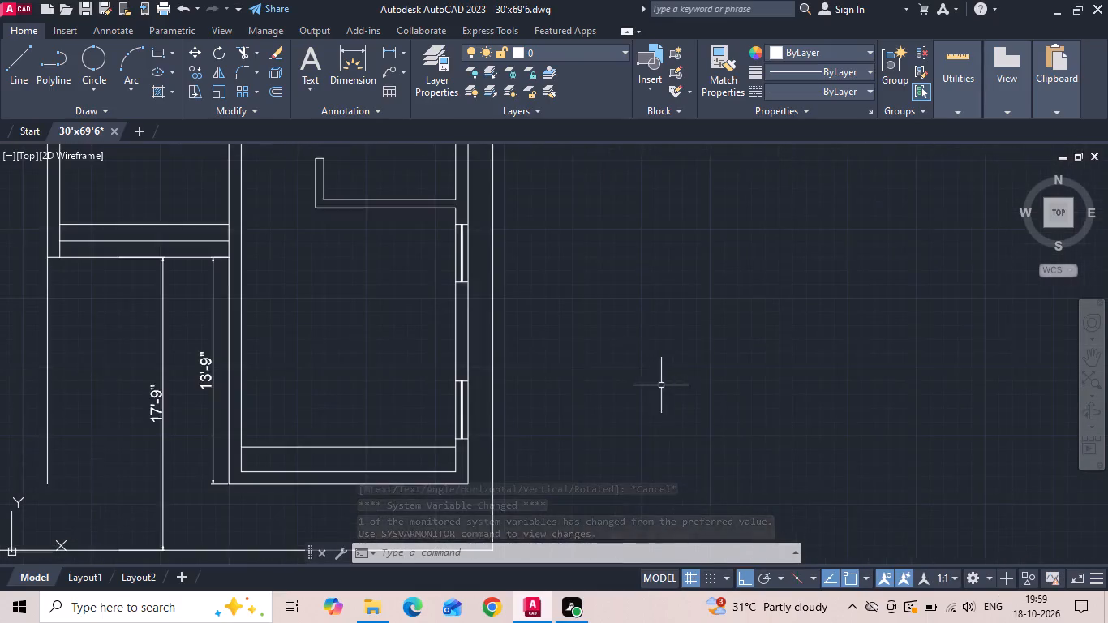
{"action": "scroll", "coordinate": [507, 357], "scroll_direction": "up", "scroll_amount": 2}
{"action": "key", "text": "space"}
{"action": "left_click", "coordinate": [385, 172]}
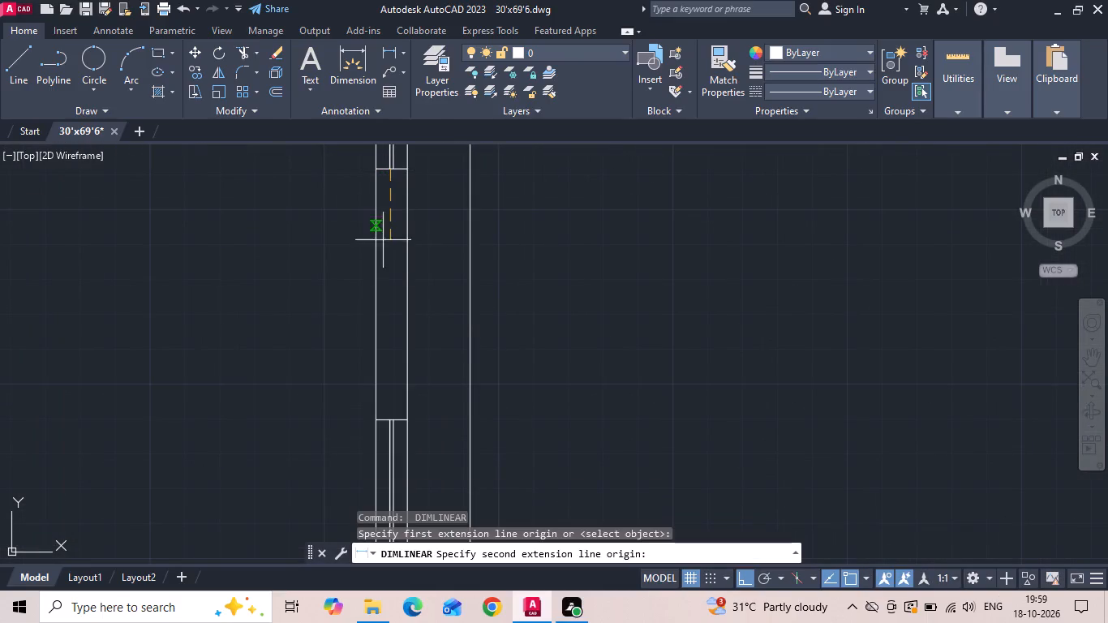
{"action": "left_click", "coordinate": [382, 423]}
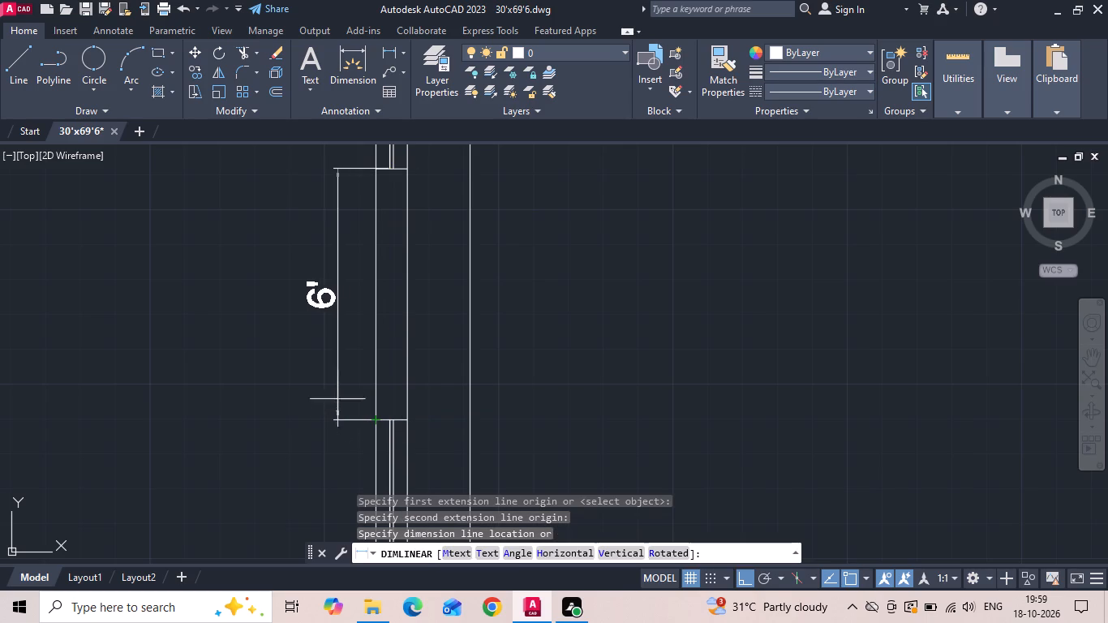
{"action": "key", "text": "Escape"}
Save the drawing.
{"action": "scroll", "coordinate": [519, 367], "scroll_direction": "down", "scroll_amount": 2}
{"action": "key", "text": "ctrl+s"}
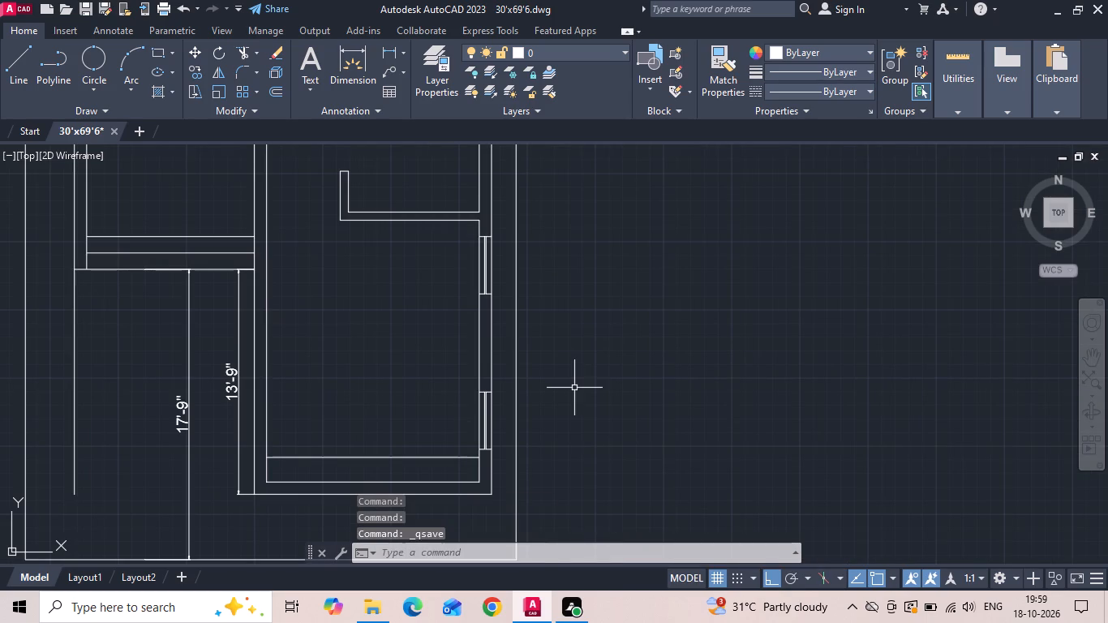
Copy the lower bedroom window straight across into the bedroom's opposite side wall, level with the original.
{"action": "scroll", "coordinate": [574, 388], "scroll_direction": "down", "scroll_amount": 1}
{"action": "middle_click_drag", "start_coordinate": [464, 419], "coordinate": [516, 445]}
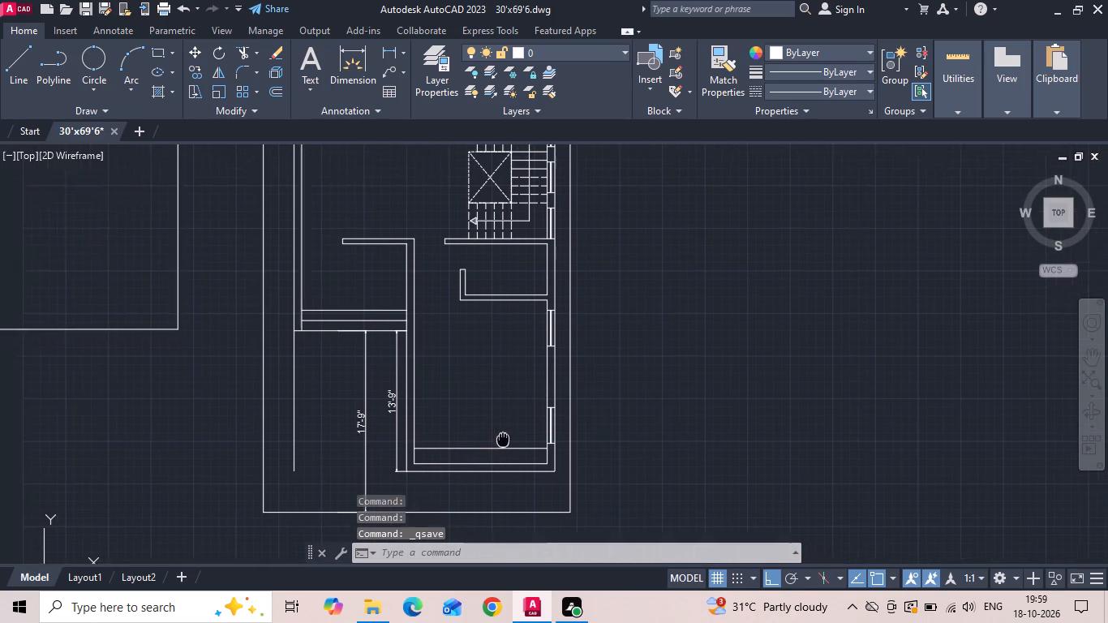
{"action": "middle_click_drag", "start_coordinate": [516, 445], "coordinate": [537, 450]}
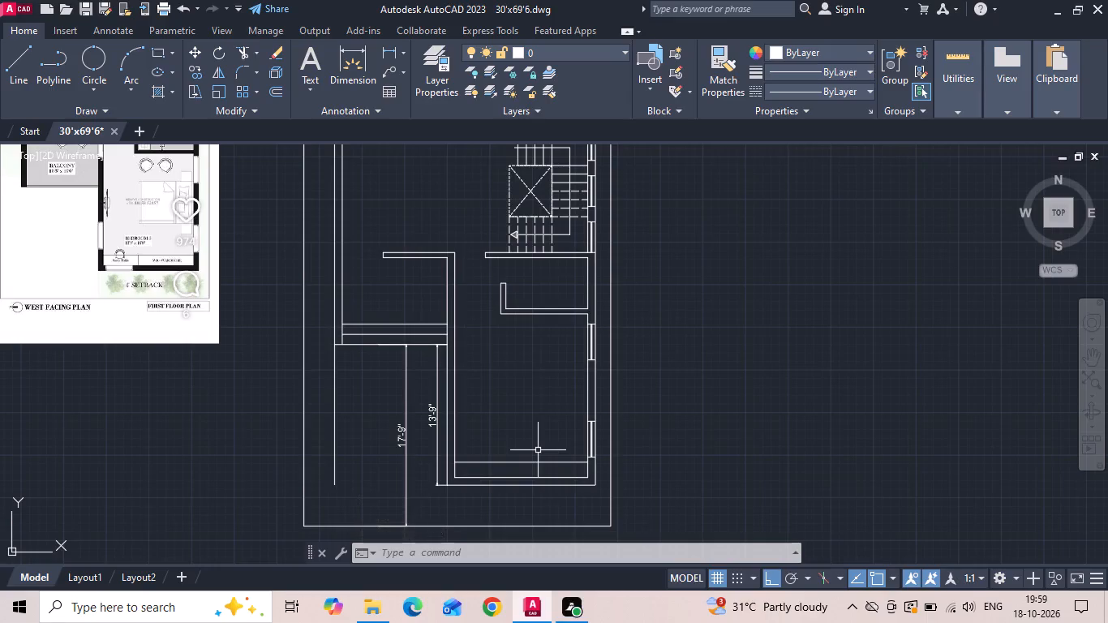
{"action": "middle_click_drag", "start_coordinate": [282, 387], "coordinate": [658, 423]}
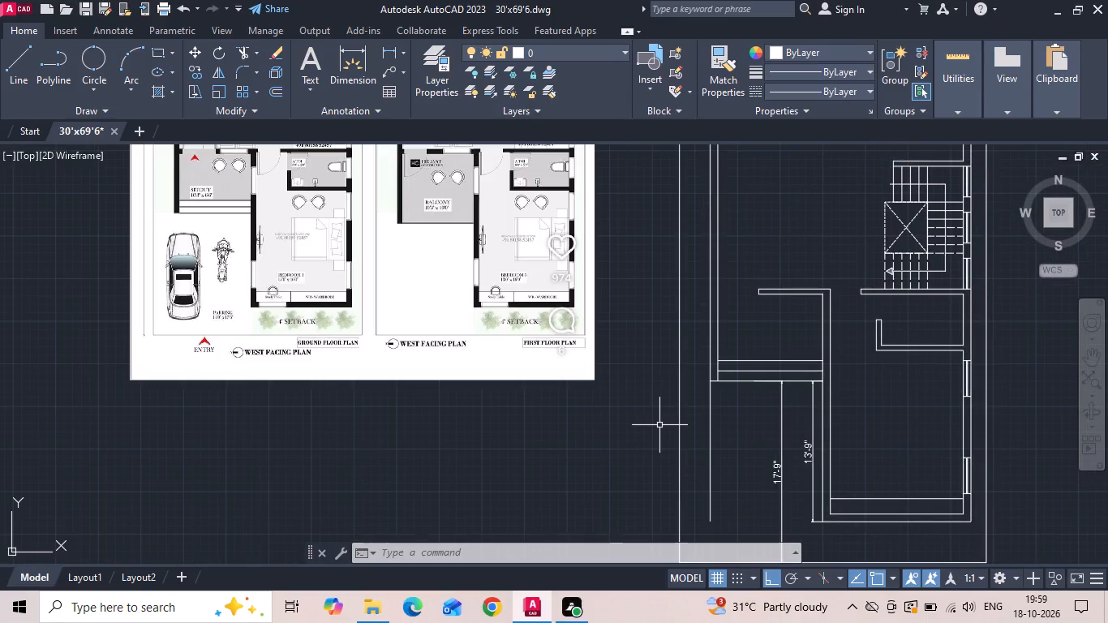
{"action": "scroll", "coordinate": [234, 294], "scroll_direction": "up", "scroll_amount": 2}
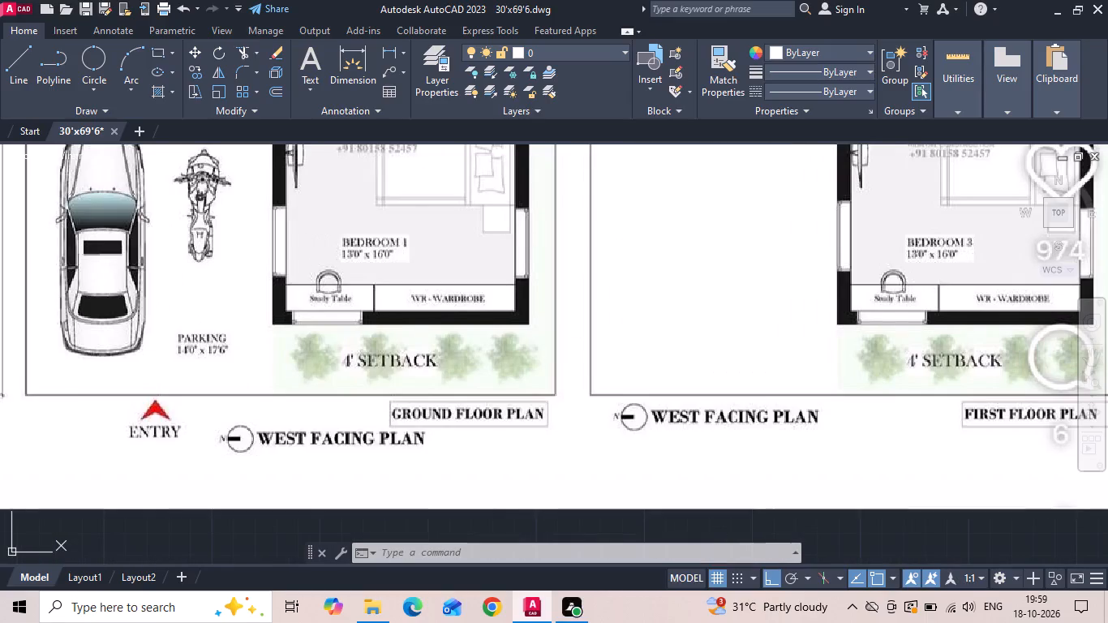
{"action": "scroll", "coordinate": [138, 281], "scroll_direction": "down", "scroll_amount": 2}
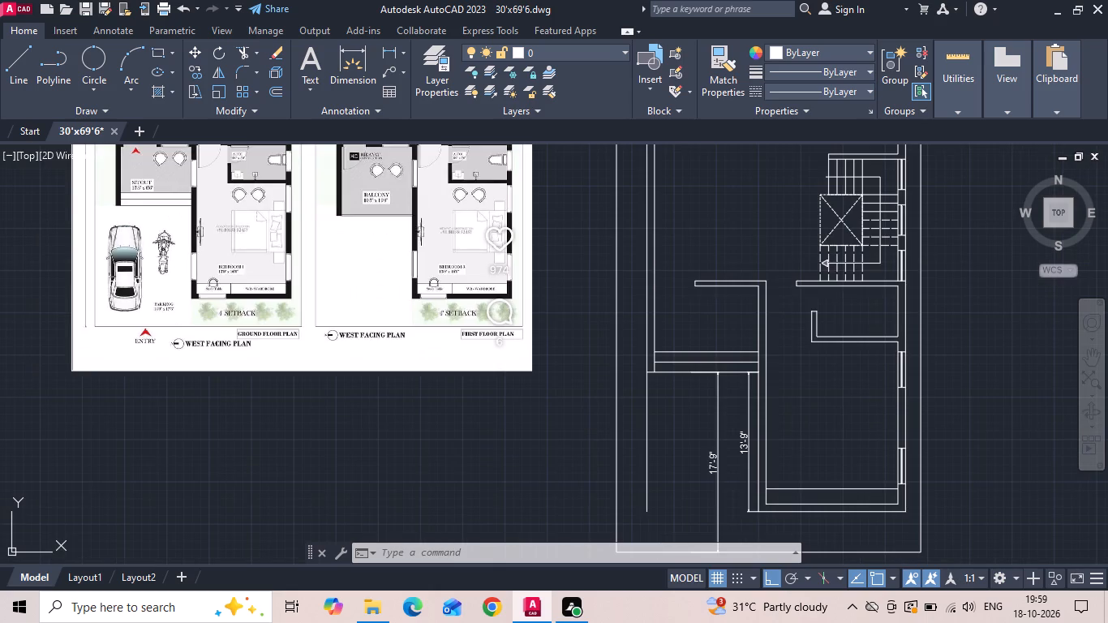
{"action": "scroll", "coordinate": [947, 509], "scroll_direction": "up", "scroll_amount": 2}
{"action": "scroll", "coordinate": [741, 432], "scroll_direction": "up", "scroll_amount": 2}
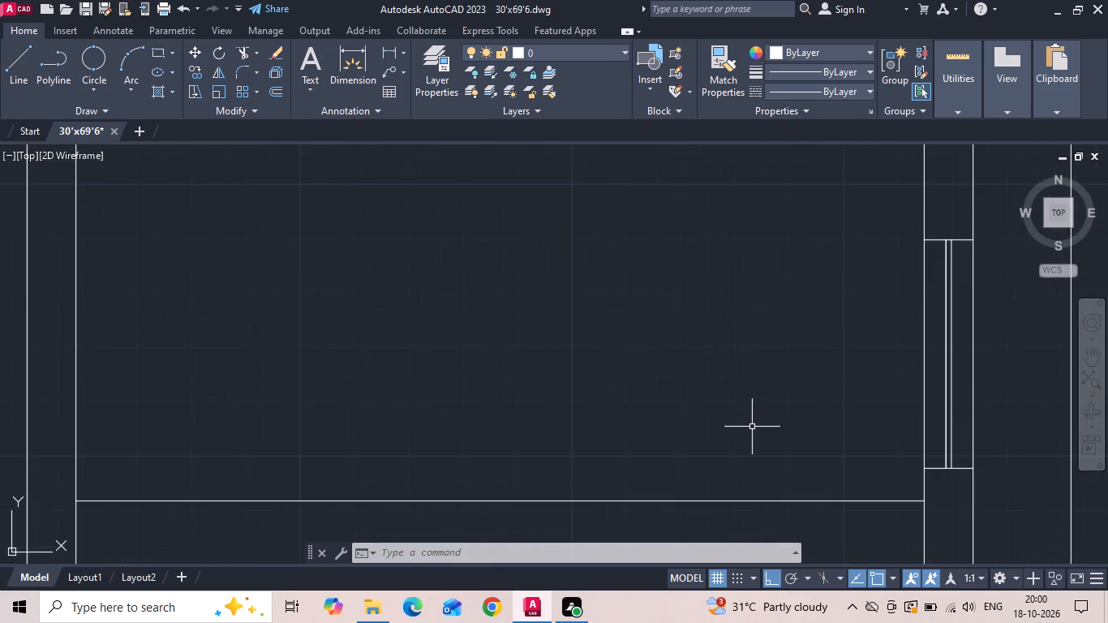
{"action": "left_click", "coordinate": [902, 475]}
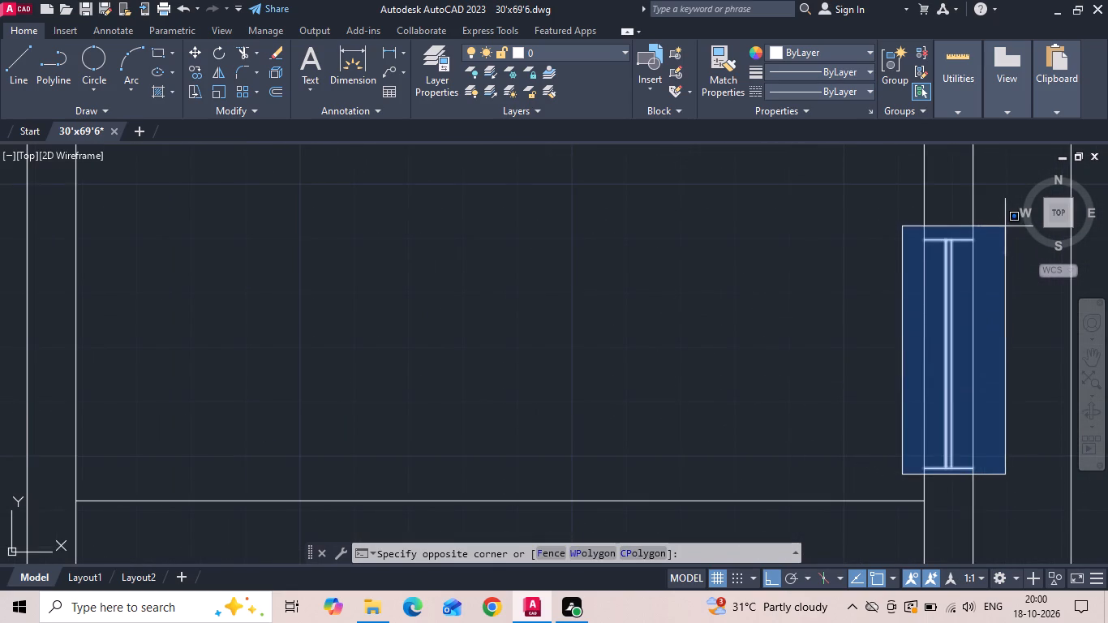
{"action": "left_click", "coordinate": [998, 220]}
{"action": "right_click", "coordinate": [998, 220]}
{"action": "left_click", "coordinate": [1020, 328]}
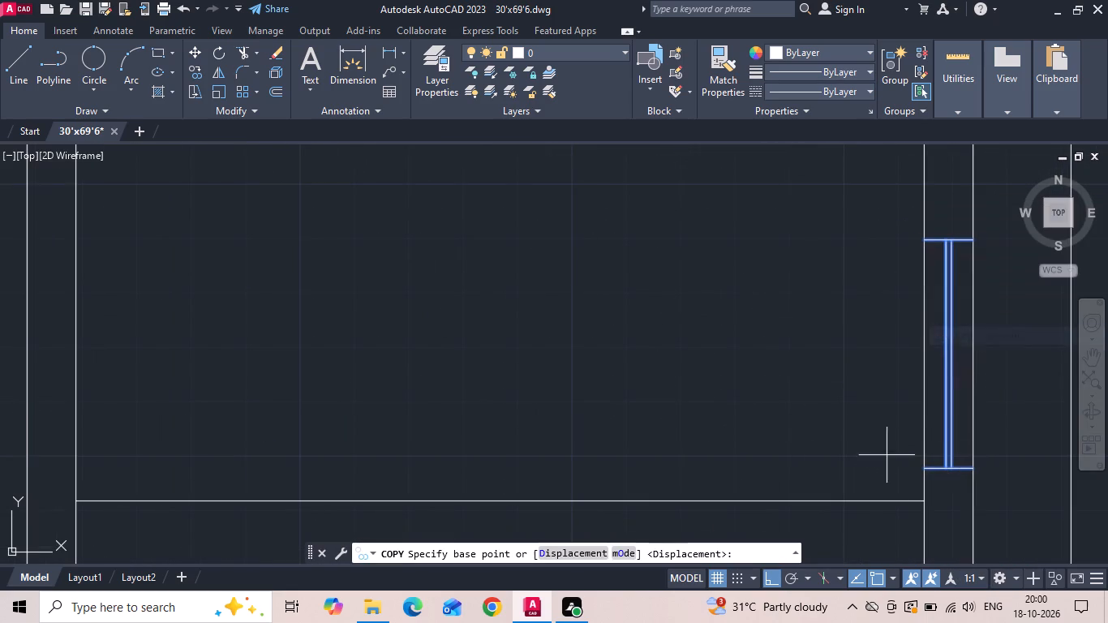
{"action": "left_click", "coordinate": [922, 465]}
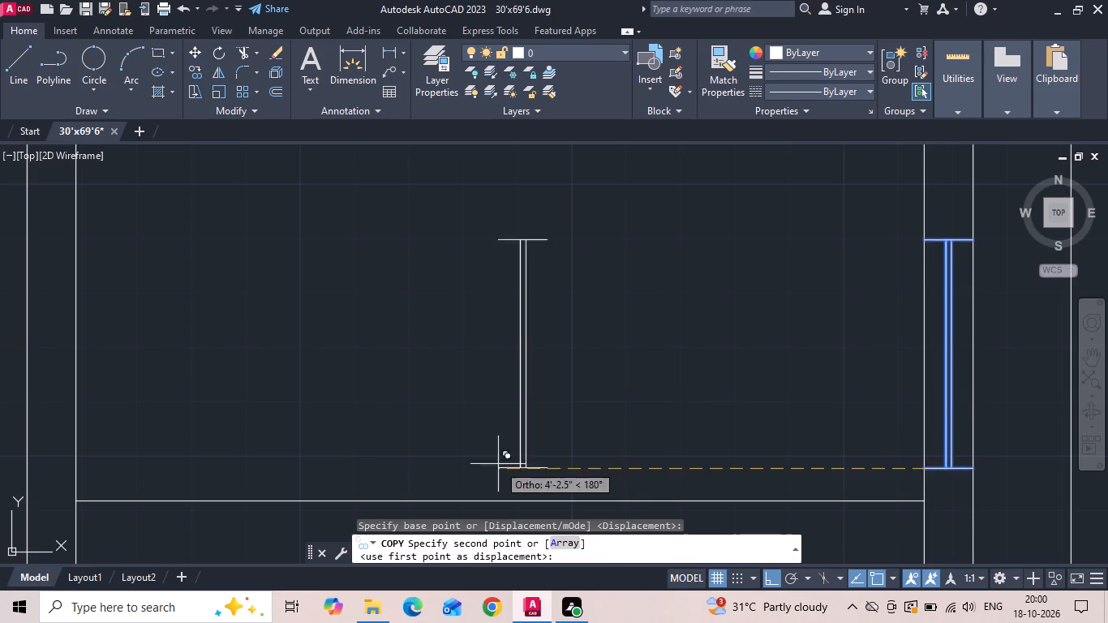
{"action": "middle_click_drag", "start_coordinate": [0, 464], "coordinate": [230, 437]}
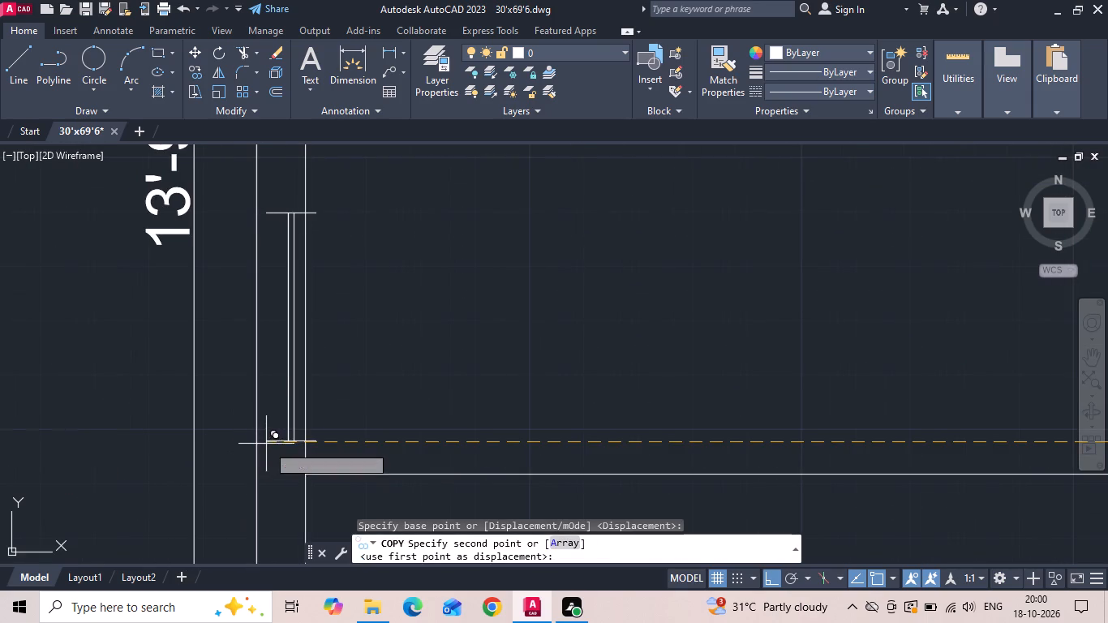
{"action": "left_click", "coordinate": [256, 440]}
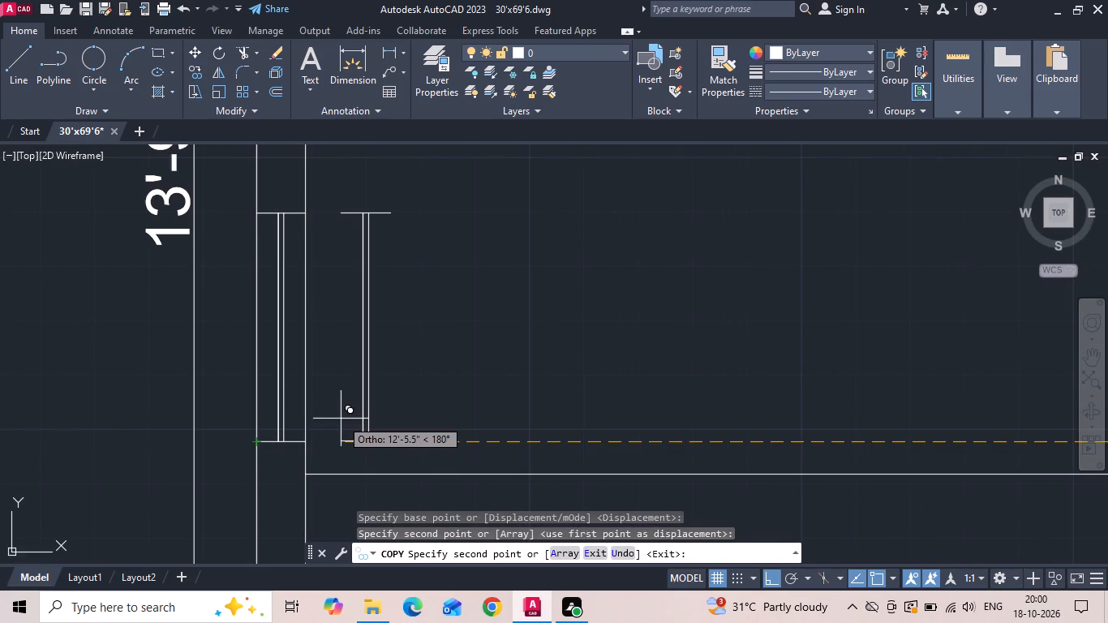
{"action": "key", "text": "Escape"}
Examine the window below the study table in Bedroom 1's bottom wall on the reference ground floor plan.
{"action": "scroll", "coordinate": [396, 356], "scroll_direction": "down", "scroll_amount": 2}
{"action": "scroll", "coordinate": [532, 355], "scroll_direction": "down", "scroll_amount": 3}
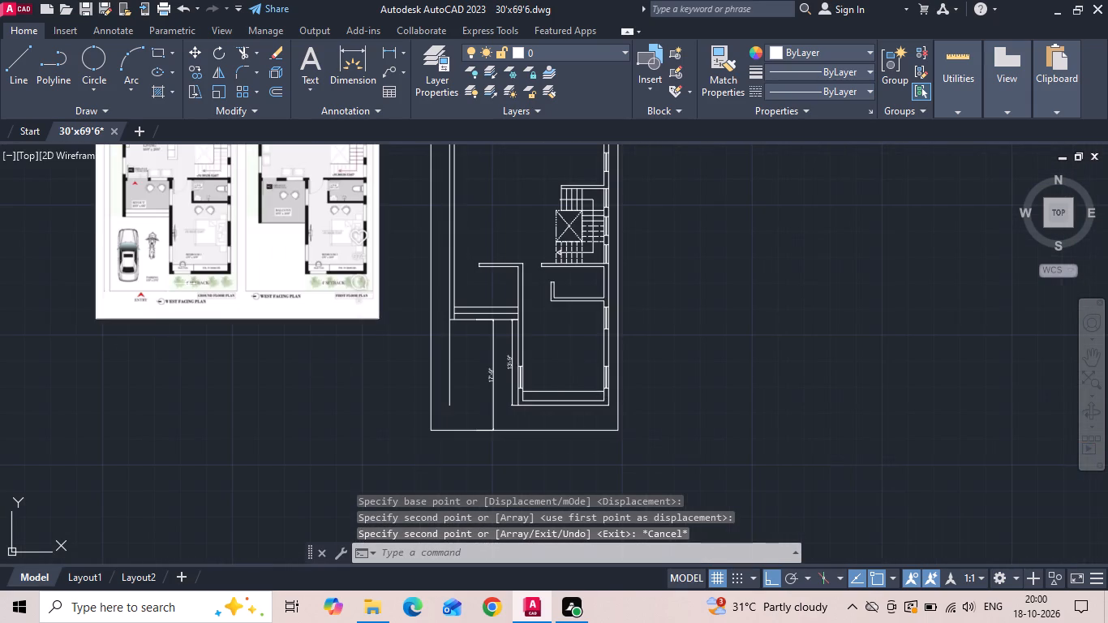
{"action": "scroll", "coordinate": [168, 283], "scroll_direction": "up", "scroll_amount": 4}
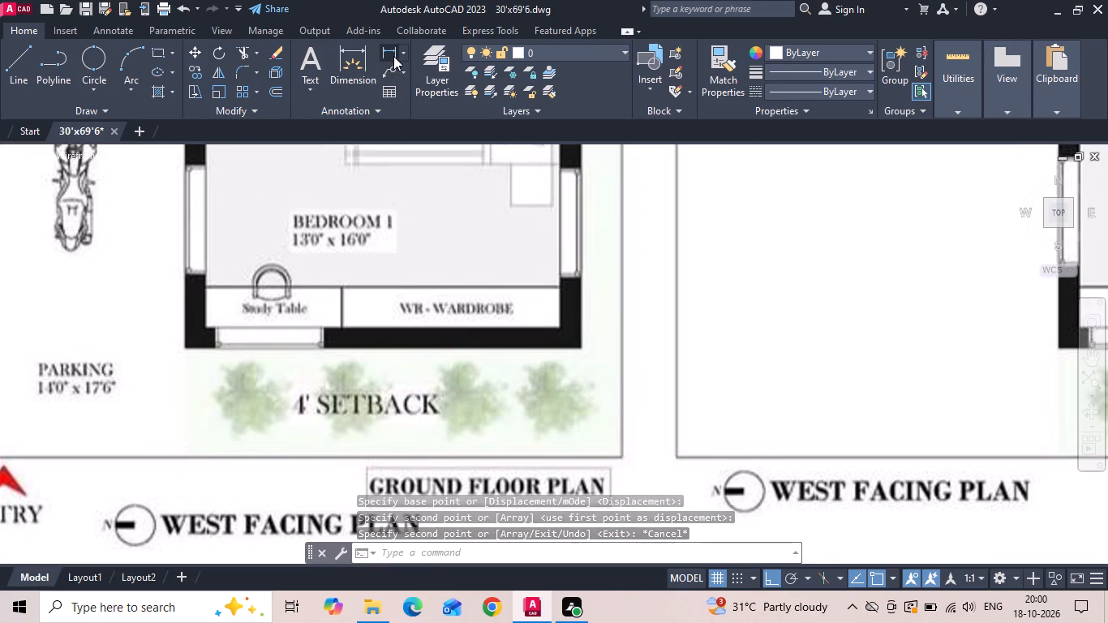
{"action": "left_click", "coordinate": [391, 45]}
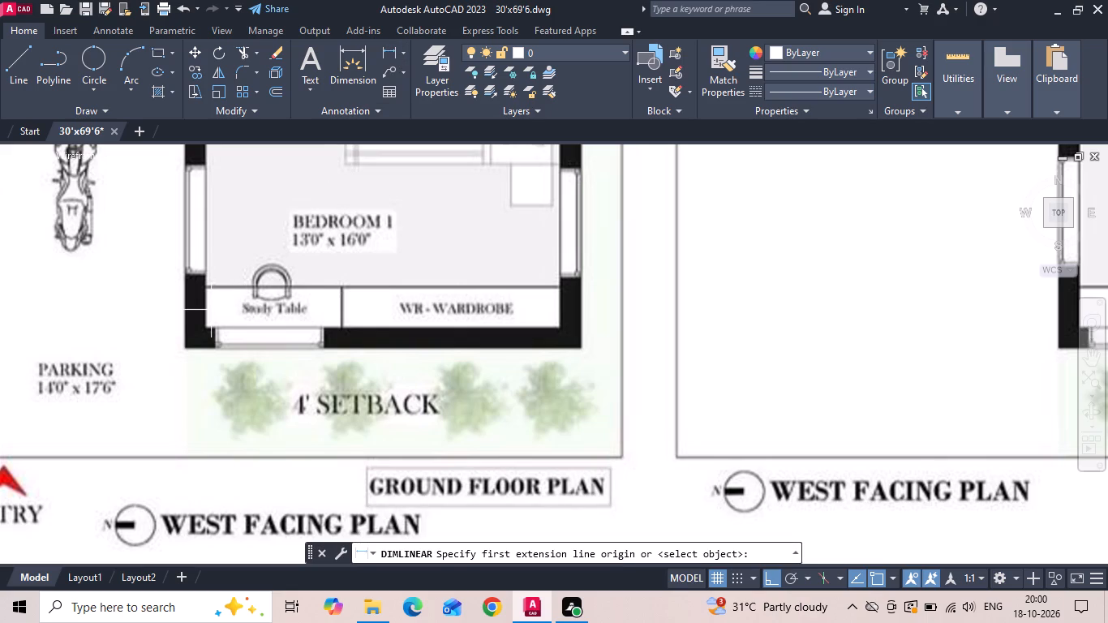
{"action": "key", "text": "Escape"}
{"action": "scroll", "coordinate": [211, 310], "scroll_direction": "down", "scroll_amount": 4}
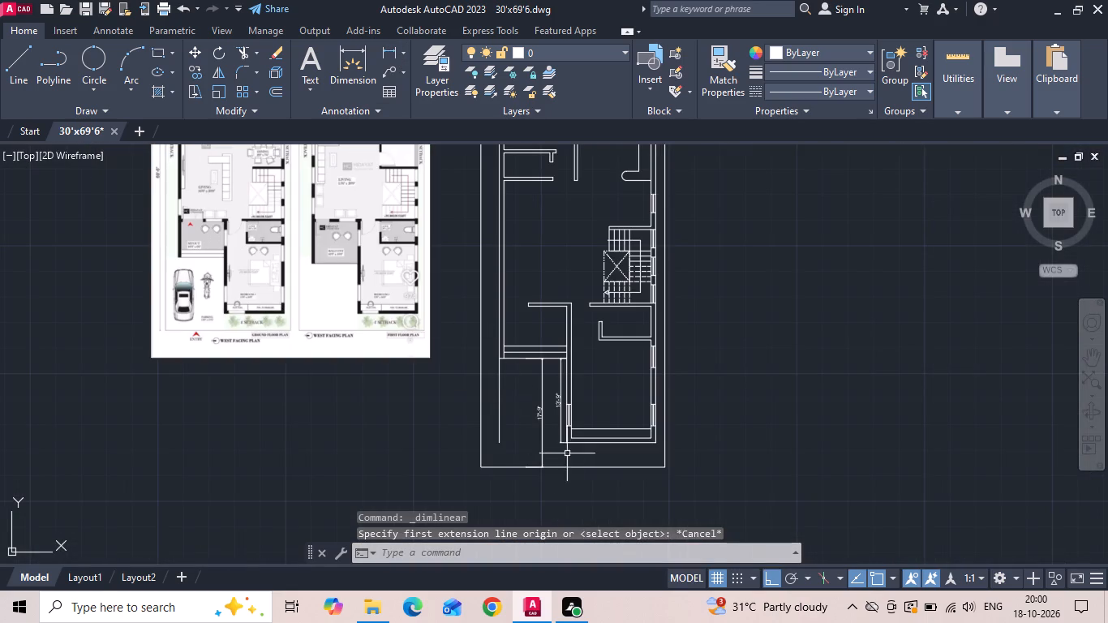
Offset the inner face of Bedroom 1's left wall 6" into the room, and offset that new line a further 3'6".
{"action": "scroll", "coordinate": [581, 449], "scroll_direction": "up", "scroll_amount": 5}
{"action": "type", "text": "o"}
{"action": "key", "text": "space"}
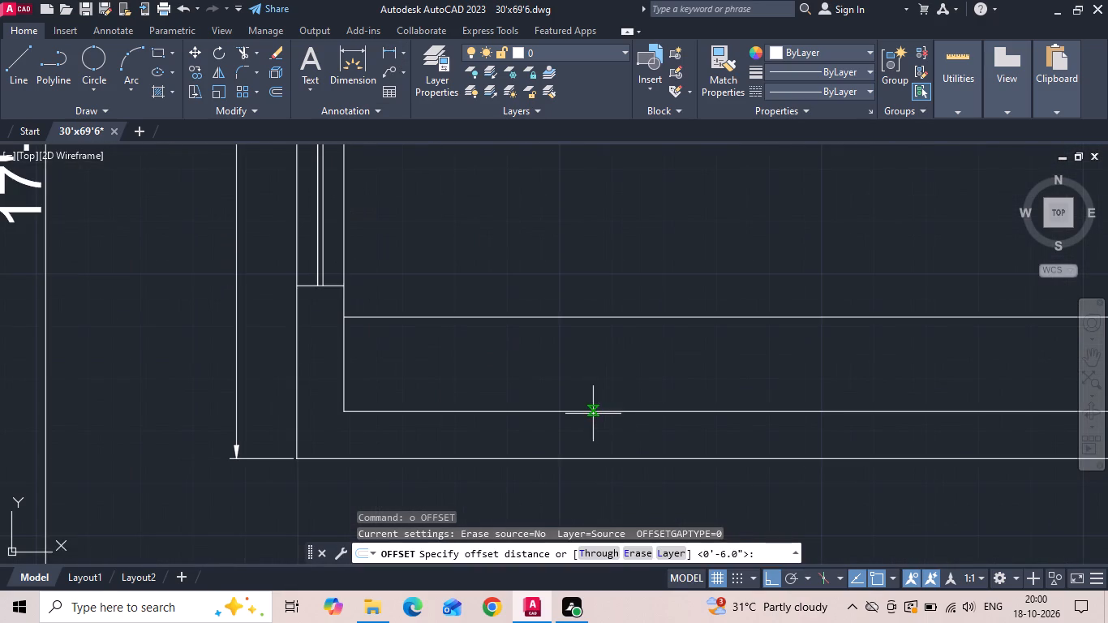
{"action": "type", "text": "6"}
{"action": "key", "text": "space"}
{"action": "left_click", "coordinate": [344, 374]}
{"action": "left_click", "coordinate": [453, 377]}
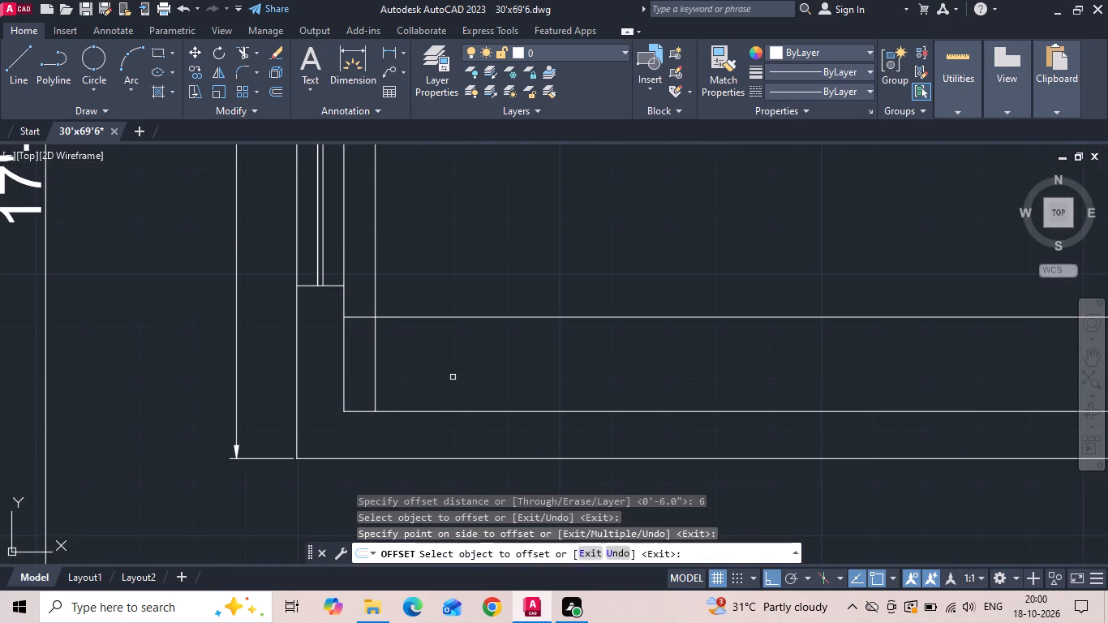
{"action": "key", "text": "Escape"}
{"action": "type", "text": "o 3'"}
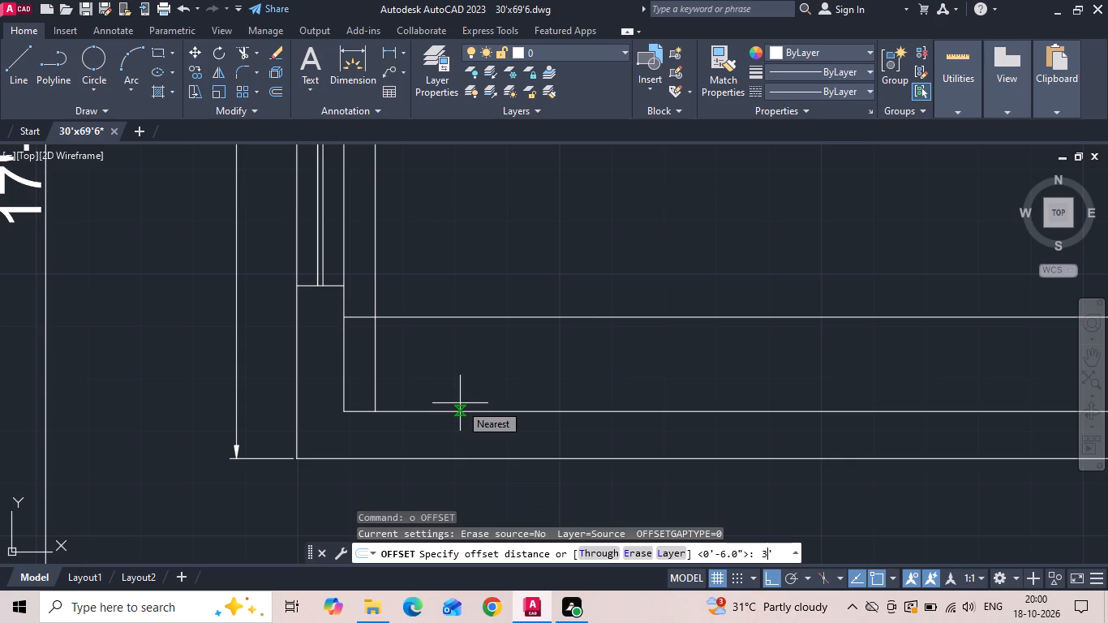
{"action": "type", "text": "6"}
{"action": "key", "text": "space"}
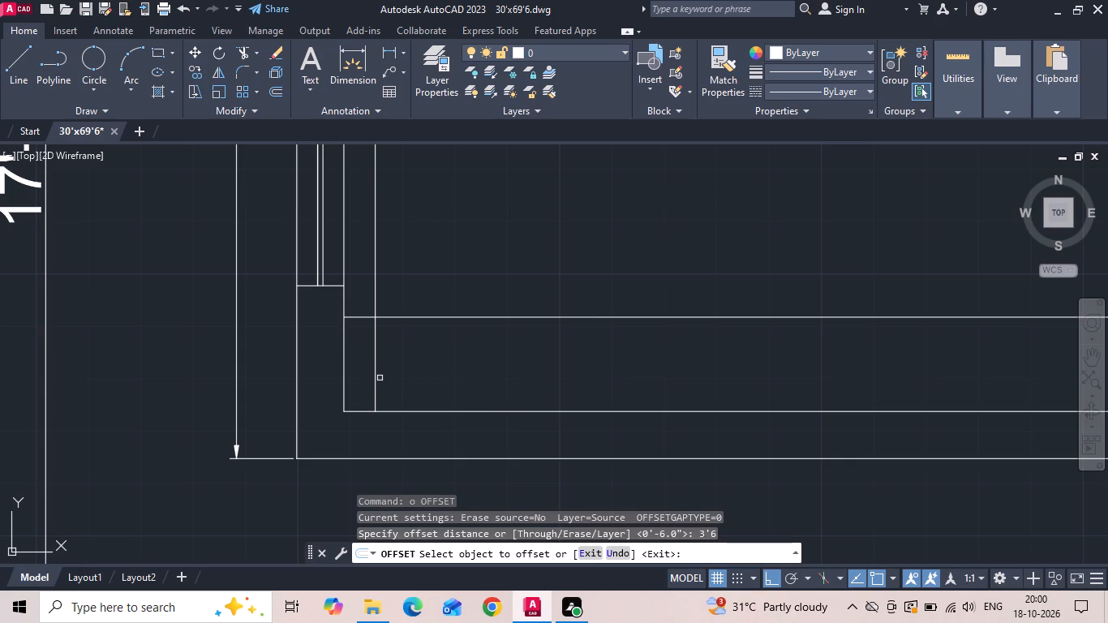
{"action": "left_click", "coordinate": [374, 402]}
{"action": "left_click", "coordinate": [500, 359]}
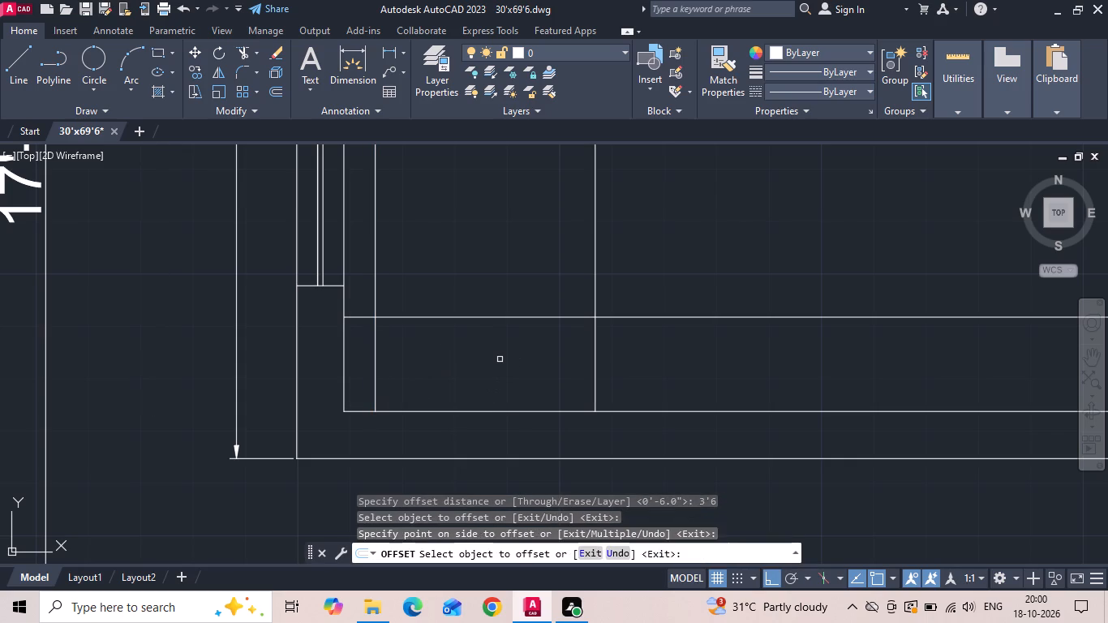
{"action": "key", "text": "Escape"}
Extend both offset lines down to the outer face of Bedroom 1's bottom wall.
{"action": "type", "text": "ex"}
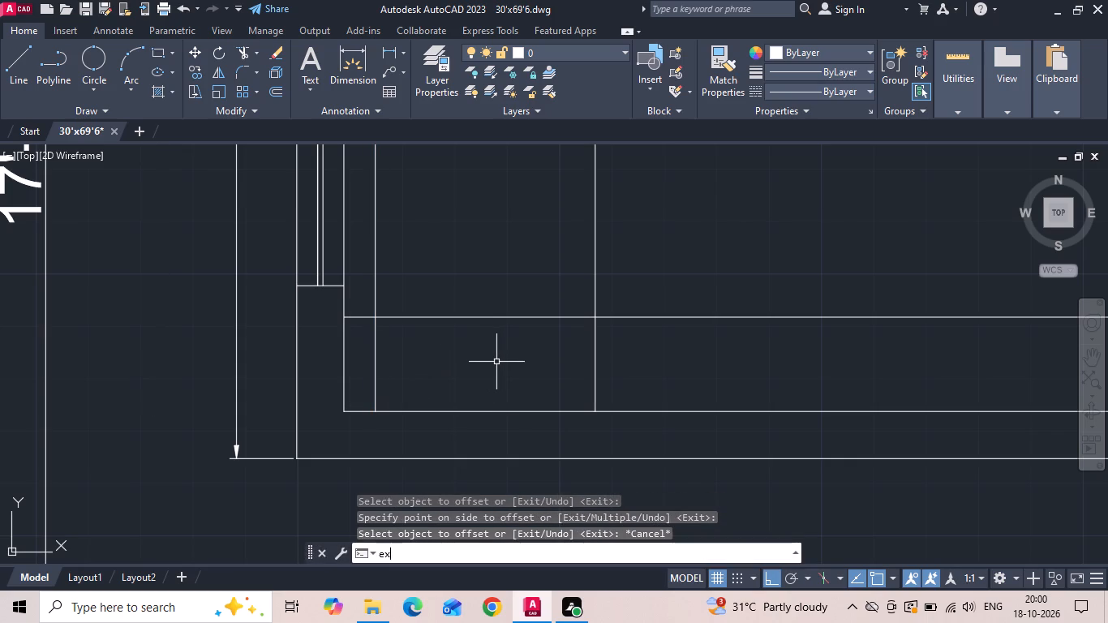
{"action": "key", "text": "space"}
{"action": "left_click_drag", "start_coordinate": [362, 361], "coordinate": [587, 376]}
{"action": "left_click", "coordinate": [592, 377]}
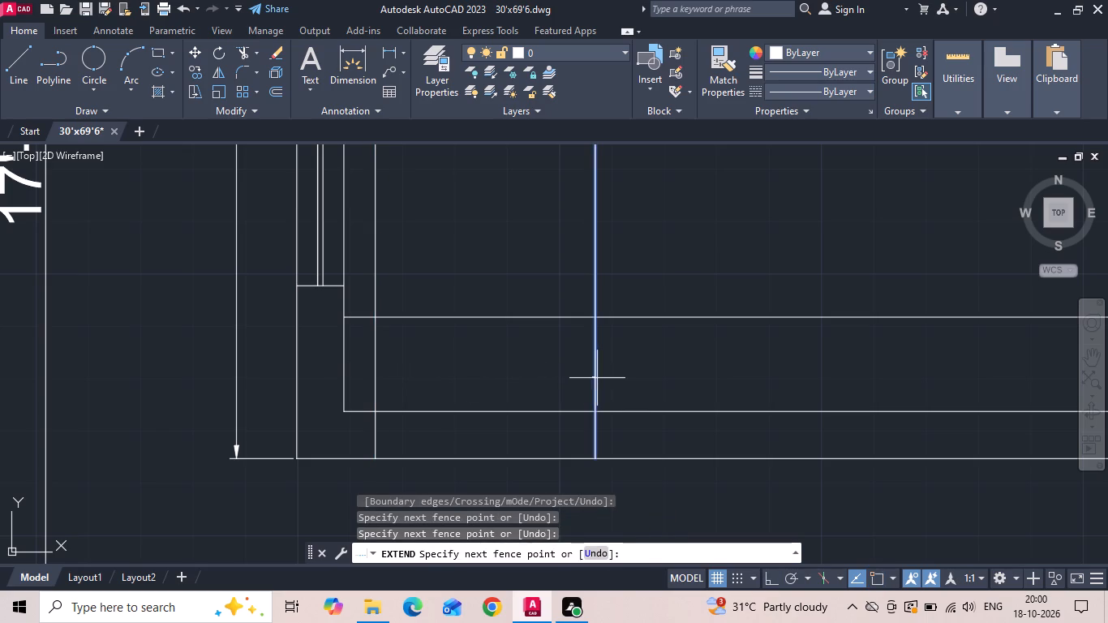
{"action": "left_click", "coordinate": [597, 378]}
{"action": "key", "text": "Escape"}
Trim both lines across the counter depth and delete their remaining upper pieces, keeping only the window jambs within the bottom wall.
{"action": "key", "text": "t"}
{"action": "type", "text": "r"}
{"action": "key", "text": "space"}
{"action": "left_click_drag", "start_coordinate": [620, 370], "coordinate": [556, 389]}
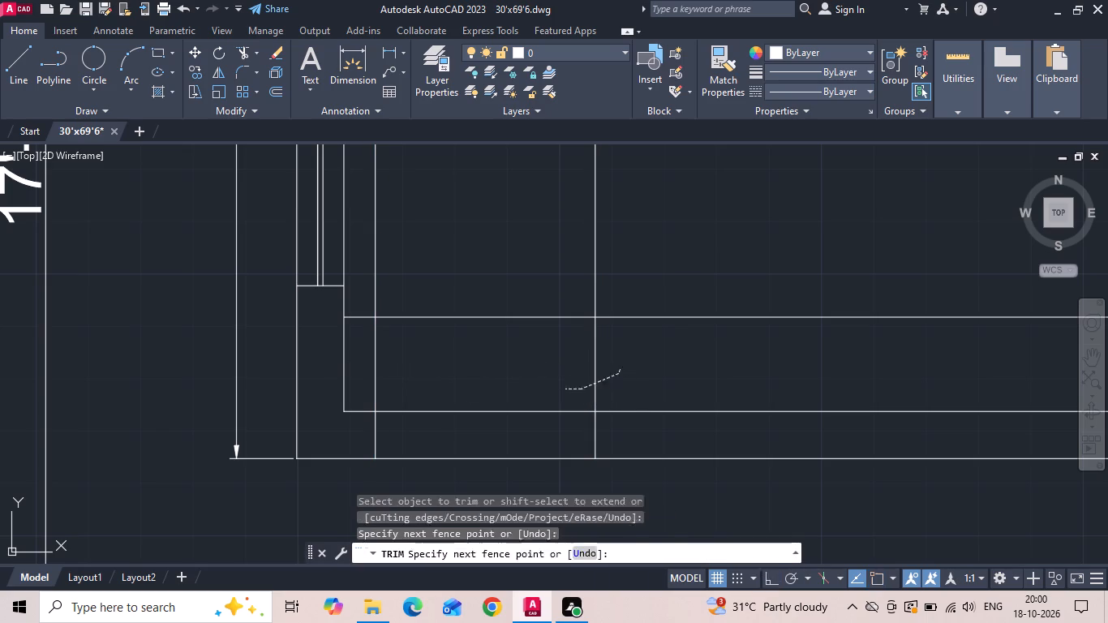
{"action": "left_click_drag", "start_coordinate": [354, 377], "coordinate": [408, 385]}
{"action": "key", "text": "Escape"}
{"action": "left_click", "coordinate": [364, 273]}
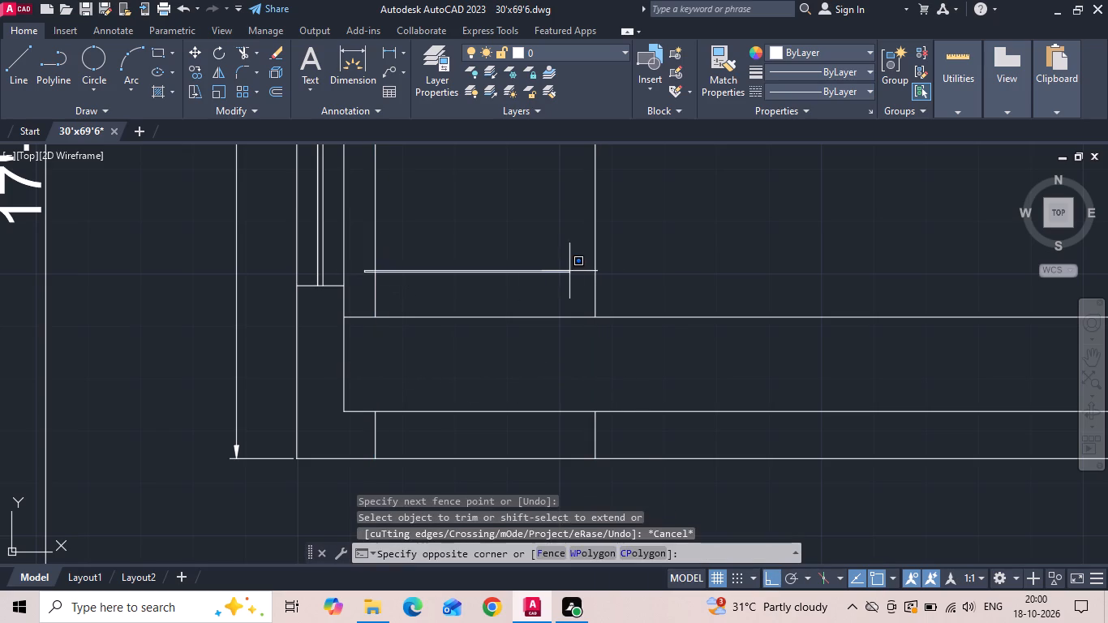
{"action": "left_click", "coordinate": [611, 271]}
{"action": "left_click_drag", "start_coordinate": [634, 229], "coordinate": [594, 242]}
{"action": "left_click", "coordinate": [367, 269]}
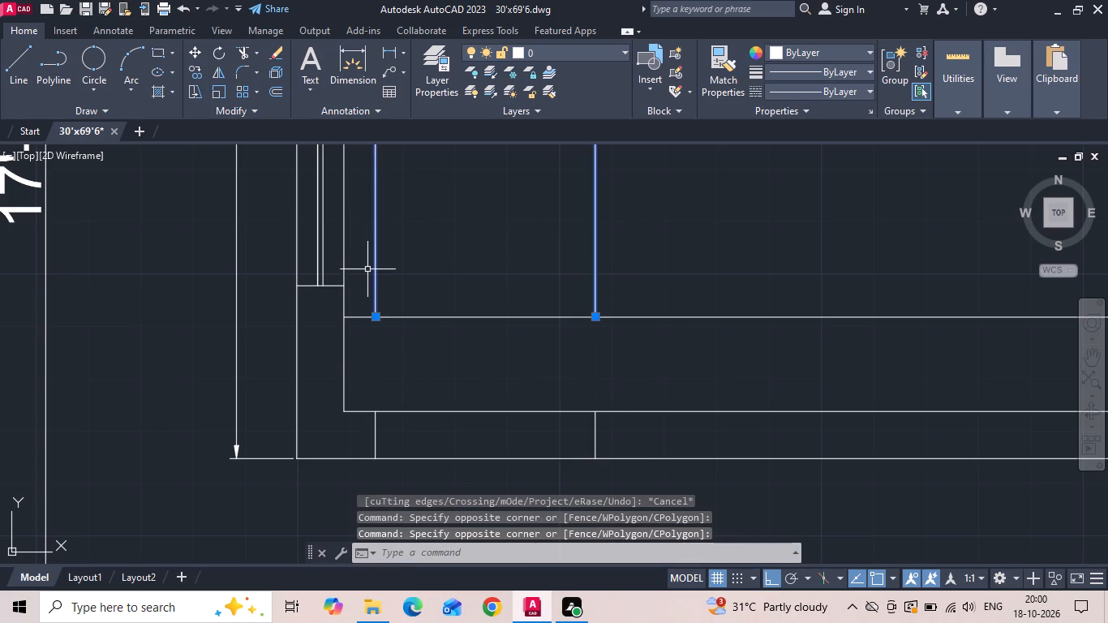
{"action": "key", "text": "Delete"}
Offset the right window jamb 6" to the right and extend the copy up to the counter's front edge as a divider.
{"action": "type", "text": "o"}
{"action": "key", "text": "space"}
{"action": "key", "text": "6"}
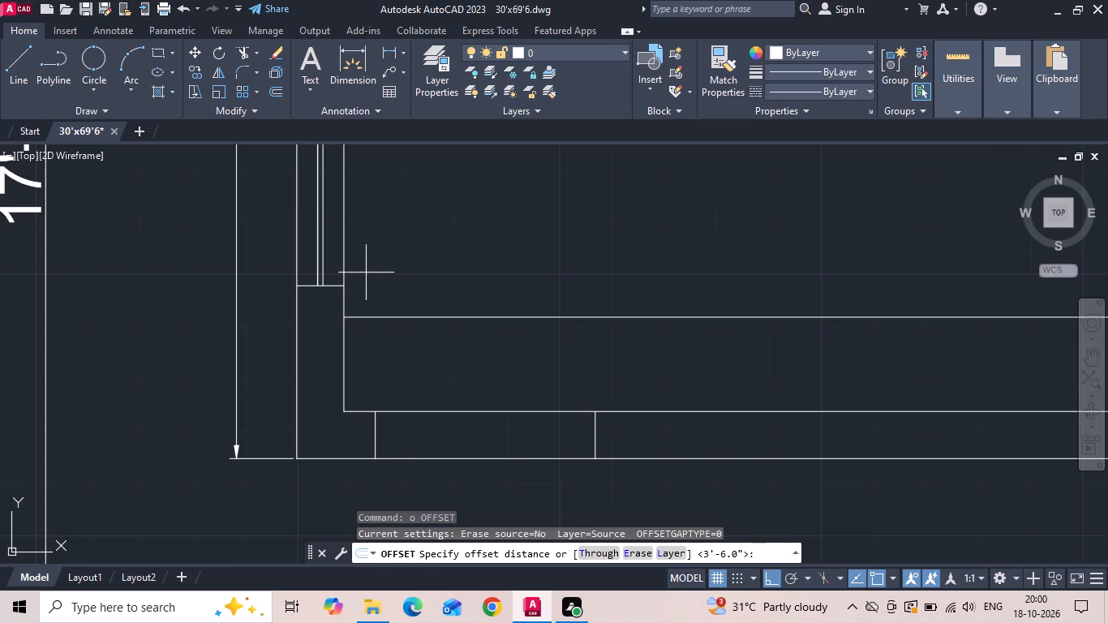
{"action": "key", "text": "space"}
{"action": "left_click", "coordinate": [597, 437]}
{"action": "left_click", "coordinate": [638, 415]}
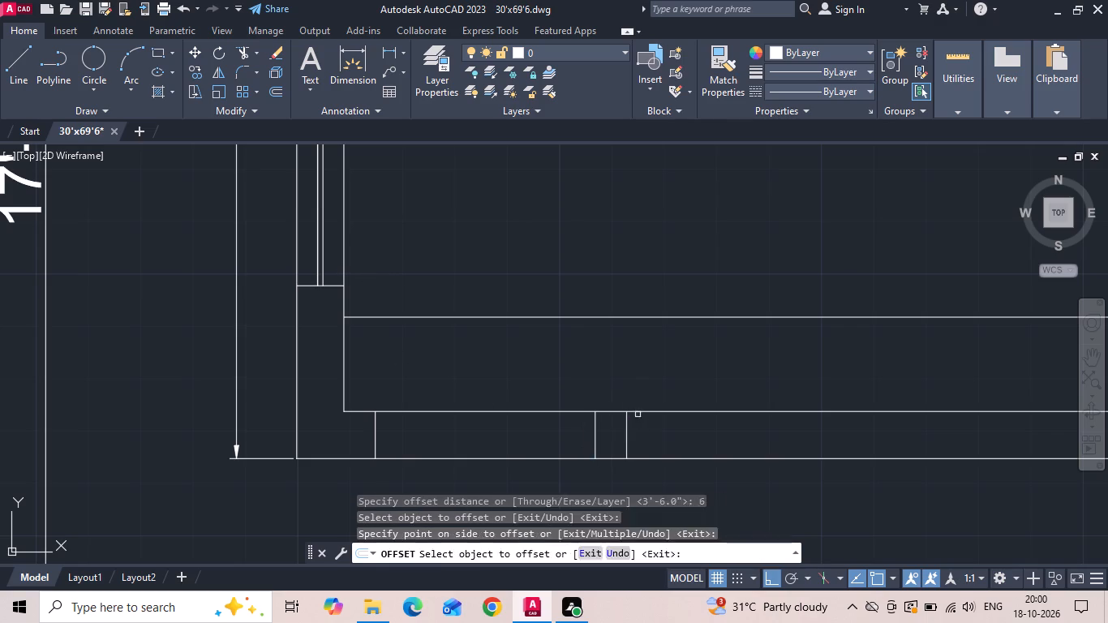
{"action": "key", "text": "Escape"}
{"action": "type", "text": "ex"}
{"action": "key", "text": "space"}
{"action": "left_click", "coordinate": [625, 425]}
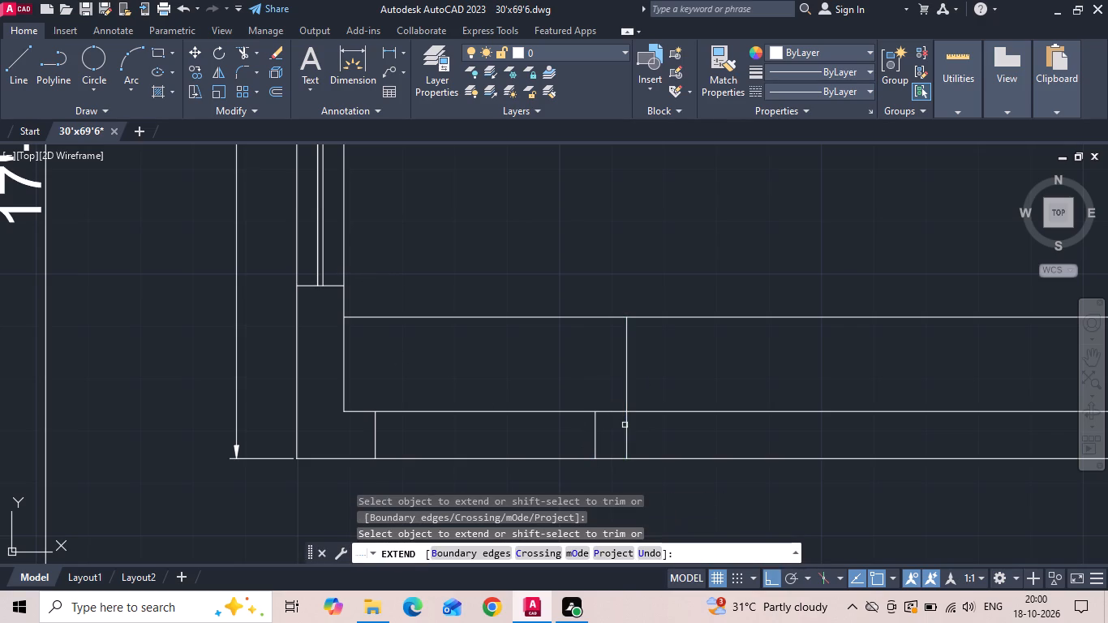
{"action": "scroll", "coordinate": [499, 353], "scroll_direction": "down", "scroll_amount": 1}
{"action": "key", "text": "Escape"}
Check the study table and wardrobe split on the reference plan, and move the divider line 6" to the right.
{"action": "scroll", "coordinate": [499, 353], "scroll_direction": "down", "scroll_amount": 1}
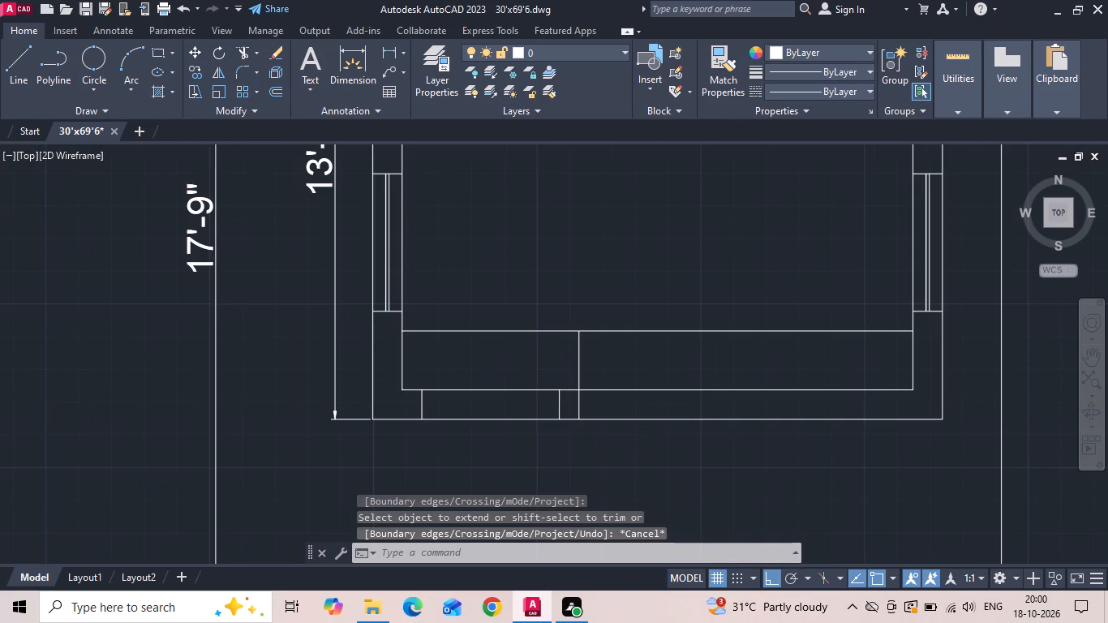
{"action": "scroll", "coordinate": [635, 376], "scroll_direction": "down", "scroll_amount": 1}
{"action": "scroll", "coordinate": [704, 383], "scroll_direction": "down", "scroll_amount": 2}
{"action": "scroll", "coordinate": [299, 247], "scroll_direction": "up", "scroll_amount": 3}
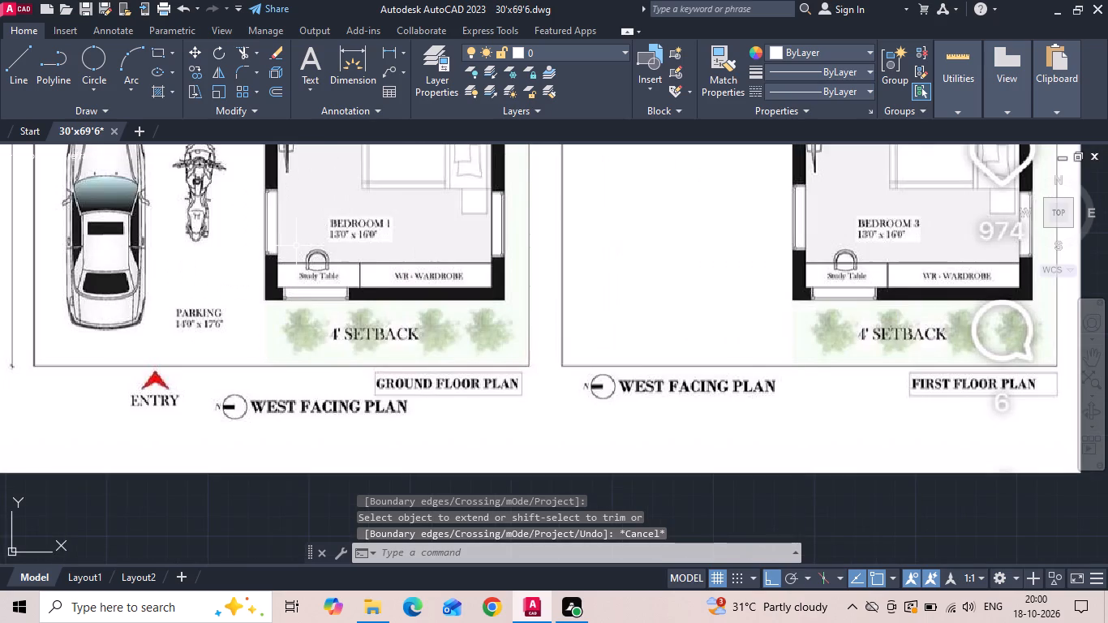
{"action": "scroll", "coordinate": [266, 265], "scroll_direction": "down", "scroll_amount": 3}
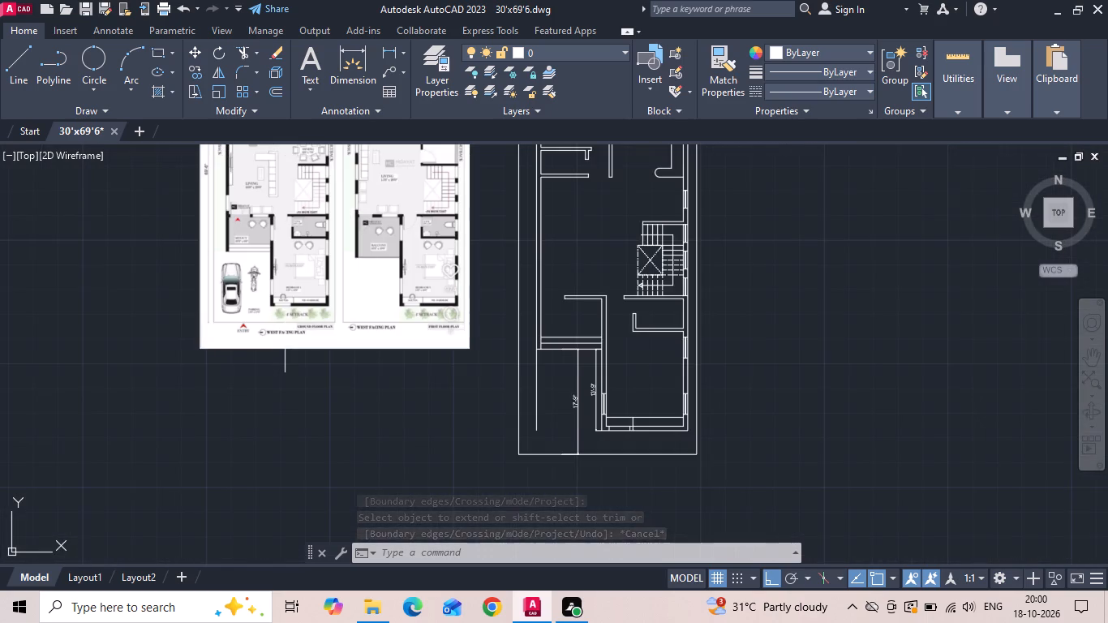
{"action": "scroll", "coordinate": [625, 431], "scroll_direction": "up", "scroll_amount": 7}
{"action": "left_click_drag", "start_coordinate": [633, 338], "coordinate": [592, 342]}
{"action": "left_click", "coordinate": [371, 340]}
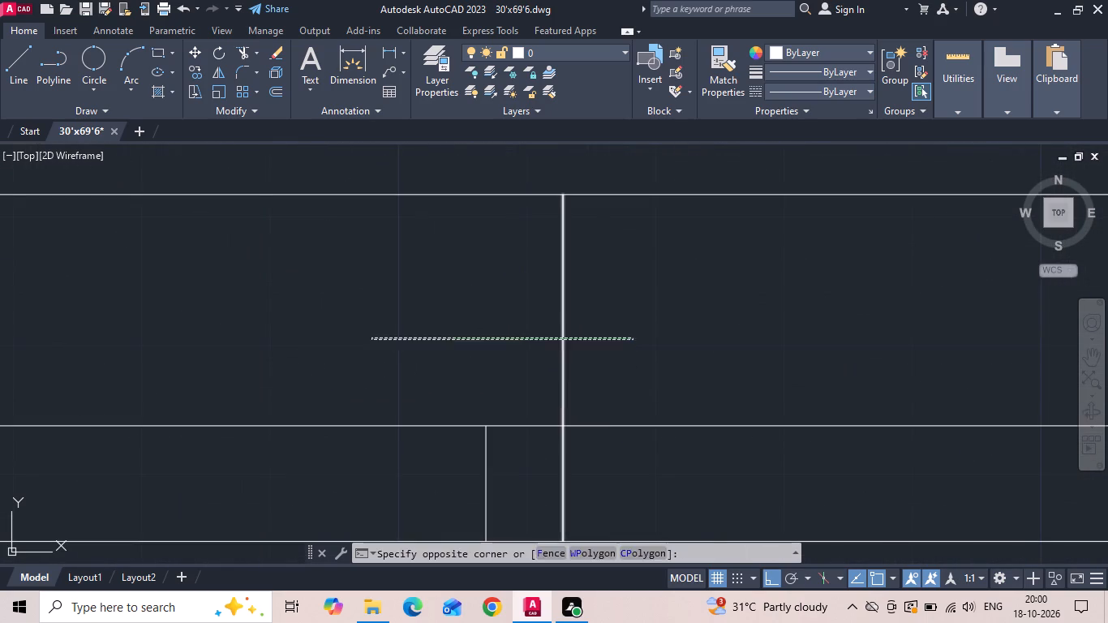
{"action": "right_click", "coordinate": [369, 340]}
{"action": "left_click", "coordinate": [419, 295]}
{"action": "left_click_drag", "start_coordinate": [290, 380], "coordinate": [319, 385]}
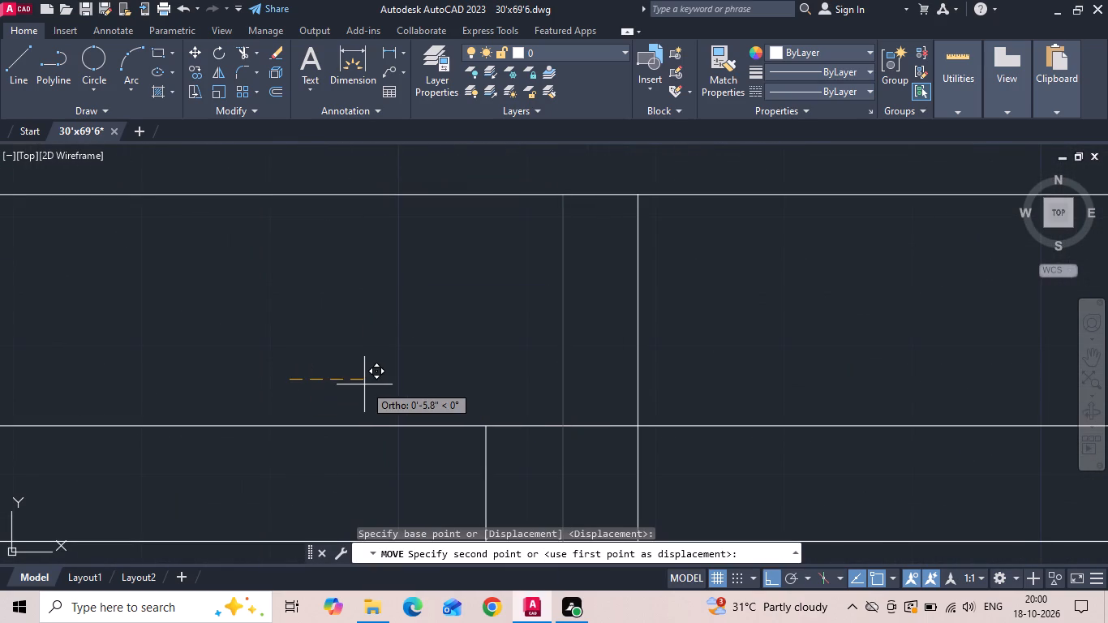
{"action": "key", "text": "5"}
{"action": "key", "text": "BackSpace"}
{"action": "type", "text": "6"}
{"action": "key", "text": "space"}
Trim the part of the study table and wardrobe divider that crosses the bottom wall's thickness.
{"action": "scroll", "coordinate": [371, 352], "scroll_direction": "down", "scroll_amount": 2}
{"action": "scroll", "coordinate": [538, 337], "scroll_direction": "down", "scroll_amount": 1}
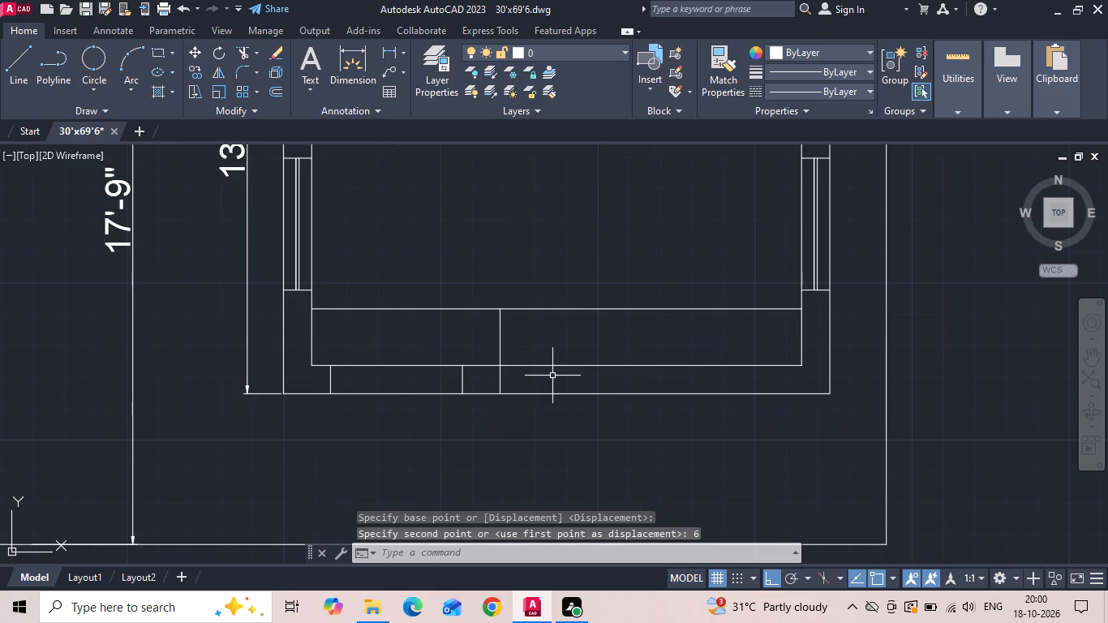
{"action": "type", "text": "tr"}
{"action": "key", "text": "space"}
{"action": "left_click", "coordinate": [500, 385]}
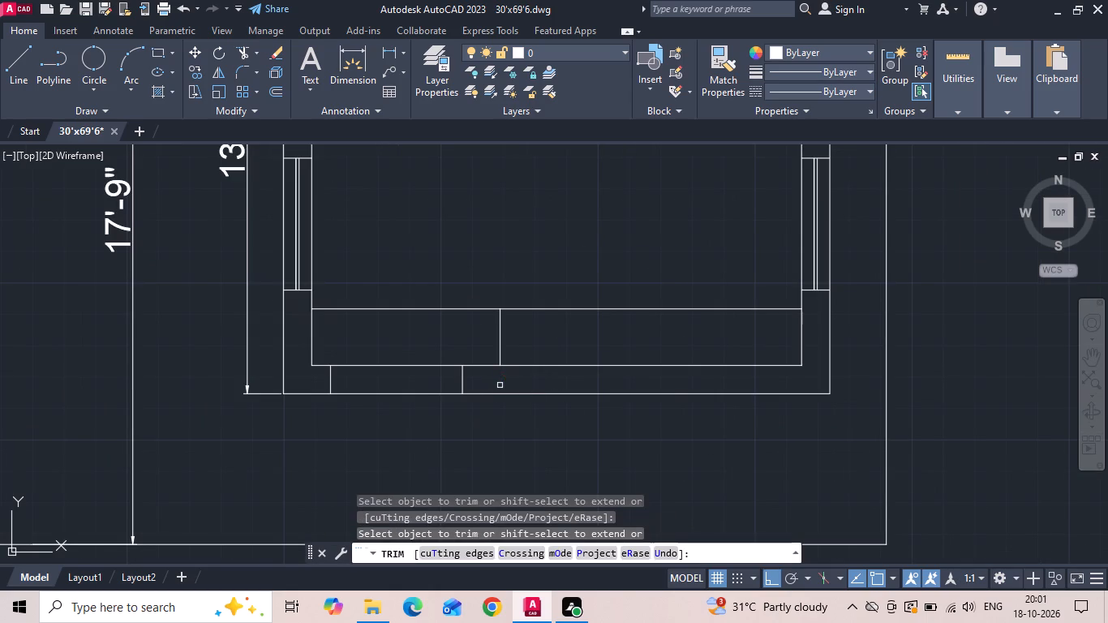
Save the drawing.
{"action": "key", "text": "ctrl+s"}
{"action": "key", "text": "ctrl+s"}
{"action": "key", "text": "ctrl+s"}
{"action": "key", "text": "ctrl+s"}
{"action": "key", "text": "ctrl+s"}
{"action": "key", "text": "ctrl+s"}
{"action": "key", "text": "ctrl+s"}
{"action": "key", "text": "ctrl+s"}
{"action": "key", "text": "ctrl+s"}
{"action": "key", "text": "ctrl+s"}
{"action": "key", "text": "ctrl+s"}
{"action": "key", "text": "ctrl+s"}
{"action": "key", "text": "ctrl+s"}
{"action": "key", "text": "ctrl+s"}
{"action": "key", "text": "ctrl+s"}
{"action": "key", "text": "ctrl+s"}
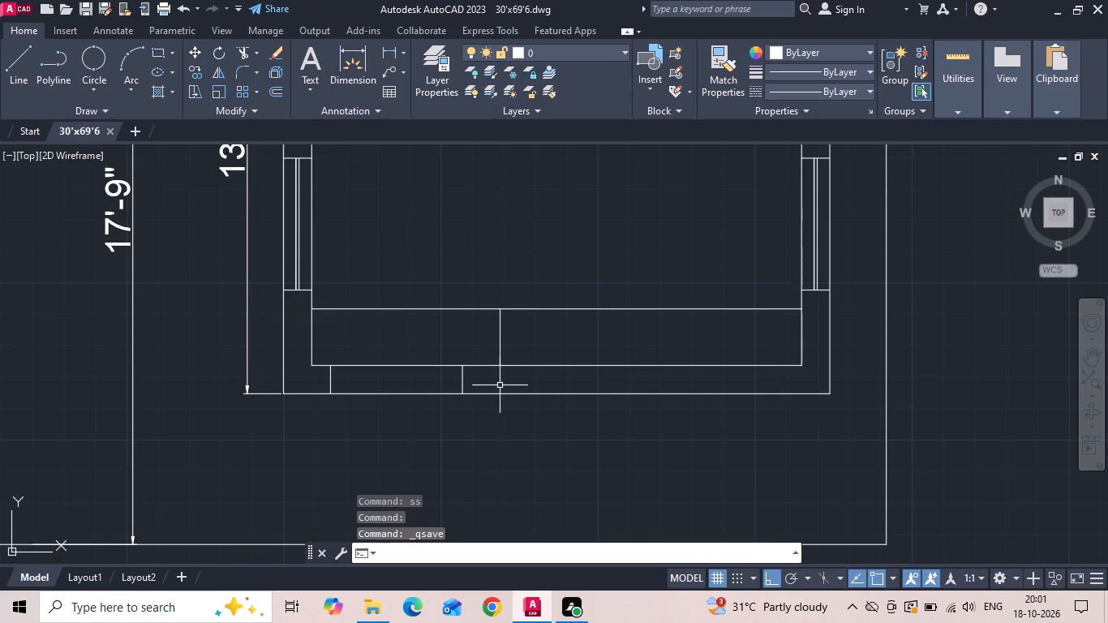
{"action": "key", "text": "ctrl+s"}
{"action": "key", "text": "ctrl+s"}
{"action": "key", "text": "ctrl+s"}
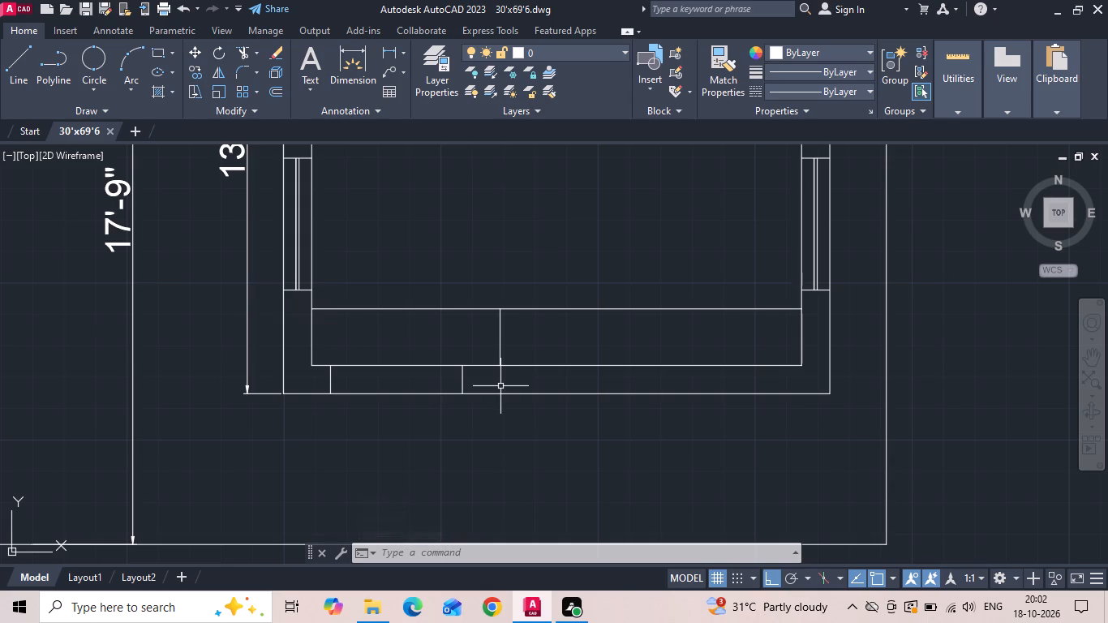
{"action": "key", "text": "ctrl+s"}
{"action": "key", "text": "ctrl+s"}
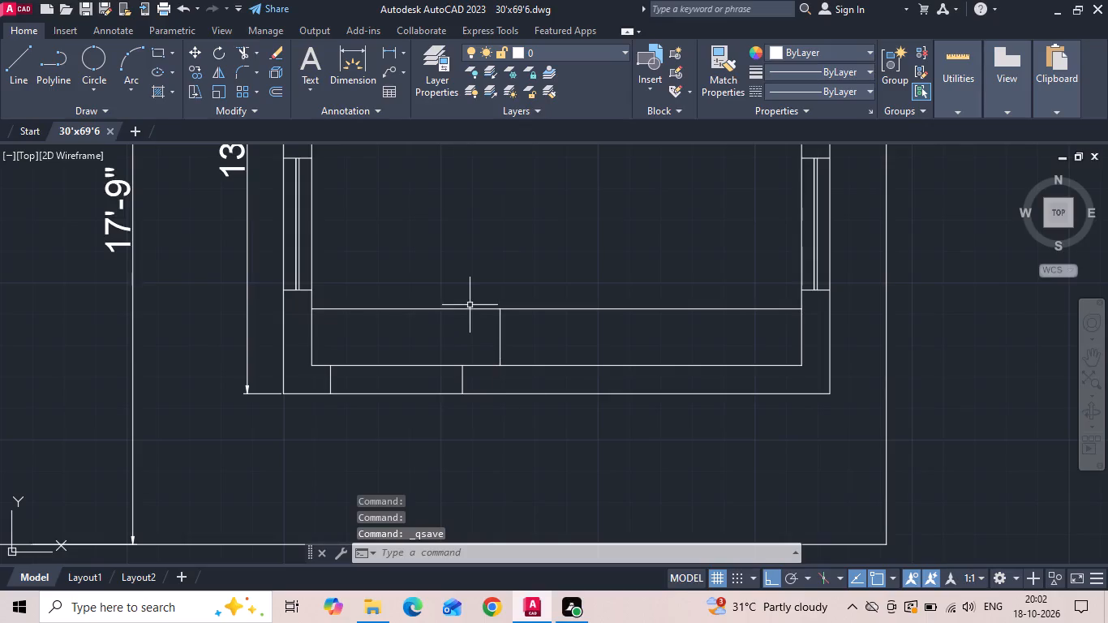
Examine the sitout's walls, window and steps on the reference ground floor plan and compare them with the redrawn plan.
{"action": "scroll", "coordinate": [397, 391], "scroll_direction": "down", "scroll_amount": 2}
{"action": "scroll", "coordinate": [790, 372], "scroll_direction": "down", "scroll_amount": 2}
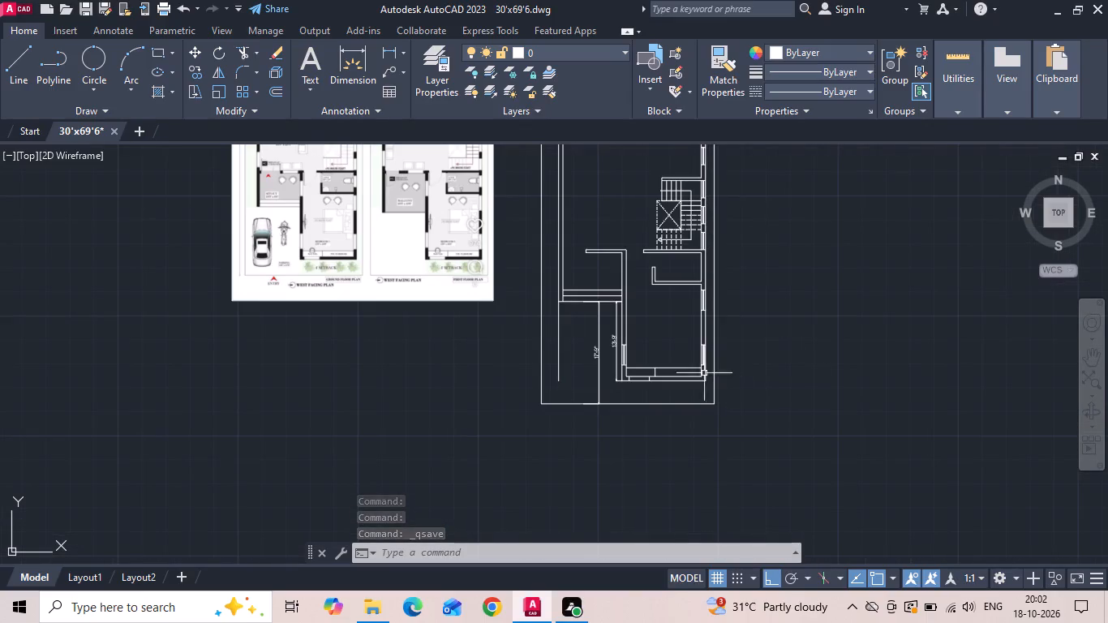
{"action": "scroll", "coordinate": [271, 193], "scroll_direction": "up", "scroll_amount": 3}
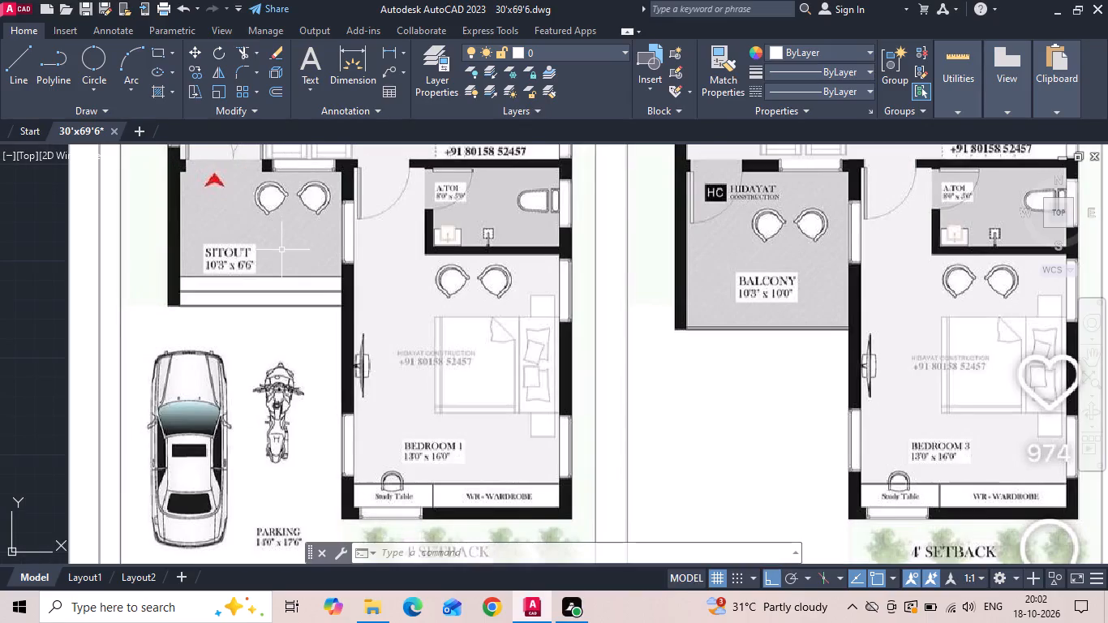
{"action": "scroll", "coordinate": [281, 250], "scroll_direction": "down", "scroll_amount": 2}
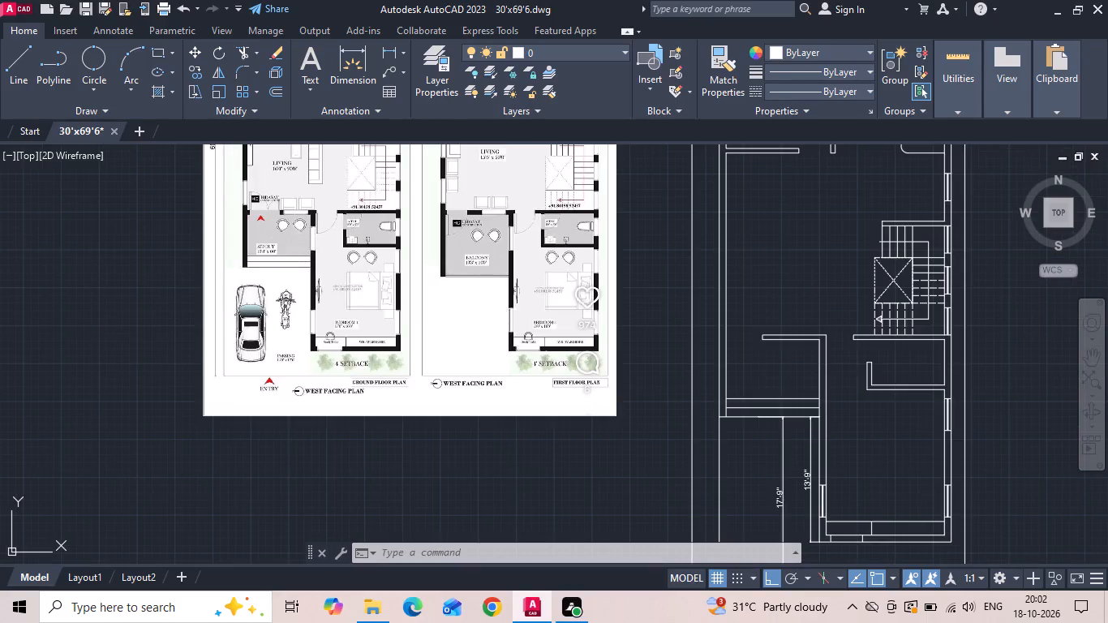
{"action": "scroll", "coordinate": [840, 410], "scroll_direction": "up", "scroll_amount": 1}
{"action": "middle_click", "coordinate": [840, 408]}
{"action": "scroll", "coordinate": [837, 405], "scroll_direction": "down", "scroll_amount": 1}
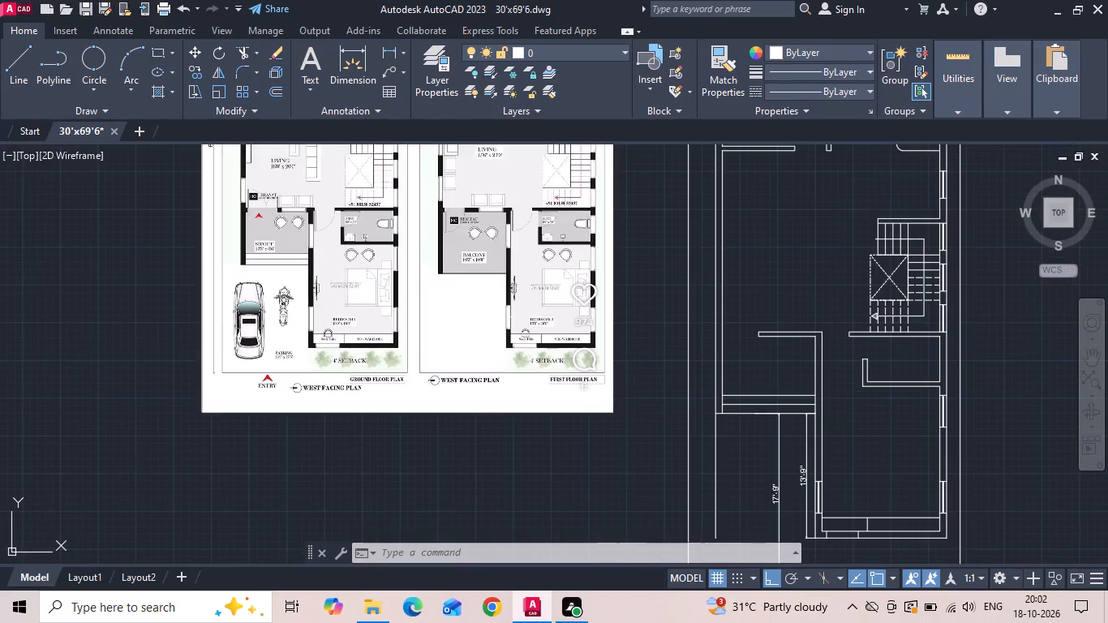
{"action": "scroll", "coordinate": [271, 213], "scroll_direction": "up", "scroll_amount": 3}
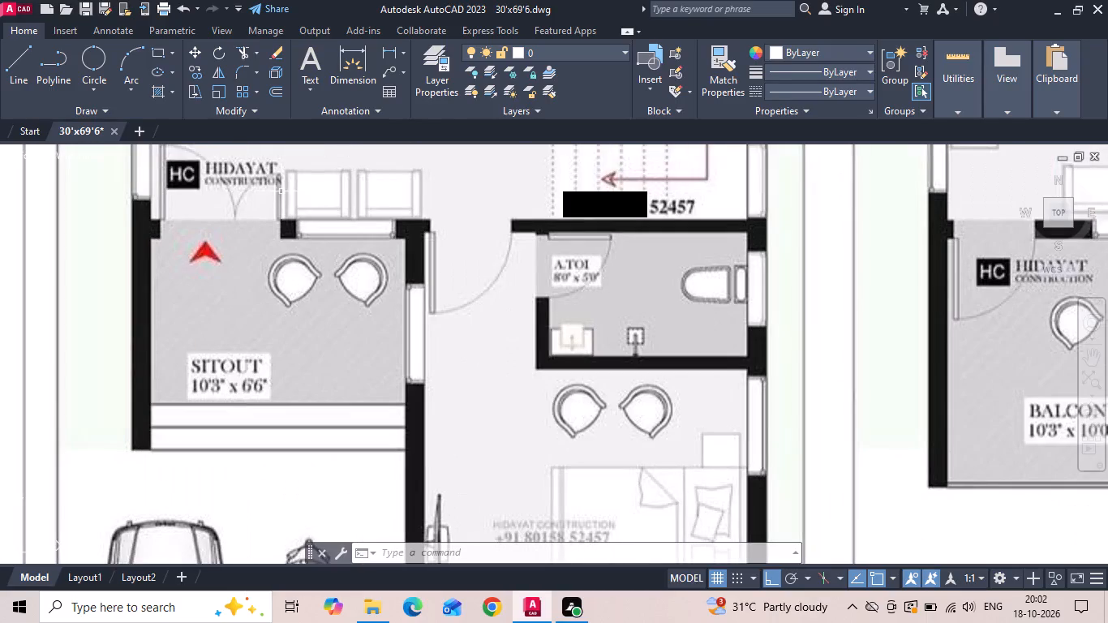
{"action": "scroll", "coordinate": [274, 186], "scroll_direction": "down", "scroll_amount": 2}
{"action": "middle_click_drag", "start_coordinate": [878, 307], "coordinate": [608, 299]}
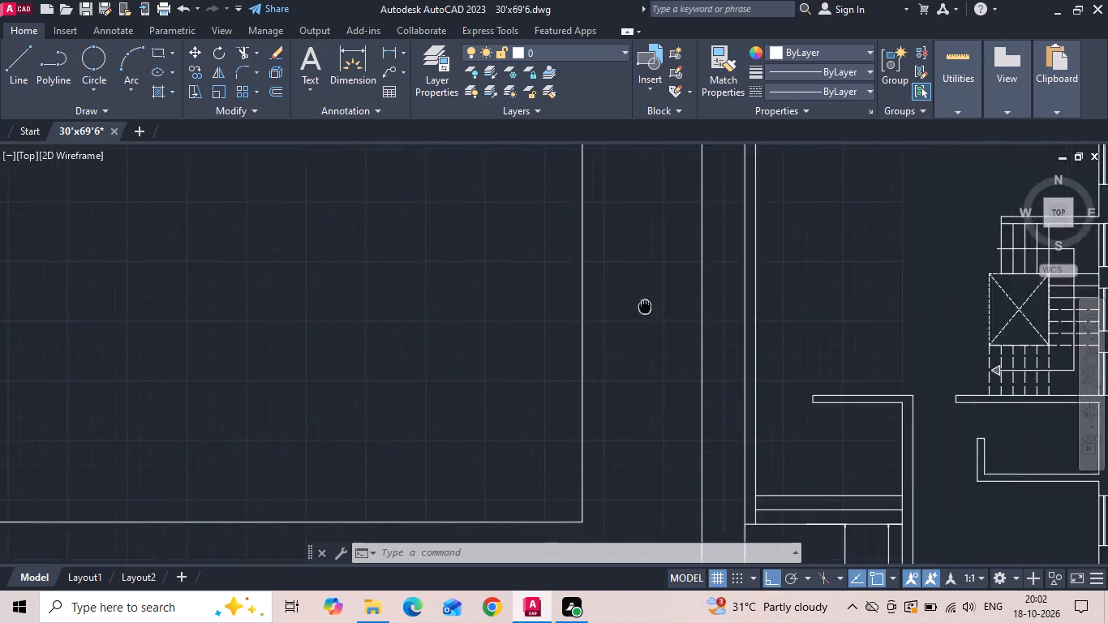
{"action": "middle_click_drag", "start_coordinate": [608, 299], "coordinate": [569, 299]}
{"action": "scroll", "coordinate": [838, 435], "scroll_direction": "up", "scroll_amount": 1}
Move the lower face of the sitout's upper wall and the three step lines below it down by 3".
{"action": "left_click", "coordinate": [762, 371]}
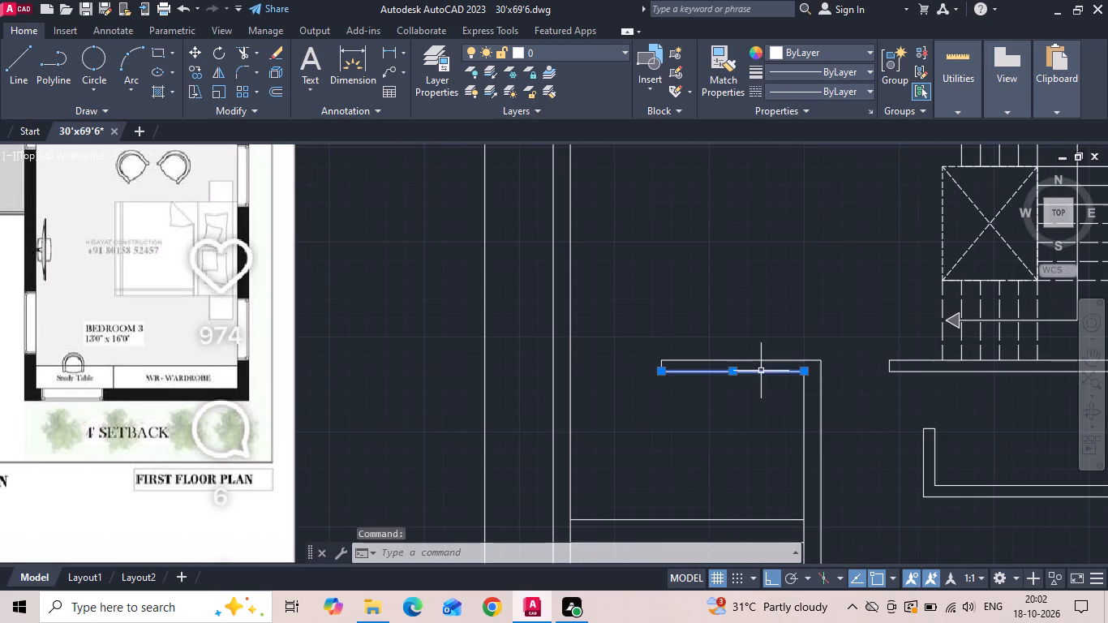
{"action": "middle_click_drag", "start_coordinate": [725, 432], "coordinate": [713, 281]}
{"action": "scroll", "coordinate": [753, 429], "scroll_direction": "down", "scroll_amount": 1}
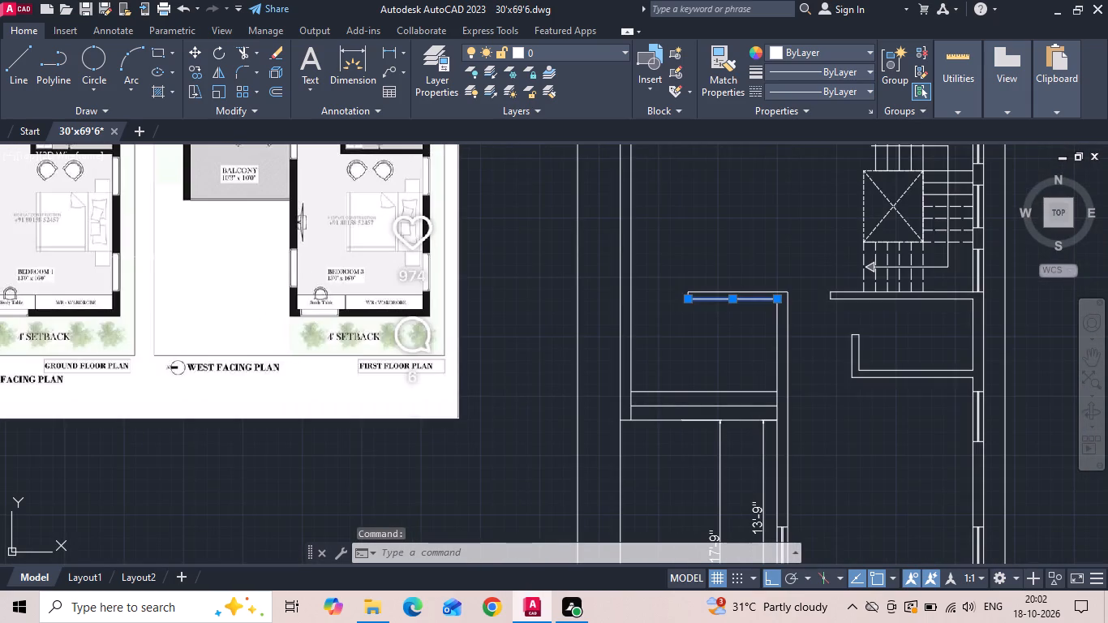
{"action": "middle_click_drag", "start_coordinate": [156, 273], "coordinate": [276, 364]}
{"action": "scroll", "coordinate": [147, 193], "scroll_direction": "down", "scroll_amount": 2}
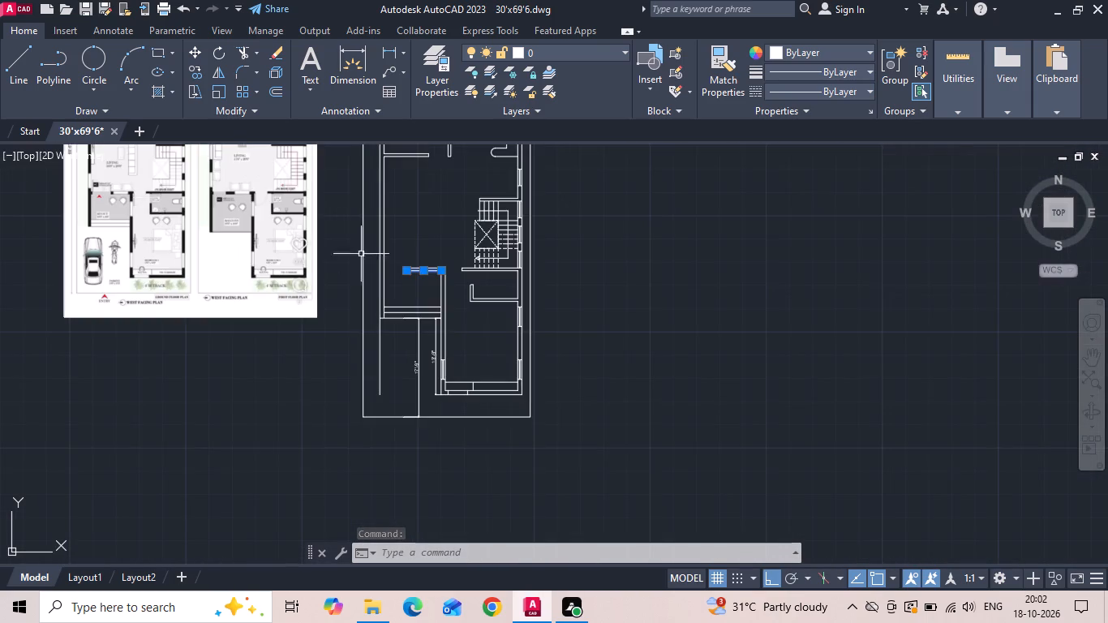
{"action": "scroll", "coordinate": [411, 303], "scroll_direction": "up", "scroll_amount": 2}
{"action": "left_click_drag", "start_coordinate": [397, 303], "coordinate": [362, 367]}
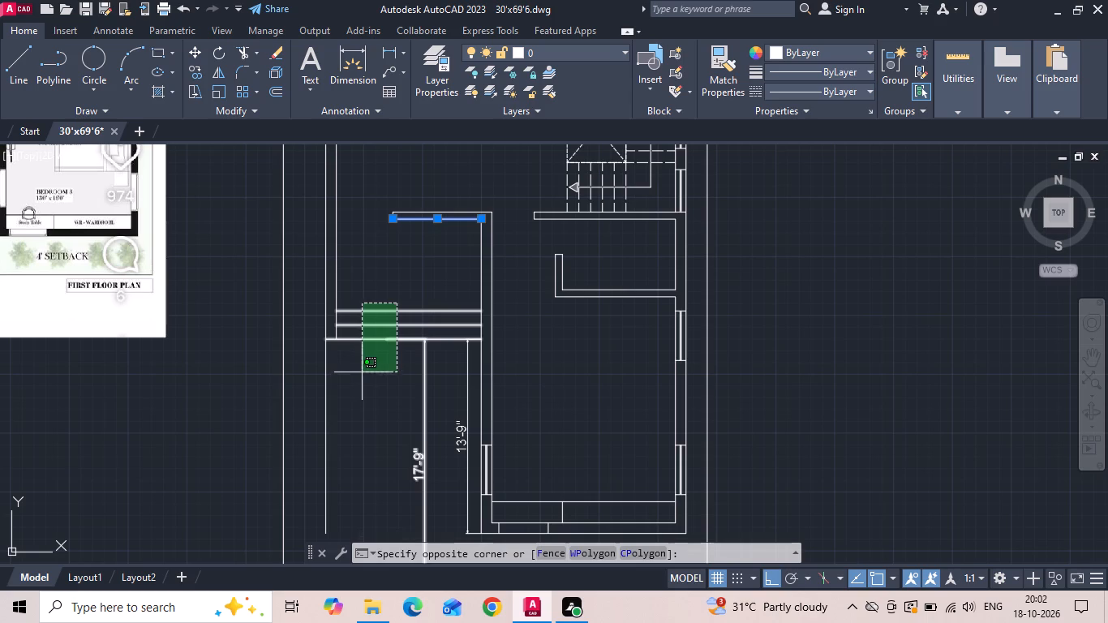
{"action": "left_click", "coordinate": [367, 370]}
{"action": "right_click", "coordinate": [367, 370]}
{"action": "left_click", "coordinate": [416, 319]}
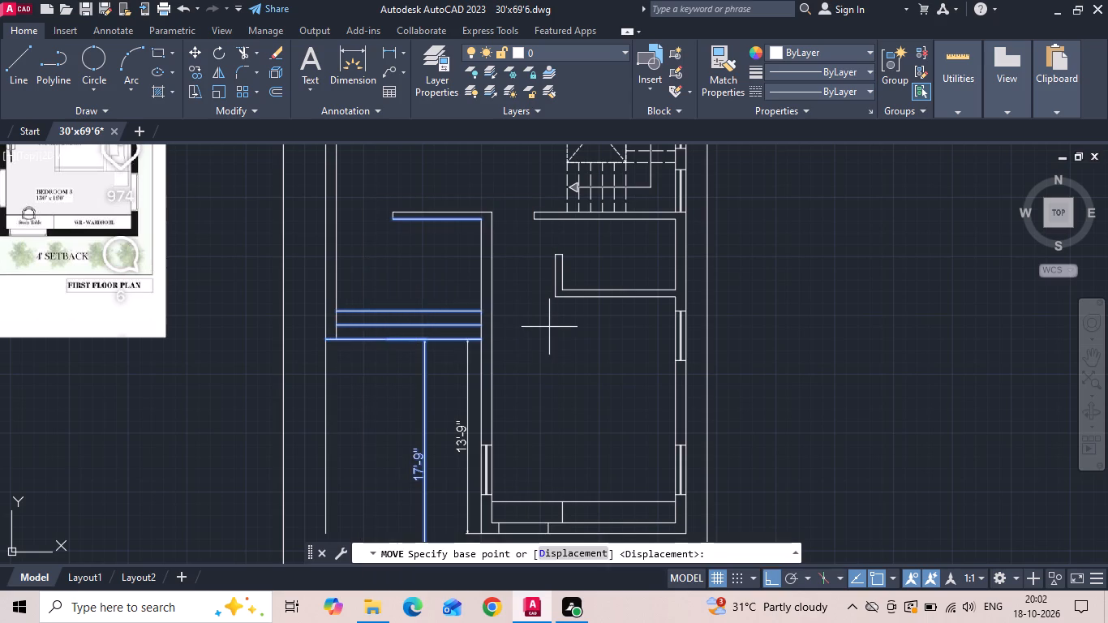
{"action": "left_click_drag", "start_coordinate": [576, 327], "coordinate": [576, 346]}
{"action": "type", "text": "3"}
{"action": "key", "text": "space"}
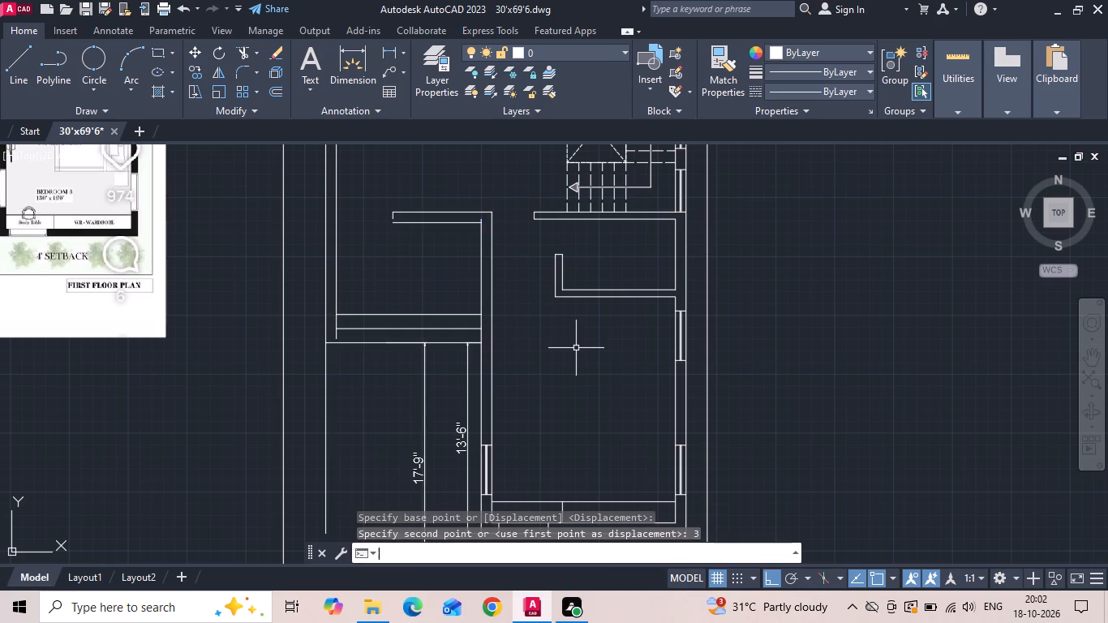
Extend the sitout upper wall's end line to the moved face, and fillet that face with the side wall's inner line.
{"action": "key", "text": "e"}
{"action": "key", "text": "x"}
{"action": "key", "text": "space"}
{"action": "scroll", "coordinate": [395, 219], "scroll_direction": "up", "scroll_amount": 2}
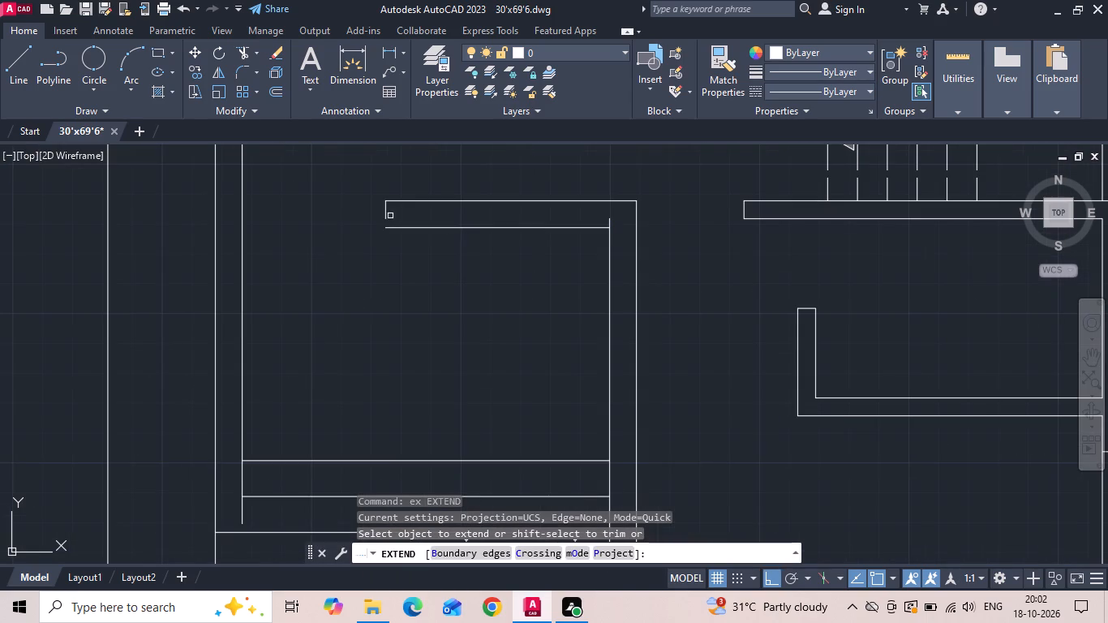
{"action": "left_click", "coordinate": [384, 215]}
{"action": "key", "text": "Escape"}
{"action": "key", "text": "f"}
{"action": "key", "text": "space"}
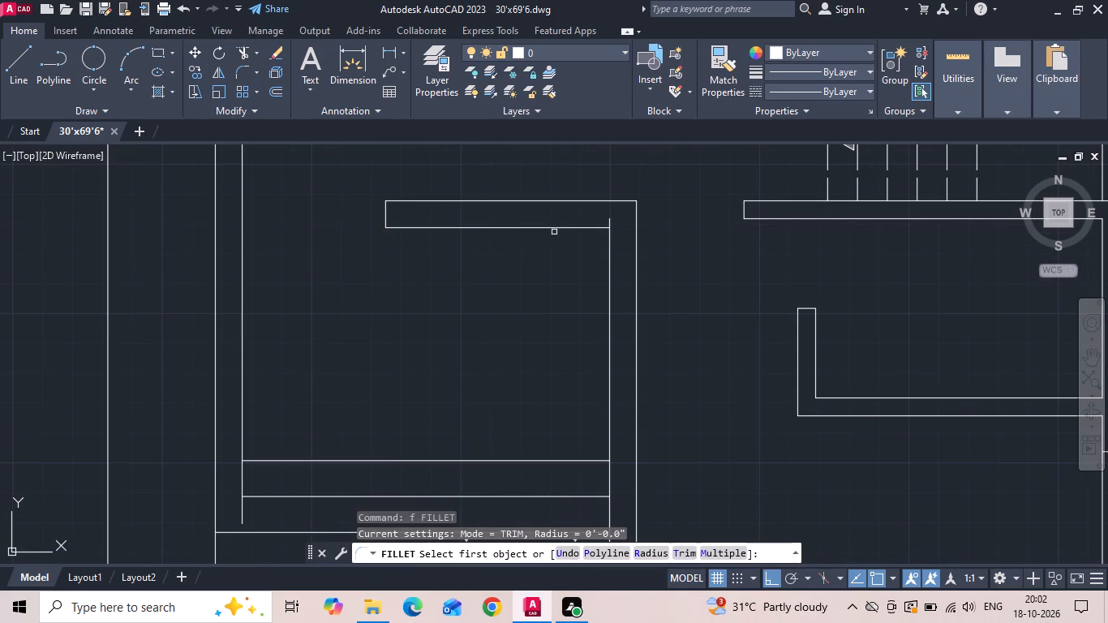
{"action": "left_click", "coordinate": [562, 226]}
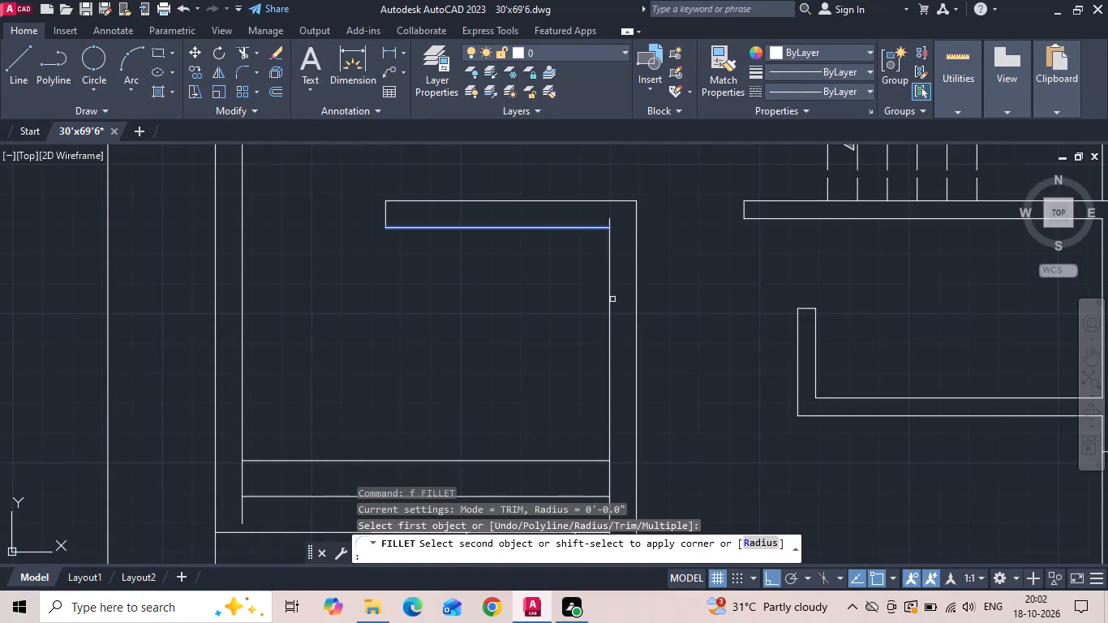
{"action": "left_click", "coordinate": [608, 307]}
{"action": "key", "text": "Escape"}
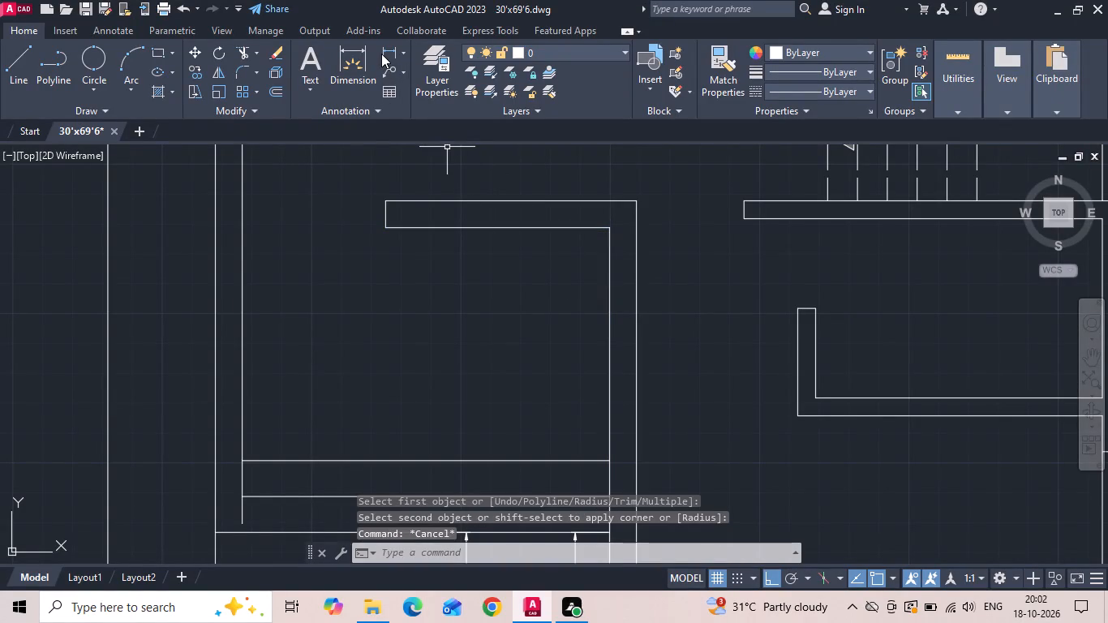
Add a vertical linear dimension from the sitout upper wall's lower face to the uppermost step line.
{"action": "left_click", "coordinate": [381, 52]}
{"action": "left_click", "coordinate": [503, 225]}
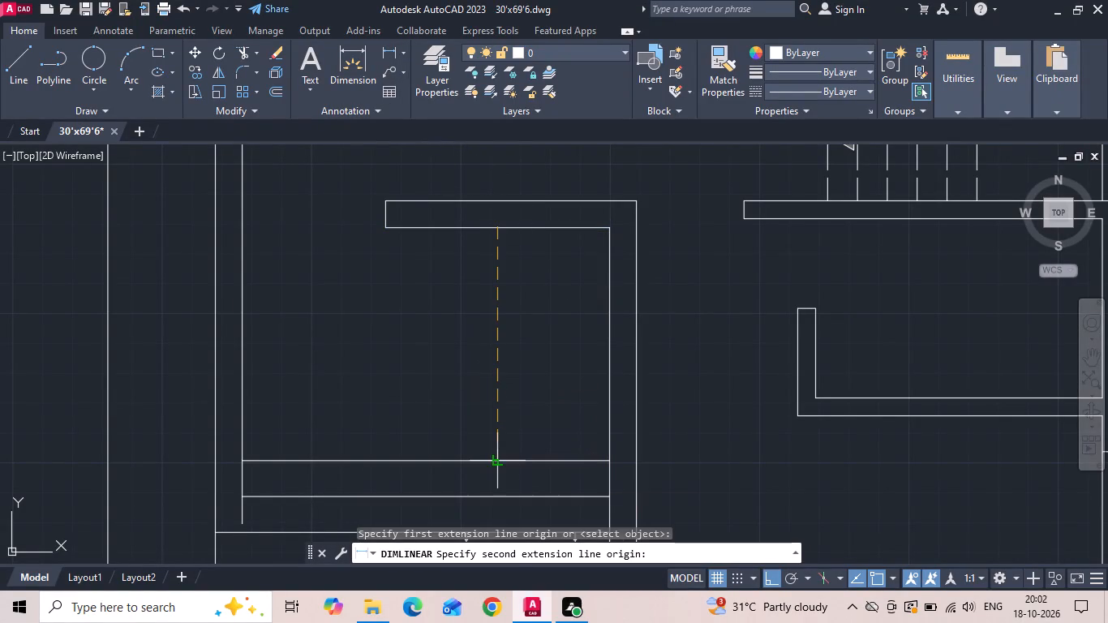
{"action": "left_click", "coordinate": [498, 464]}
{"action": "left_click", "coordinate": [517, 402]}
Stretch the lower end of the long vertical parking dimension onto the plot's bottom boundary line.
{"action": "scroll", "coordinate": [483, 240], "scroll_direction": "down", "scroll_amount": 2}
{"action": "middle_click_drag", "start_coordinate": [487, 385], "coordinate": [483, 308]}
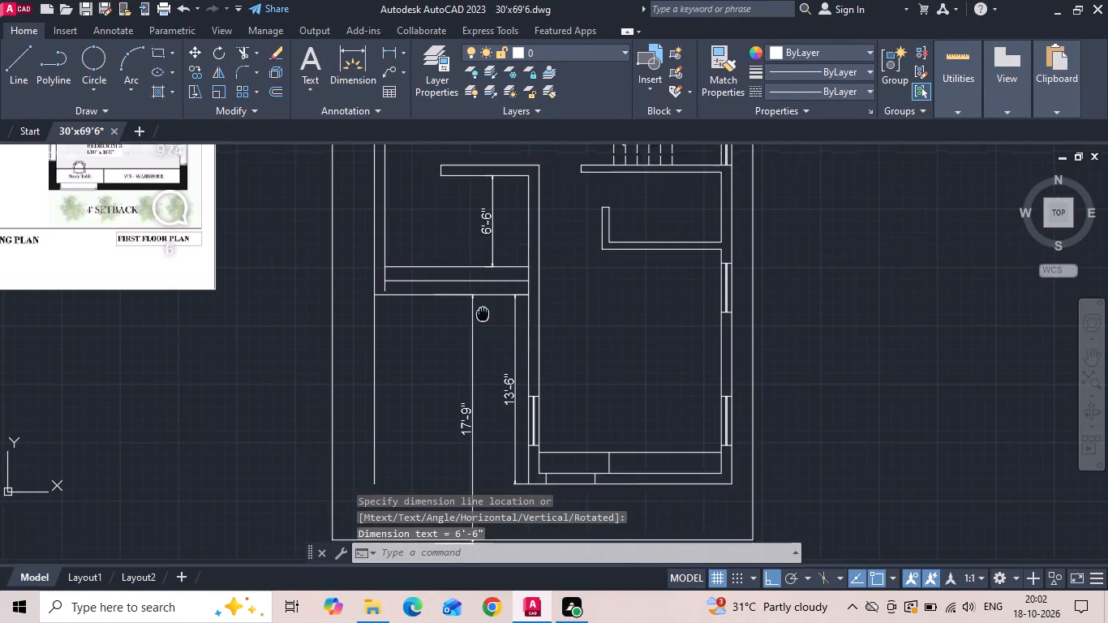
{"action": "middle_click_drag", "start_coordinate": [483, 308], "coordinate": [483, 297]}
{"action": "scroll", "coordinate": [483, 290], "scroll_direction": "down", "scroll_amount": 1}
{"action": "scroll", "coordinate": [467, 416], "scroll_direction": "up", "scroll_amount": 2}
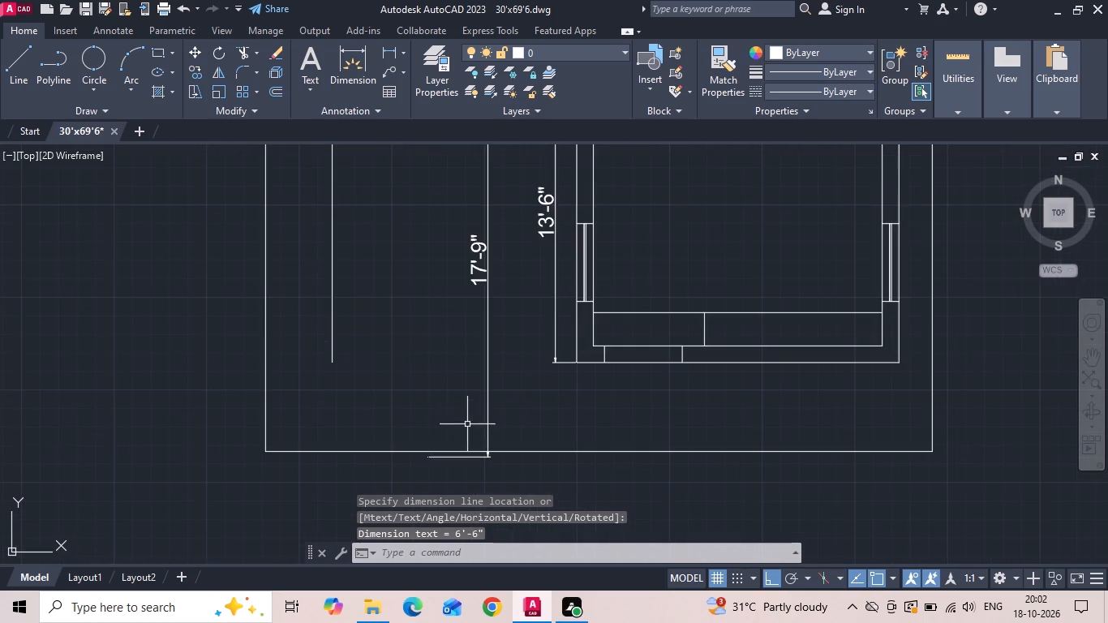
{"action": "scroll", "coordinate": [447, 460], "scroll_direction": "up", "scroll_amount": 2}
{"action": "left_click", "coordinate": [443, 456]}
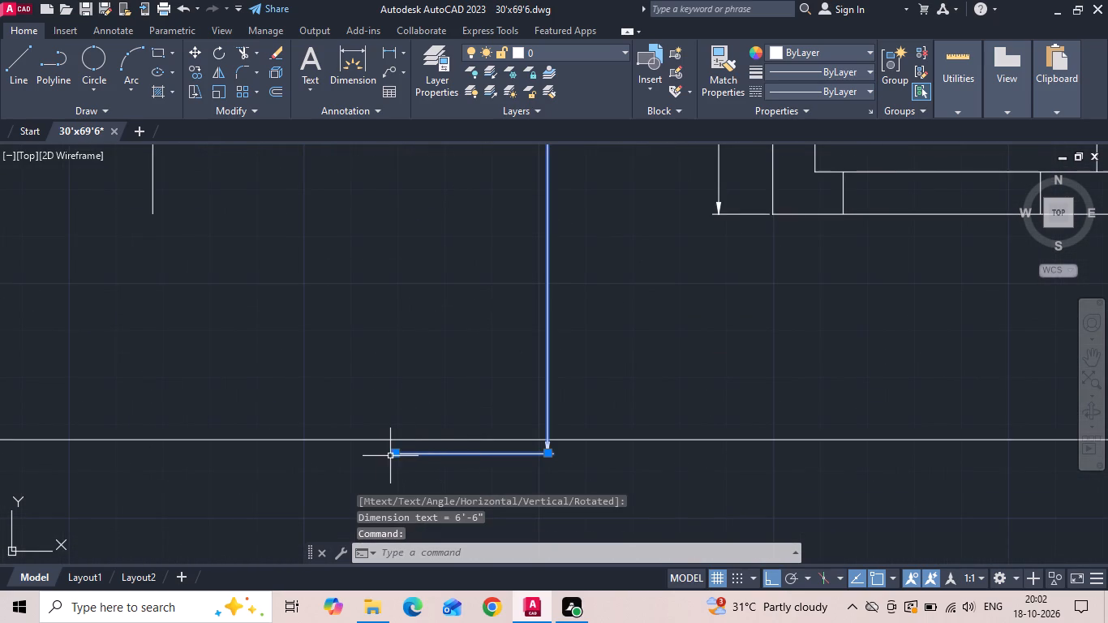
{"action": "left_click", "coordinate": [397, 456]}
{"action": "left_click", "coordinate": [397, 441]}
{"action": "scroll", "coordinate": [414, 447], "scroll_direction": "down", "scroll_amount": 3}
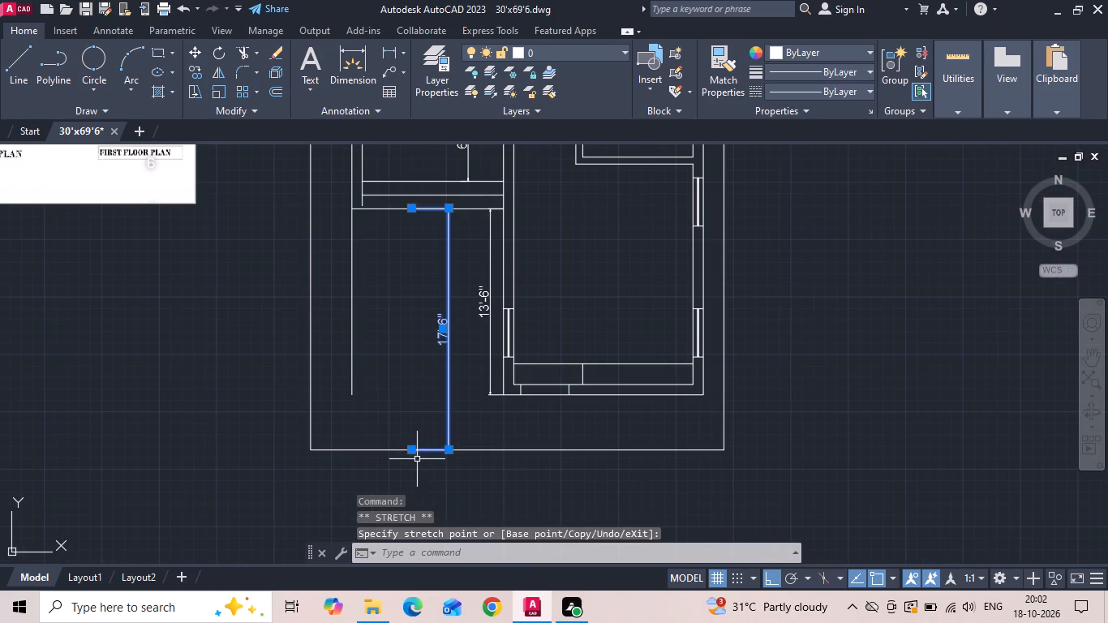
{"action": "key", "text": "Escape"}
Extend the inner line of the sitout's outer side wall down to the lowest step line.
{"action": "scroll", "coordinate": [588, 436], "scroll_direction": "down", "scroll_amount": 1}
{"action": "middle_click_drag", "start_coordinate": [71, 206], "coordinate": [156, 221]}
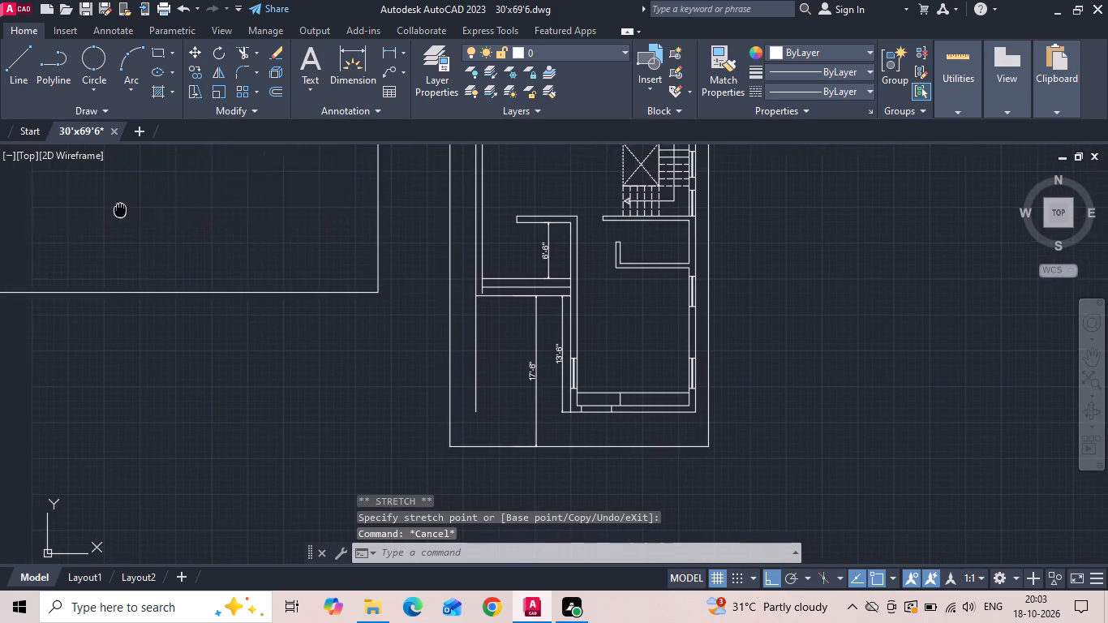
{"action": "middle_click_drag", "start_coordinate": [156, 221], "coordinate": [268, 283]}
{"action": "scroll", "coordinate": [221, 268], "scroll_direction": "up", "scroll_amount": 2}
{"action": "scroll", "coordinate": [215, 316], "scroll_direction": "down", "scroll_amount": 2}
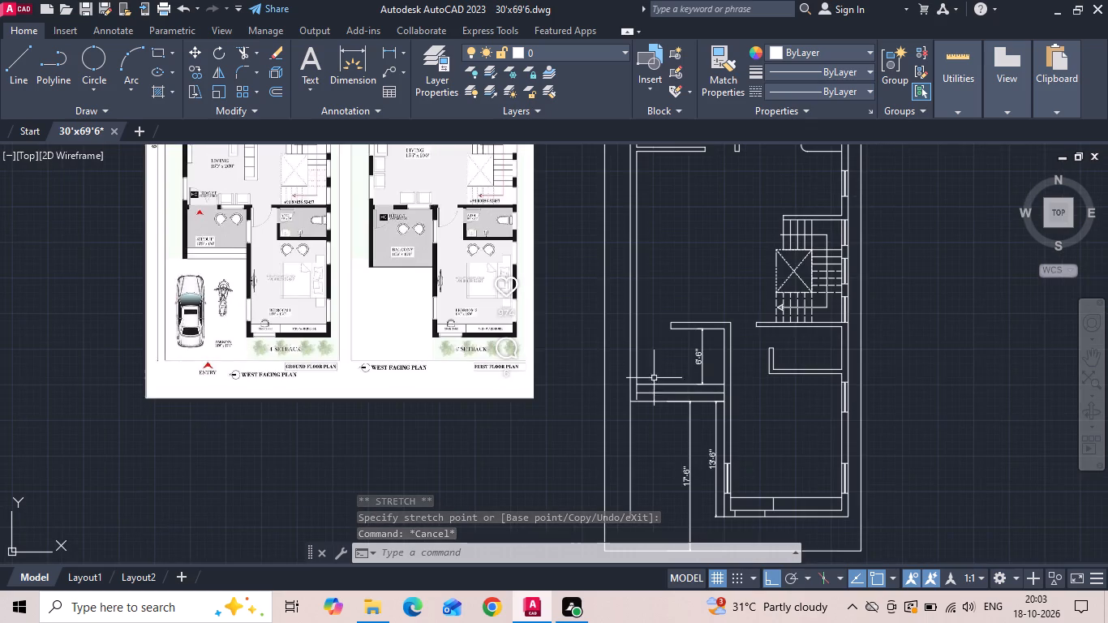
{"action": "scroll", "coordinate": [695, 407], "scroll_direction": "up", "scroll_amount": 2}
{"action": "key", "text": "e"}
{"action": "key", "text": "x"}
{"action": "key", "text": "space"}
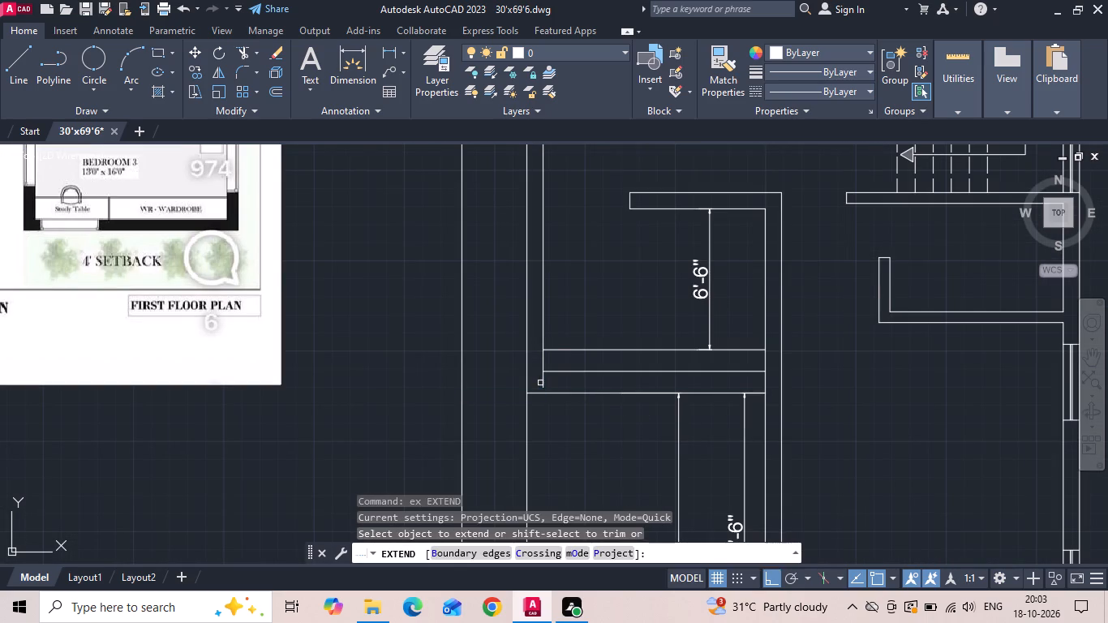
{"action": "left_click", "coordinate": [540, 383]}
{"action": "left_click", "coordinate": [563, 380]}
{"action": "key", "text": "Escape"}
Copy the inner face line of the bedroom's bottom wall downward by 4" and 5" as window glazing lines.
{"action": "scroll", "coordinate": [479, 336], "scroll_direction": "down", "scroll_amount": 1}
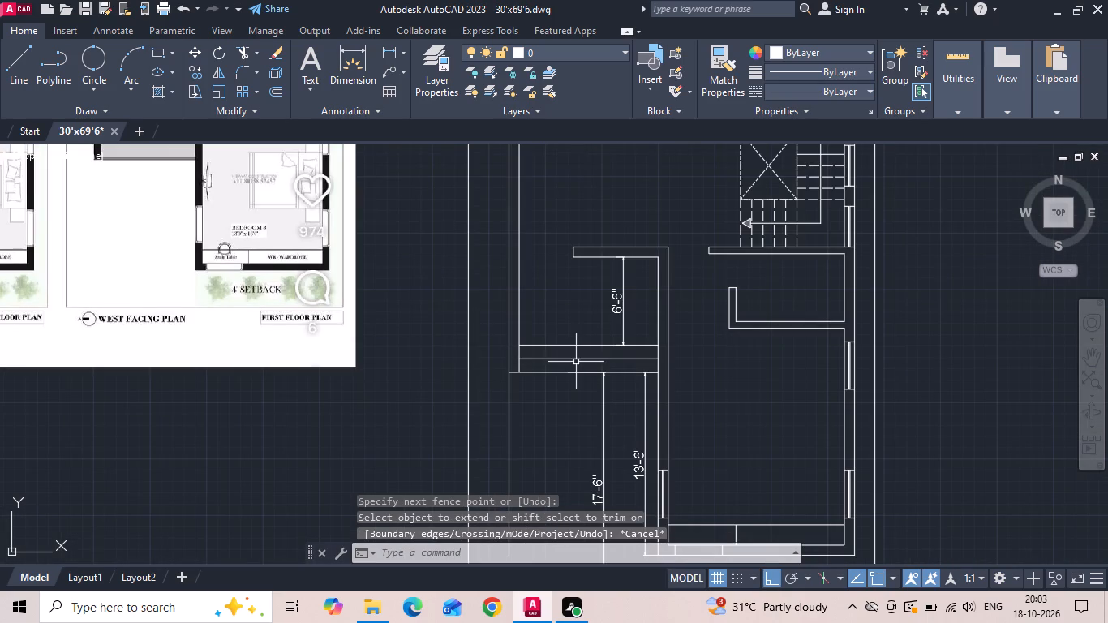
{"action": "middle_click_drag", "start_coordinate": [642, 414], "coordinate": [625, 346]}
{"action": "scroll", "coordinate": [706, 519], "scroll_direction": "up", "scroll_amount": 3}
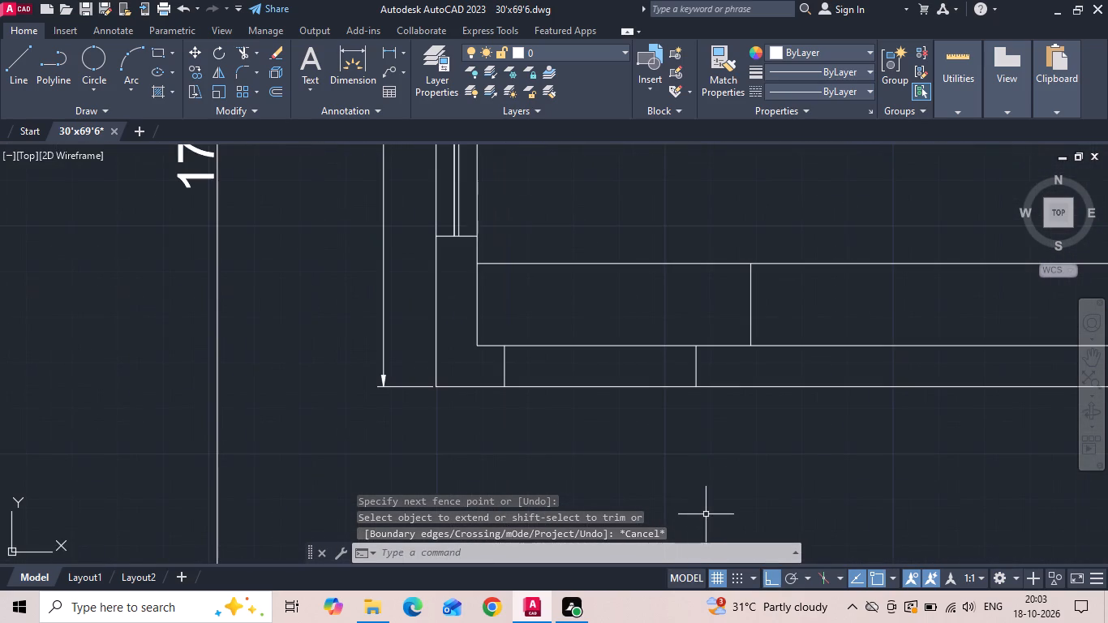
{"action": "left_click", "coordinate": [617, 363]}
{"action": "left_click", "coordinate": [603, 319]}
{"action": "right_click", "coordinate": [603, 319]}
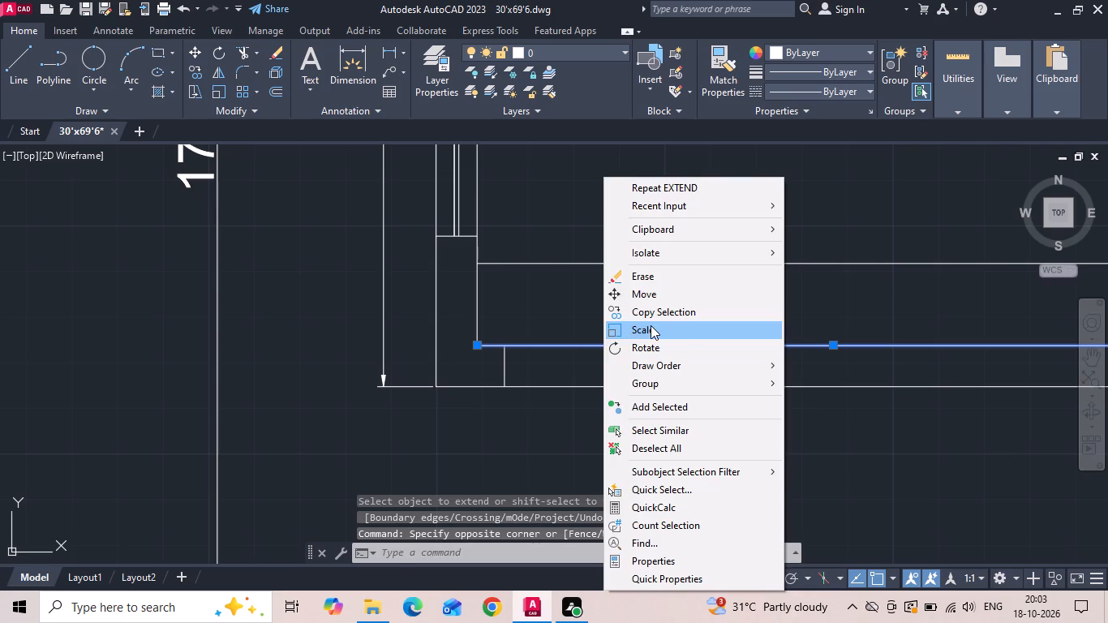
{"action": "left_click", "coordinate": [651, 320]}
{"action": "scroll", "coordinate": [640, 323], "scroll_direction": "up", "scroll_amount": 1}
{"action": "left_click_drag", "start_coordinate": [640, 323], "coordinate": [633, 350]}
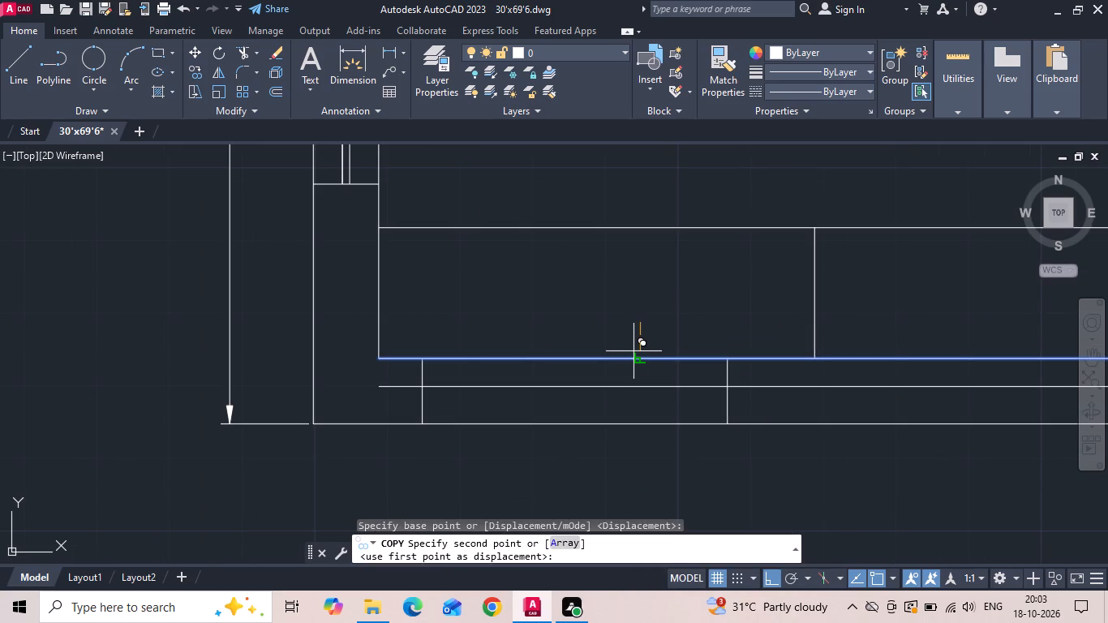
{"action": "type", "text": "4 5"}
{"action": "key", "text": "space"}
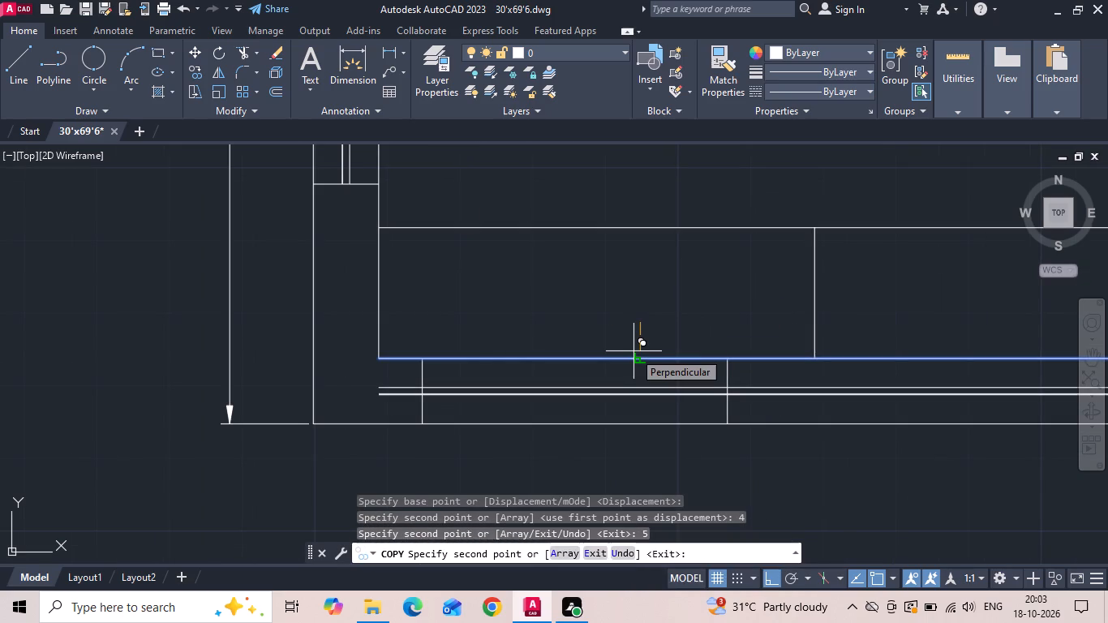
{"action": "key", "text": "Escape"}
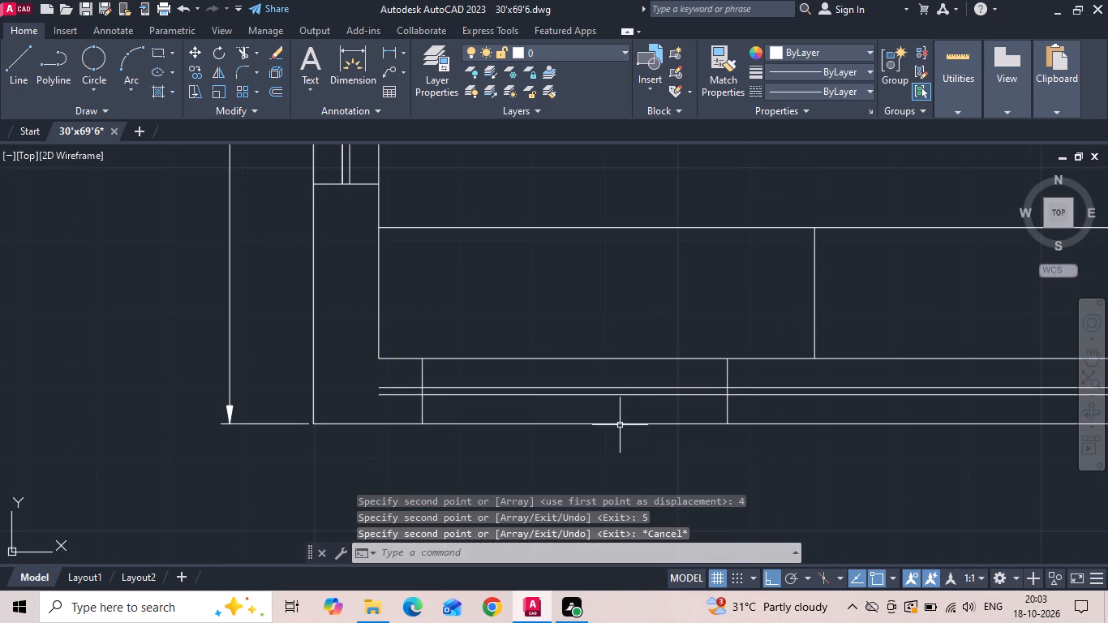
Trim both glazing lines beyond the two jambs of the window behind the study table.
{"action": "key", "text": "t"}
{"action": "key", "text": "r"}
{"action": "key", "text": "space"}
{"action": "left_click_drag", "start_coordinate": [393, 372], "coordinate": [396, 390]}
{"action": "left_click", "coordinate": [400, 401]}
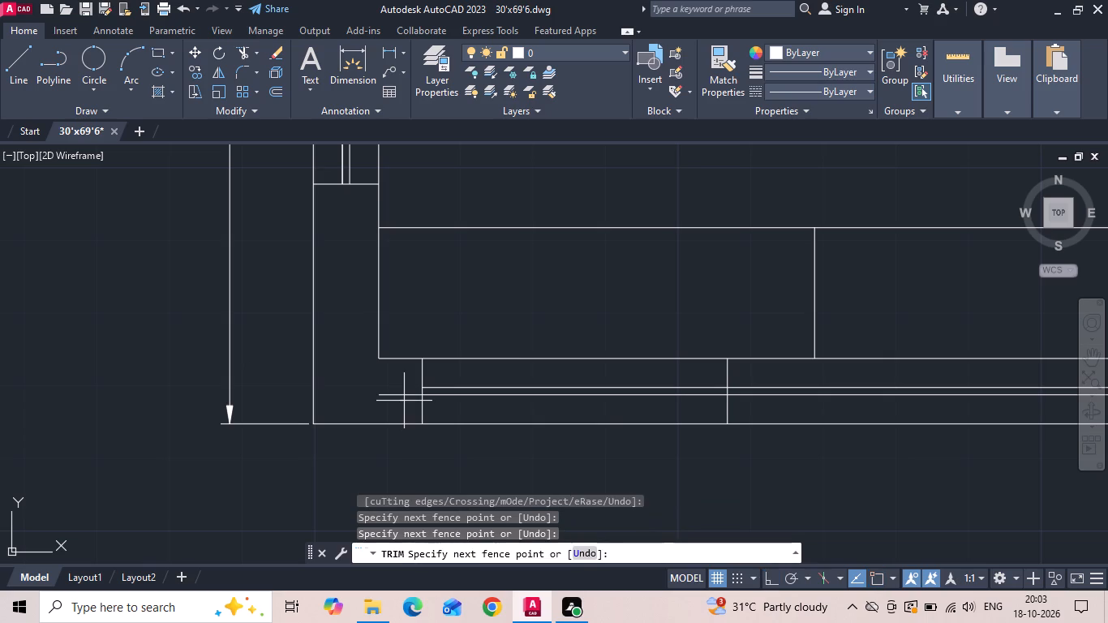
{"action": "left_click", "coordinate": [404, 401]}
{"action": "left_click_drag", "start_coordinate": [397, 382], "coordinate": [398, 405]}
{"action": "left_click", "coordinate": [398, 409]}
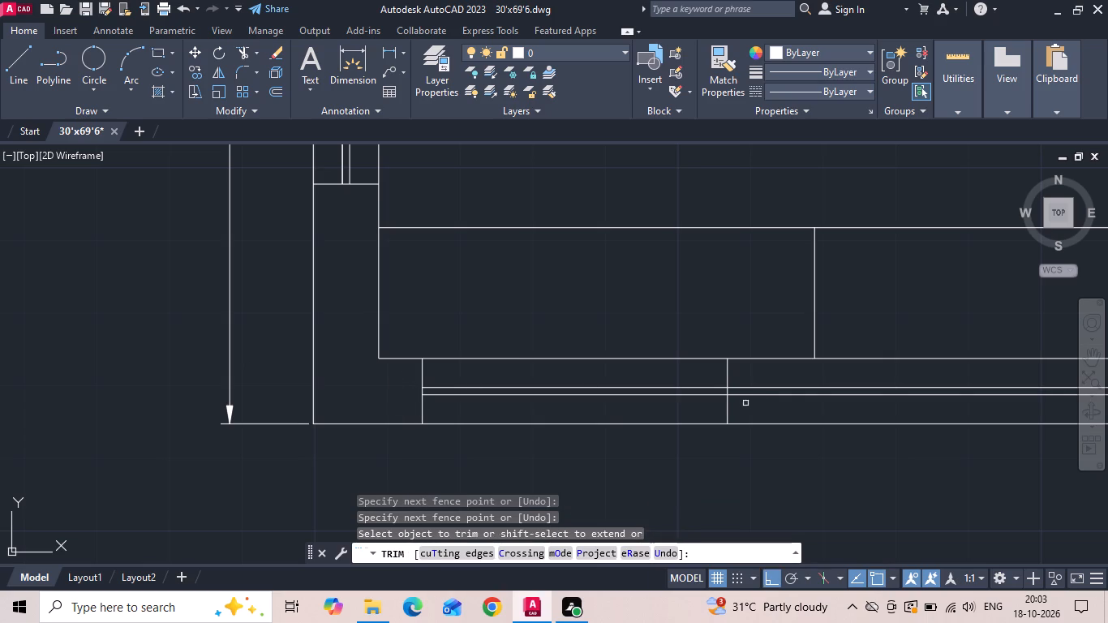
{"action": "left_click", "coordinate": [765, 406]}
{"action": "left_click", "coordinate": [756, 380]}
{"action": "key", "text": "Escape"}
Copy the finished window from the bedroom's lower inner corner to the upper corner at the sitout upper wall's free end.
{"action": "left_click", "coordinate": [403, 342]}
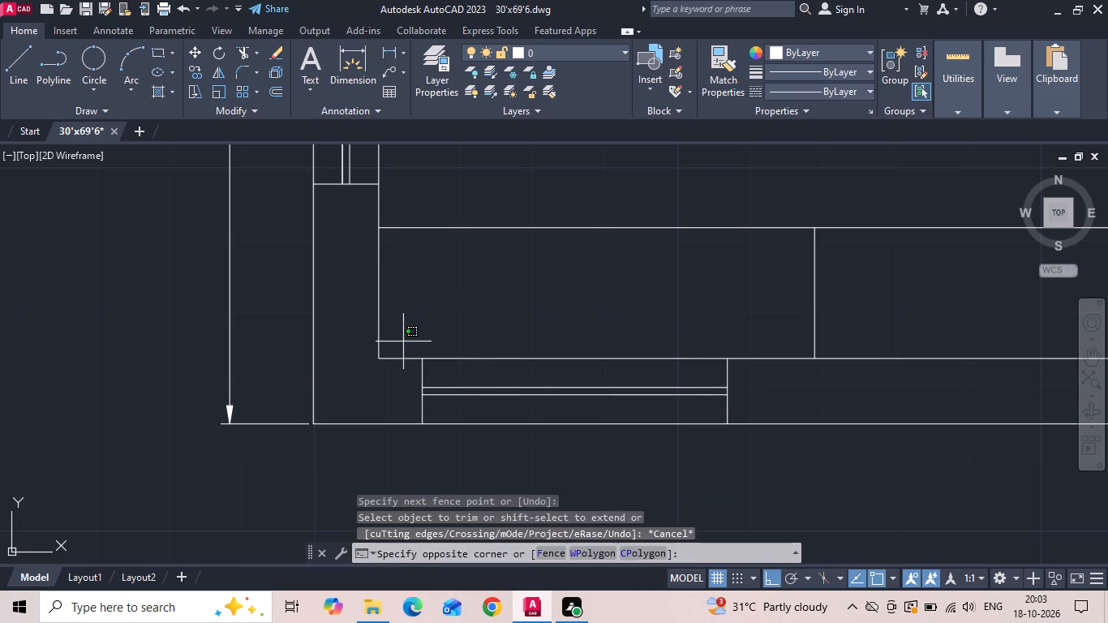
{"action": "left_click", "coordinate": [741, 455]}
{"action": "right_click", "coordinate": [628, 290]}
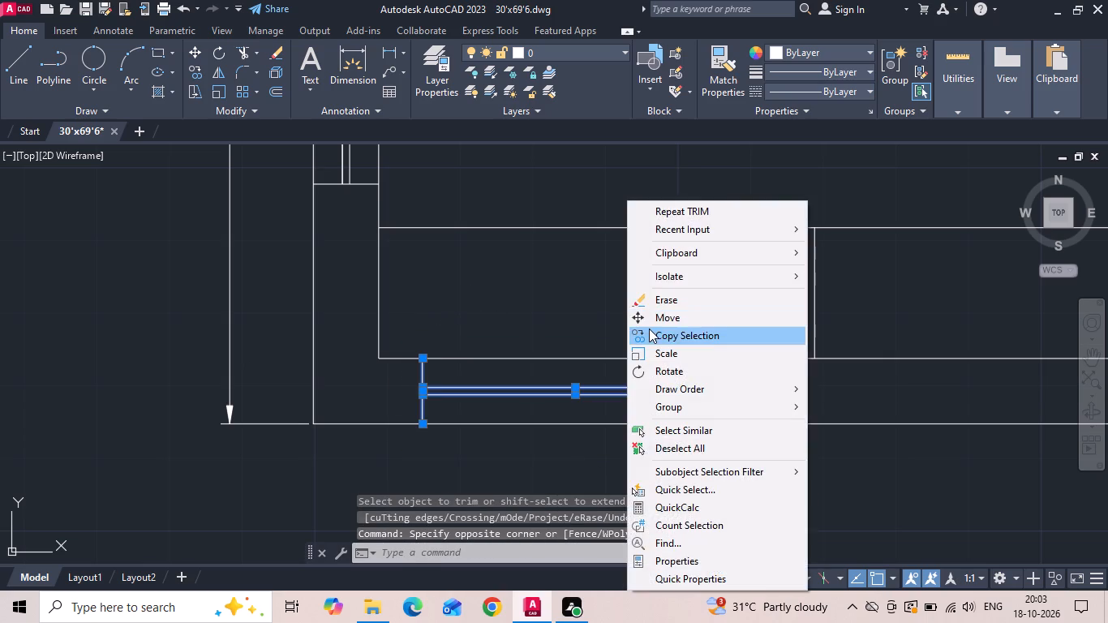
{"action": "left_click", "coordinate": [649, 329]}
{"action": "left_click", "coordinate": [376, 359]}
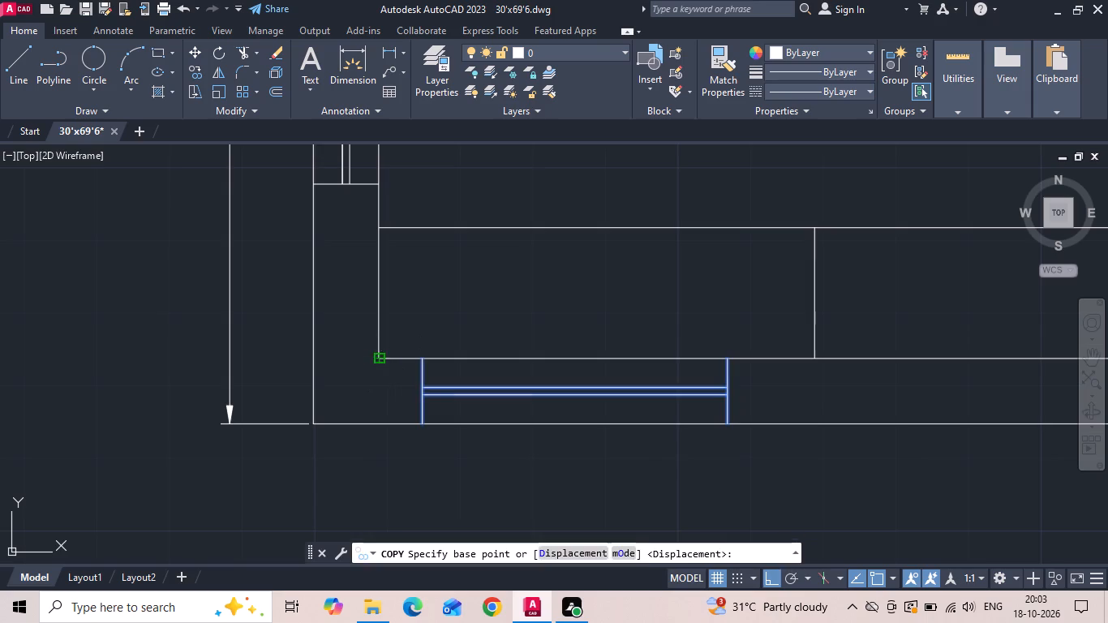
{"action": "scroll", "coordinate": [589, 400], "scroll_direction": "down", "scroll_amount": 4}
{"action": "middle_click_drag", "start_coordinate": [515, 197], "coordinate": [513, 402]}
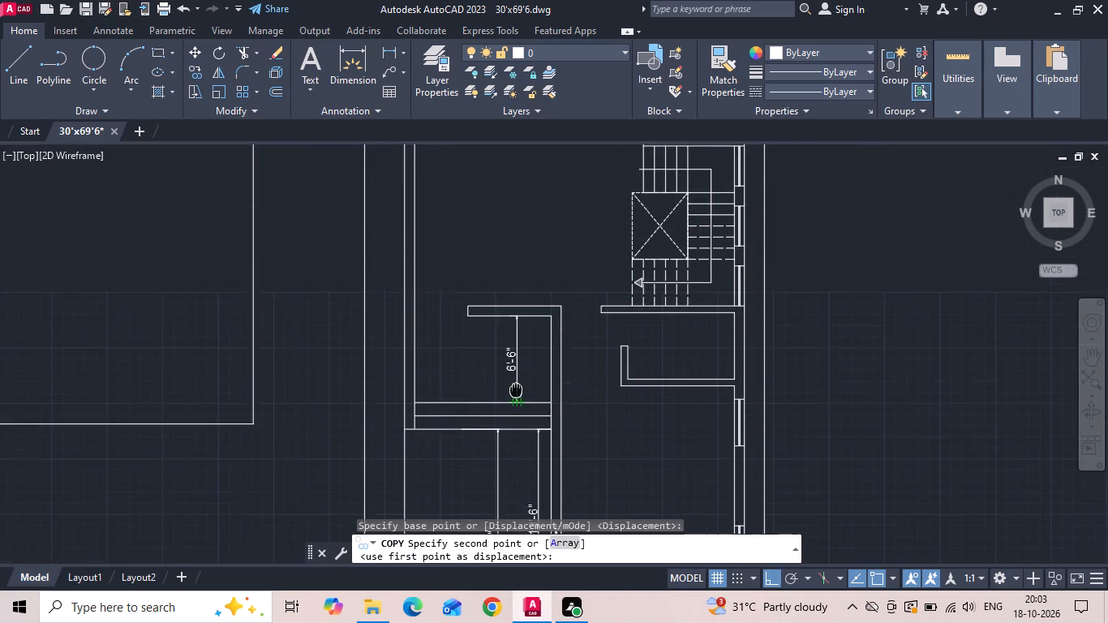
{"action": "middle_click_drag", "start_coordinate": [513, 402], "coordinate": [513, 404]}
{"action": "scroll", "coordinate": [502, 336], "scroll_direction": "up", "scroll_amount": 2}
{"action": "left_click", "coordinate": [400, 294]}
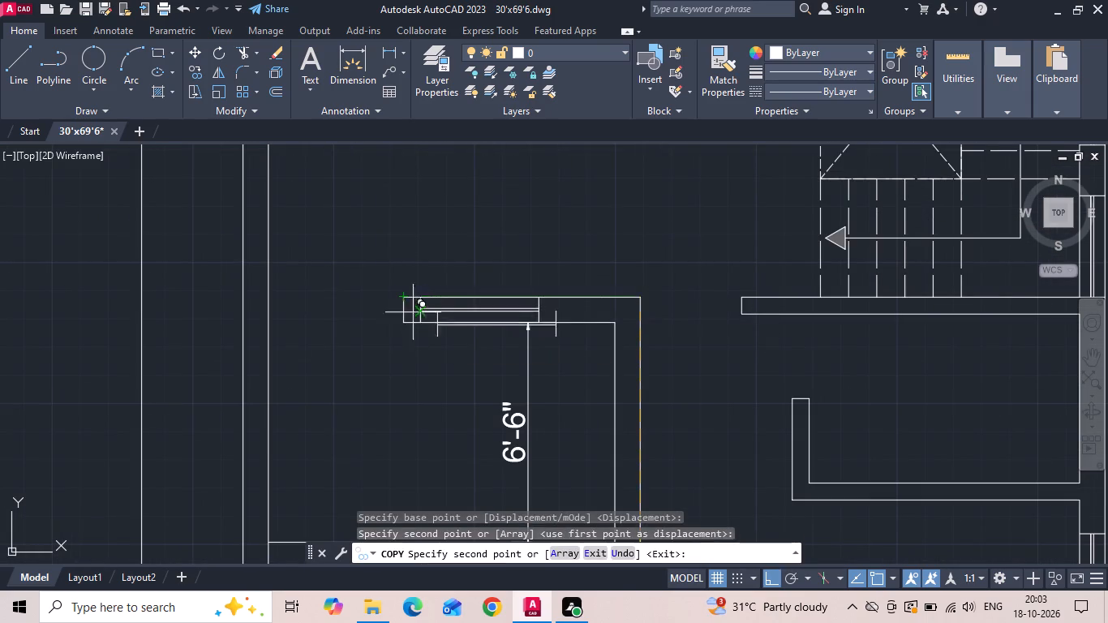
{"action": "scroll", "coordinate": [470, 322], "scroll_direction": "up", "scroll_amount": 2}
{"action": "key", "text": "Escape"}
{"action": "scroll", "coordinate": [467, 322], "scroll_direction": "down", "scroll_amount": 1}
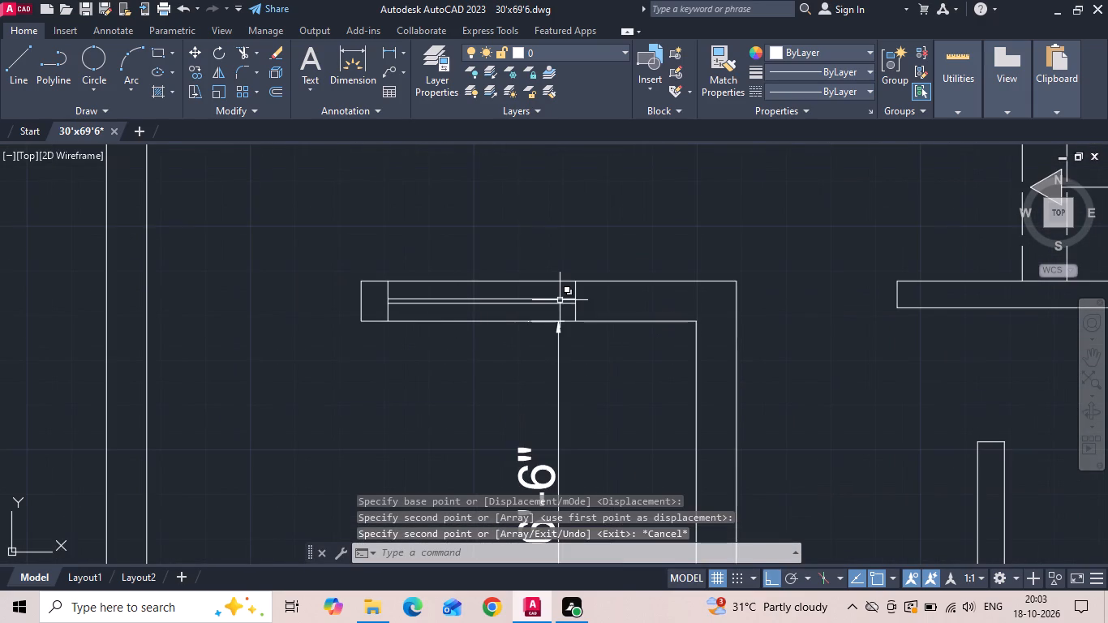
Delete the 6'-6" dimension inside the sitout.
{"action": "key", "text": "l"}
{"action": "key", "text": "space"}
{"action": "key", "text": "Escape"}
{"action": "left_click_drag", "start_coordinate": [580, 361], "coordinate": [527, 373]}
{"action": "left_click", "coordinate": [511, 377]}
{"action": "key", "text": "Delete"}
Draw a vertical guide line upward through the sitout's upper wall from the midpoint of its lower face.
{"action": "type", "text": "l"}
{"action": "key", "text": "space"}
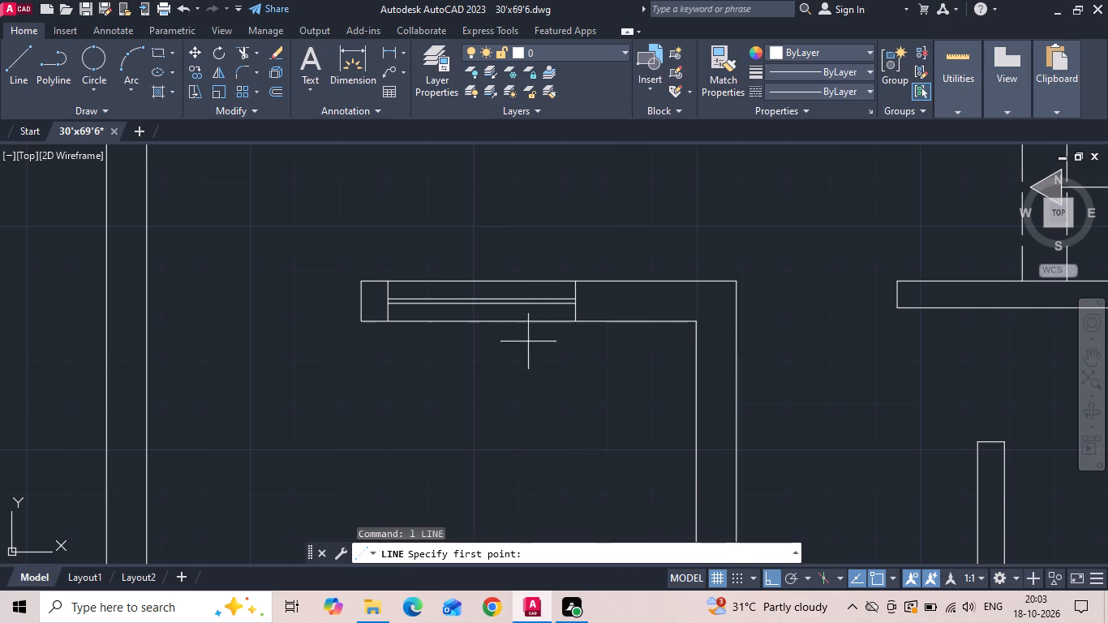
{"action": "left_click", "coordinate": [528, 324]}
{"action": "left_click", "coordinate": [527, 230]}
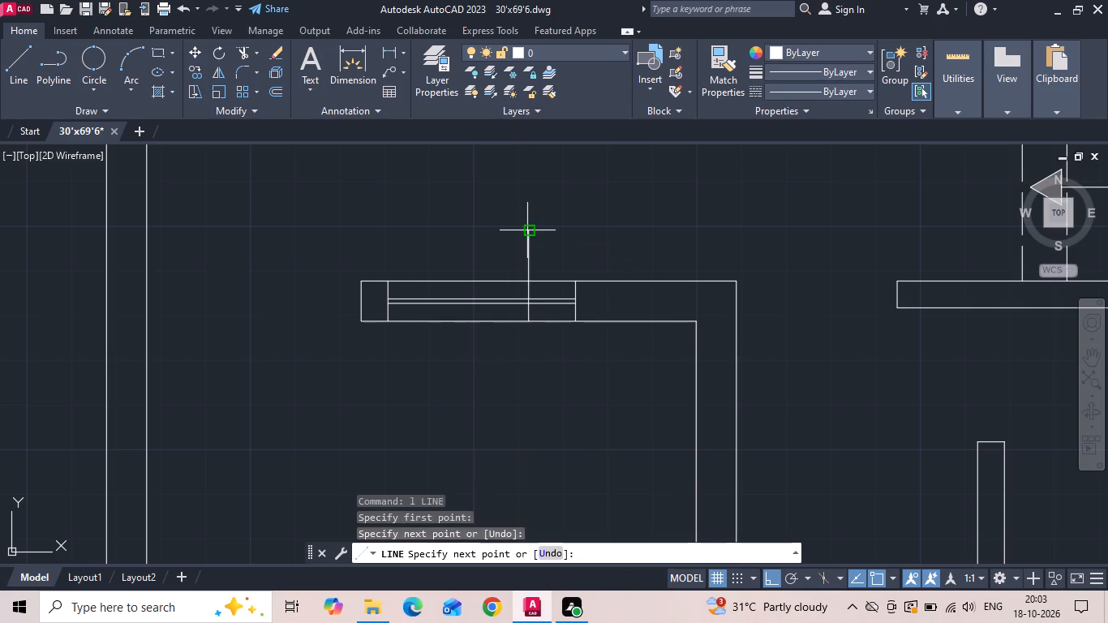
{"action": "key", "text": "Escape"}
Move the window in the sitout's upper wall from its glazing line's midpoint to the vertical guide line, centring it on the wall.
{"action": "scroll", "coordinate": [405, 264], "scroll_direction": "up", "scroll_amount": 1}
{"action": "left_click", "coordinate": [371, 273]}
{"action": "left_click", "coordinate": [733, 405]}
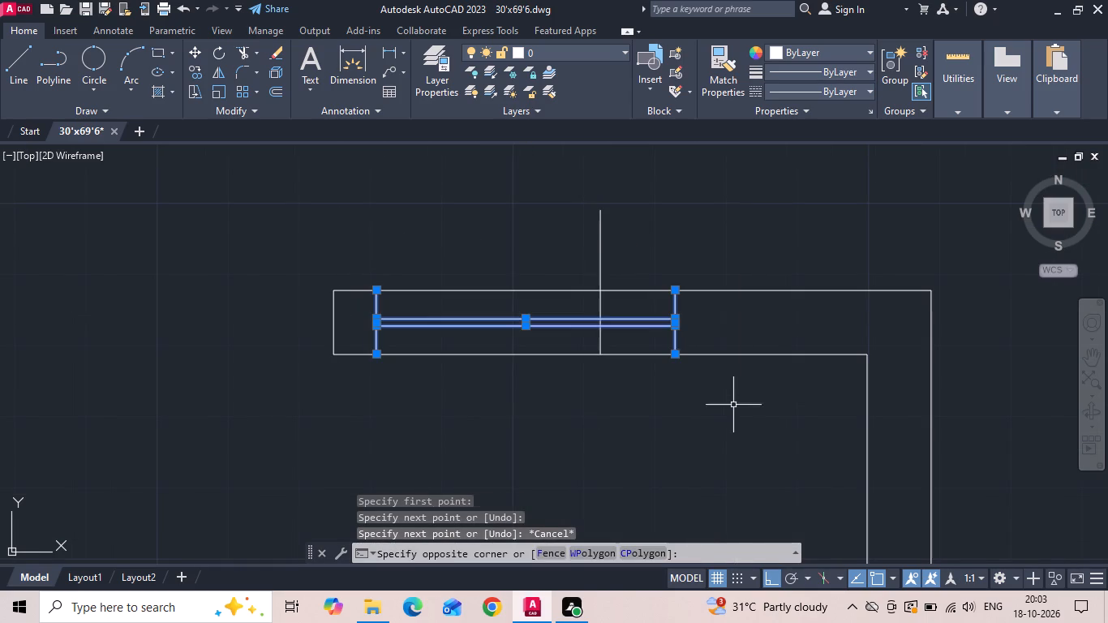
{"action": "right_click", "coordinate": [450, 217]}
{"action": "left_click", "coordinate": [497, 313]}
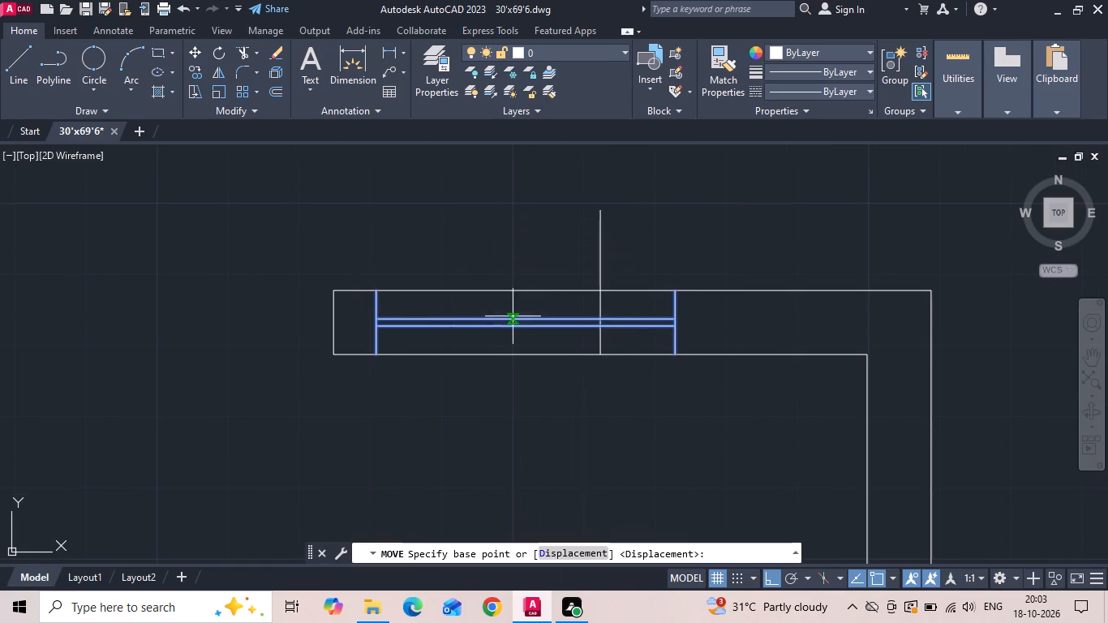
{"action": "scroll", "coordinate": [513, 316], "scroll_direction": "up", "scroll_amount": 1}
{"action": "left_click", "coordinate": [528, 318]}
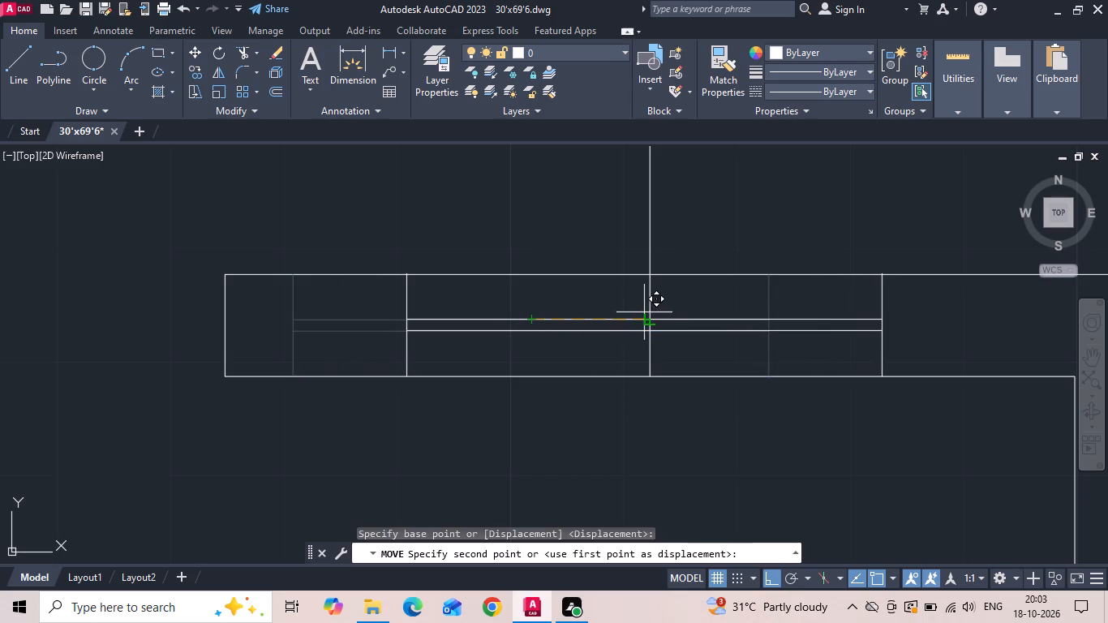
{"action": "left_click", "coordinate": [654, 323]}
Delete the vertical guide line through the sitout's upper wall.
{"action": "left_click_drag", "start_coordinate": [686, 229], "coordinate": [610, 224]}
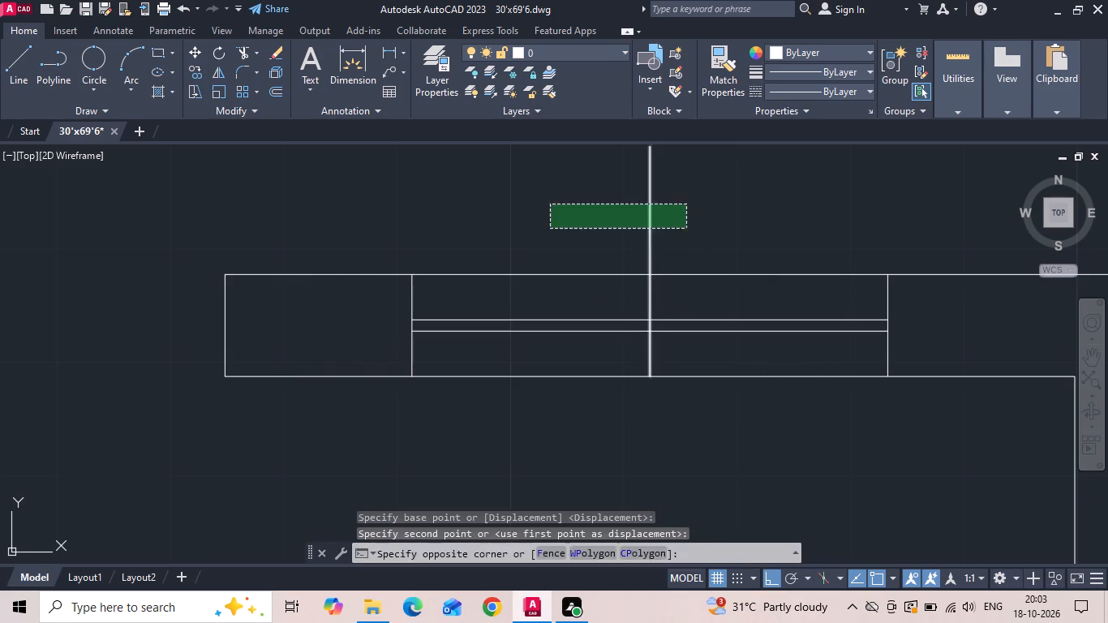
{"action": "left_click", "coordinate": [550, 204]}
{"action": "key", "text": "Delete"}
Examine the reference plan's window positions around the living room, sitout and Bedroom 1 against the redrawn plan.
{"action": "scroll", "coordinate": [536, 261], "scroll_direction": "down", "scroll_amount": 2}
{"action": "scroll", "coordinate": [619, 337], "scroll_direction": "down", "scroll_amount": 3}
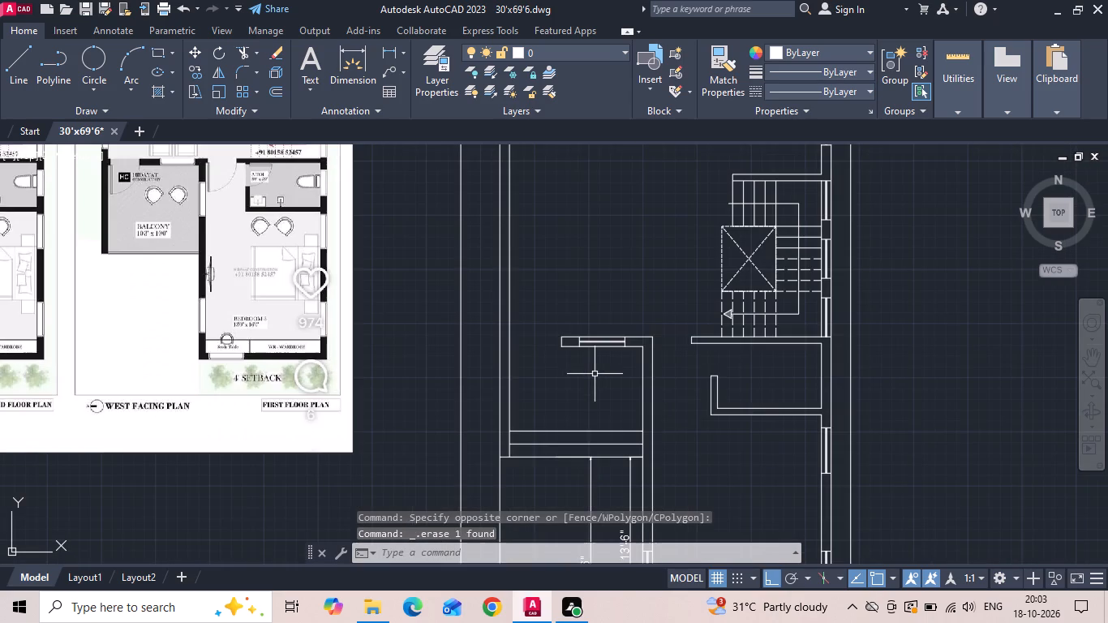
{"action": "middle_click_drag", "start_coordinate": [425, 350], "coordinate": [668, 414]}
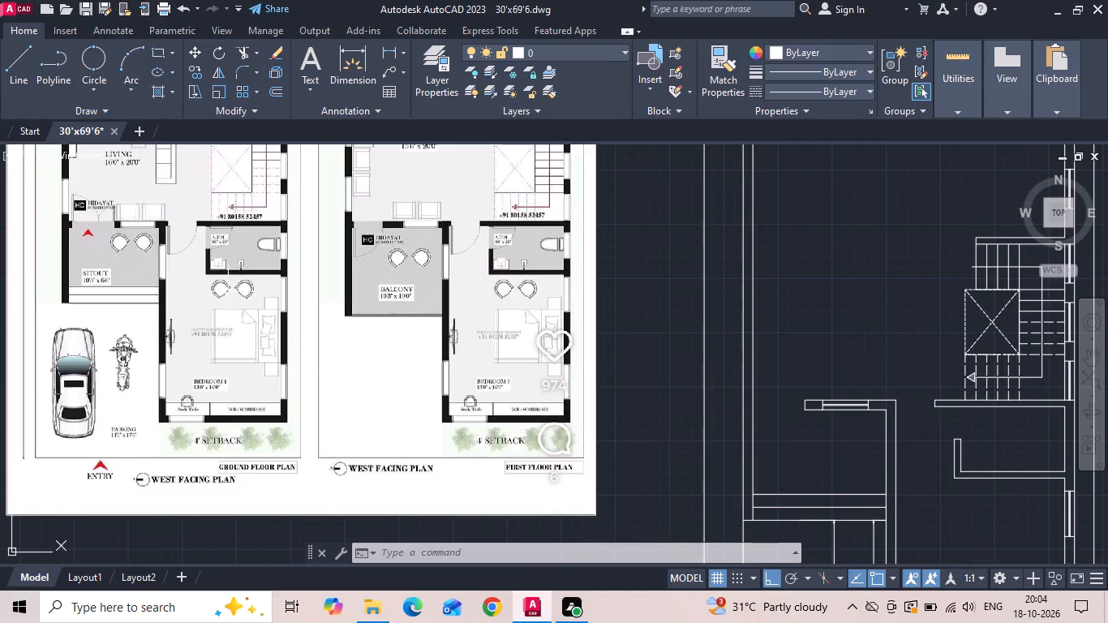
{"action": "middle_click_drag", "start_coordinate": [211, 261], "coordinate": [254, 356]}
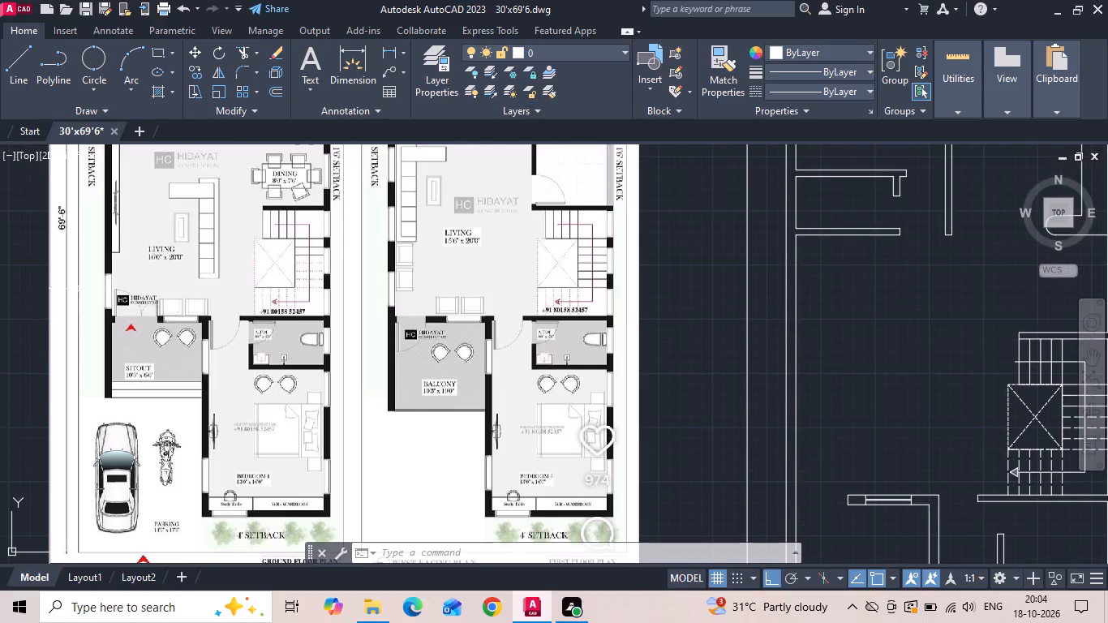
{"action": "scroll", "coordinate": [79, 286], "scroll_direction": "up", "scroll_amount": 1}
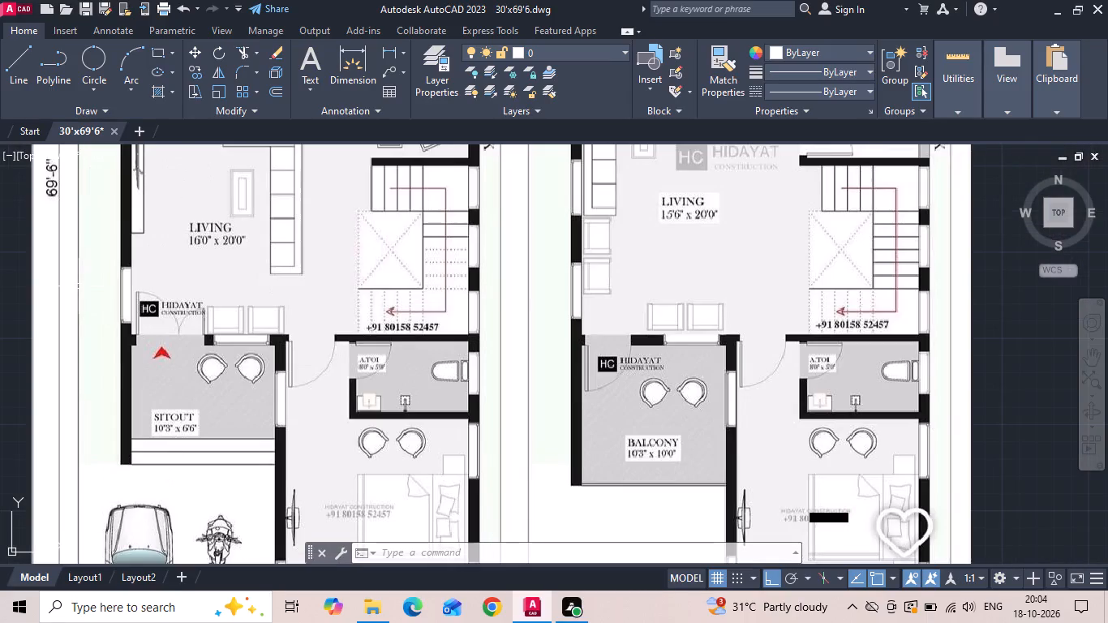
{"action": "scroll", "coordinate": [127, 340], "scroll_direction": "down", "scroll_amount": 1}
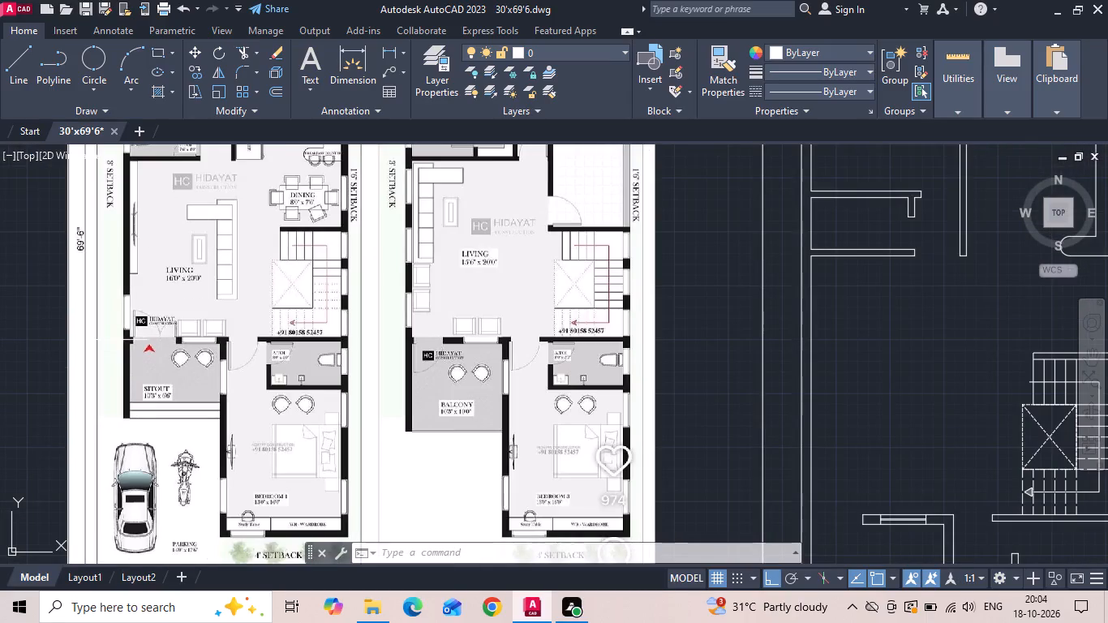
{"action": "scroll", "coordinate": [96, 260], "scroll_direction": "down", "scroll_amount": 1}
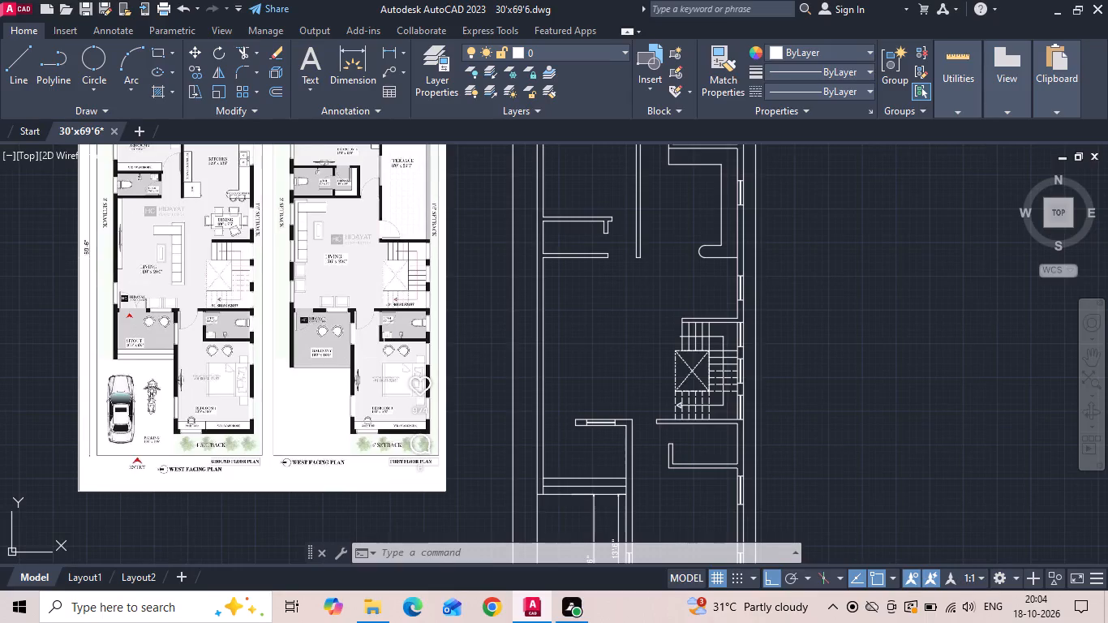
{"action": "scroll", "coordinate": [767, 459], "scroll_direction": "up", "scroll_amount": 2}
{"action": "middle_click_drag", "start_coordinate": [671, 385], "coordinate": [655, 249]}
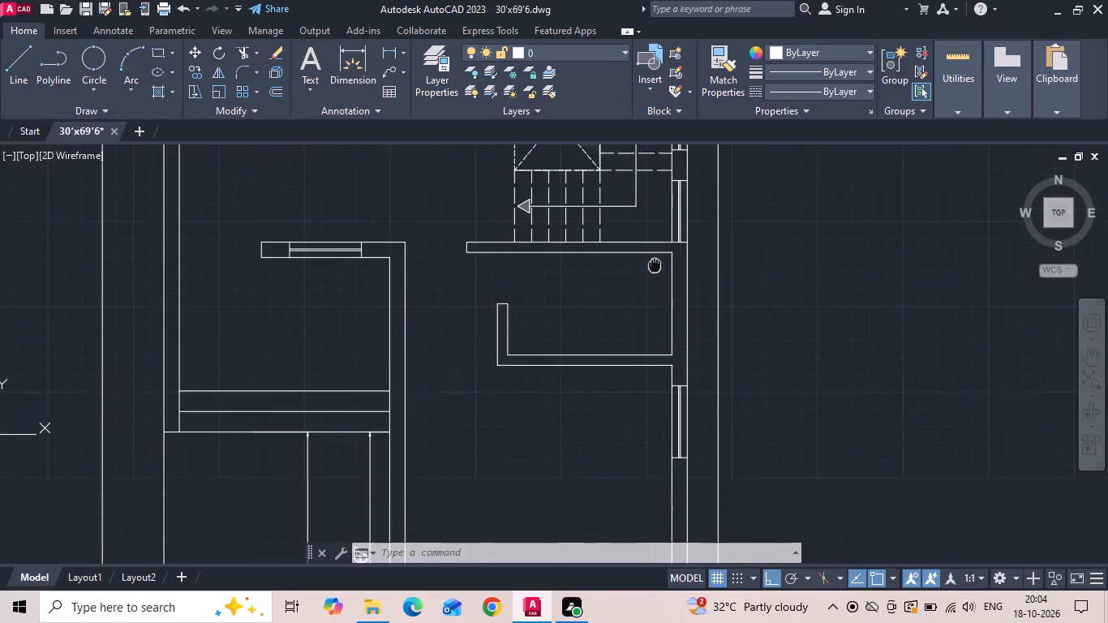
{"action": "middle_click_drag", "start_coordinate": [655, 249], "coordinate": [655, 248]}
{"action": "left_click", "coordinate": [653, 359]}
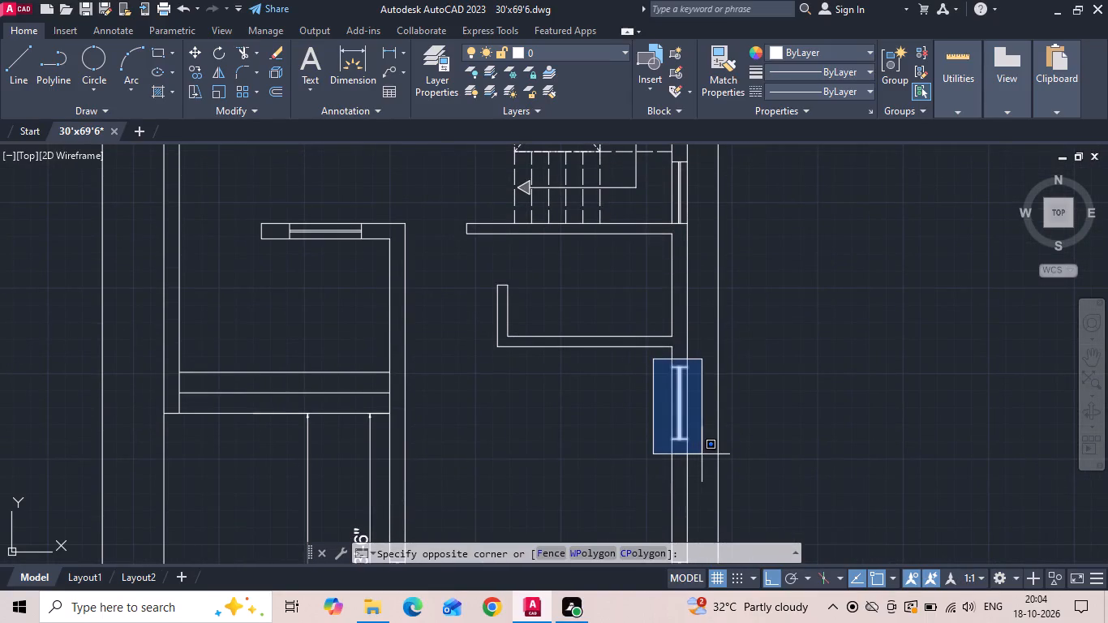
{"action": "key", "text": "Escape"}
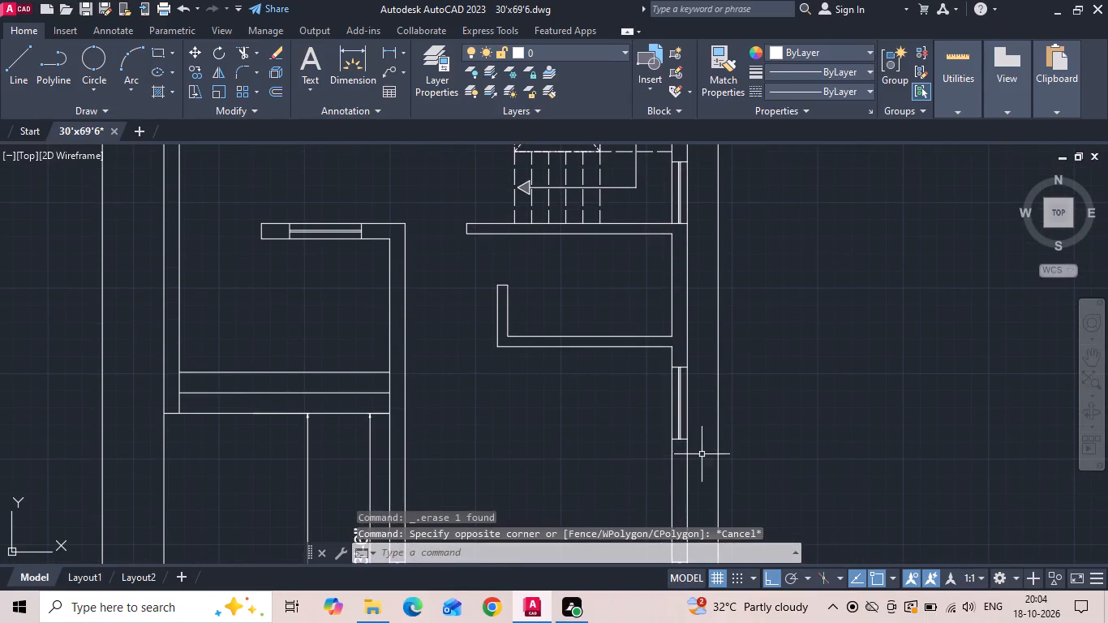
{"action": "scroll", "coordinate": [287, 217], "scroll_direction": "up", "scroll_amount": 4}
{"action": "scroll", "coordinate": [304, 168], "scroll_direction": "down", "scroll_amount": 2}
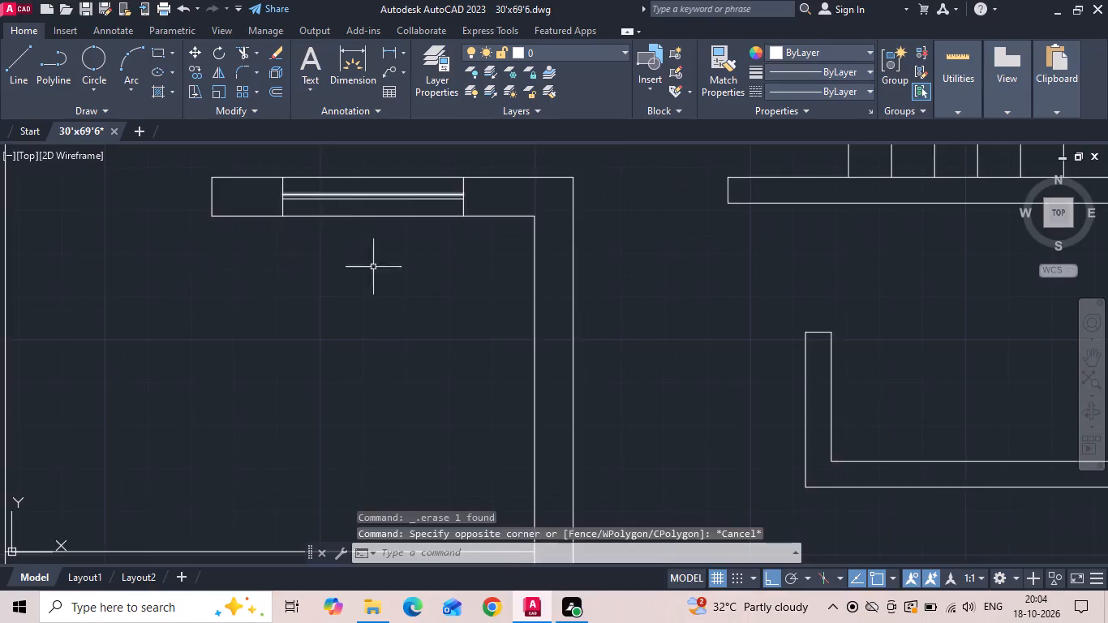
{"action": "scroll", "coordinate": [459, 308], "scroll_direction": "down", "scroll_amount": 2}
{"action": "scroll", "coordinate": [582, 341], "scroll_direction": "down", "scroll_amount": 2}
{"action": "scroll", "coordinate": [106, 289], "scroll_direction": "up", "scroll_amount": 3}
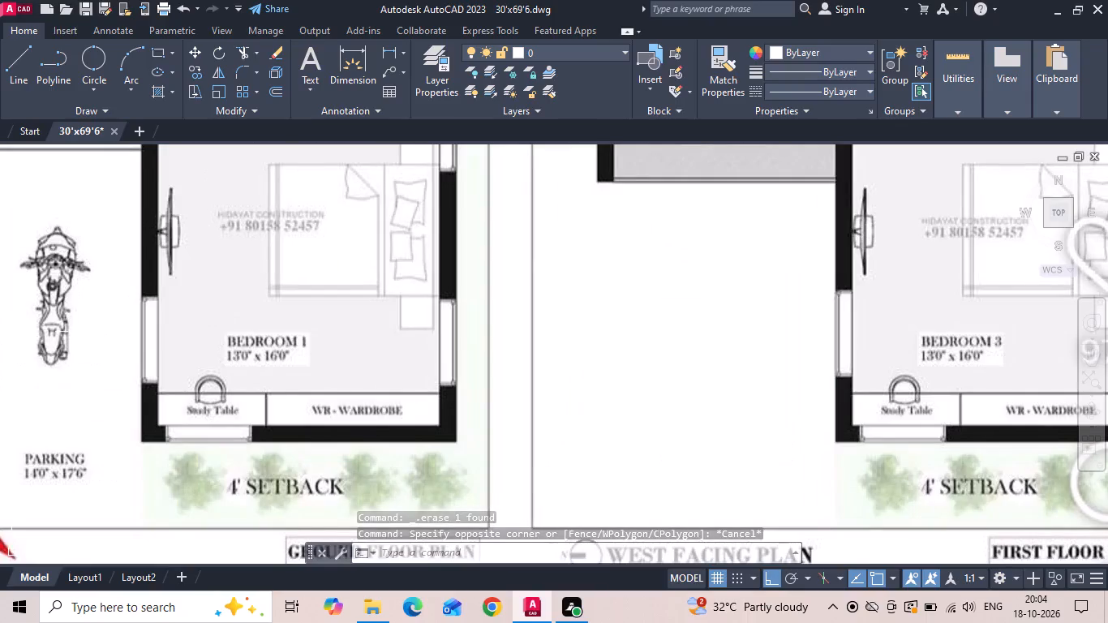
{"action": "scroll", "coordinate": [119, 363], "scroll_direction": "down", "scroll_amount": 1}
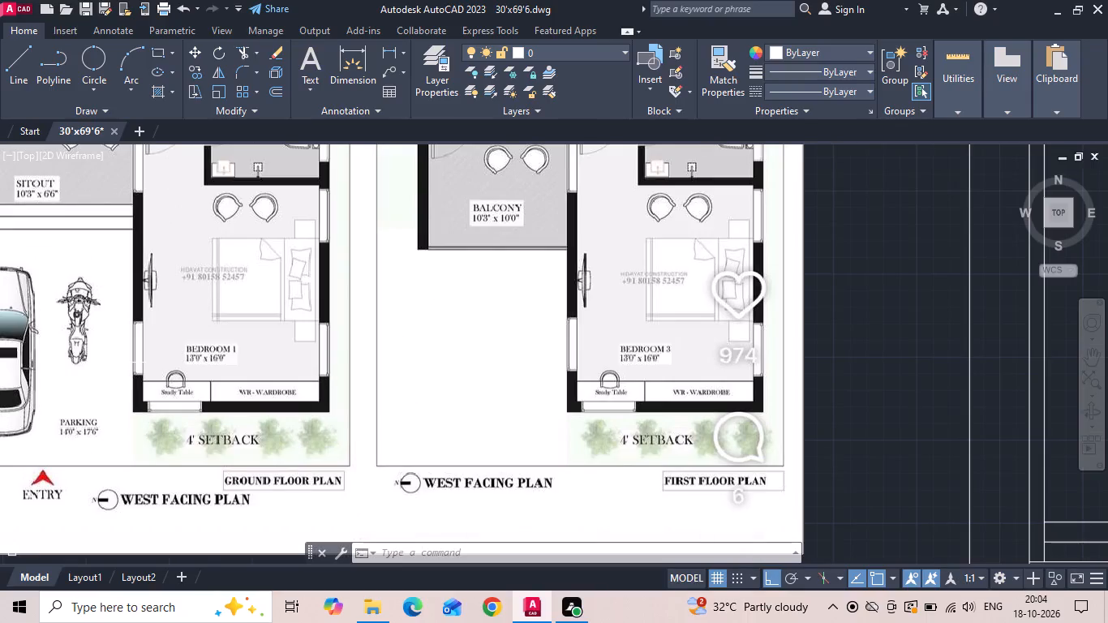
{"action": "scroll", "coordinate": [119, 363], "scroll_direction": "down", "scroll_amount": 3}
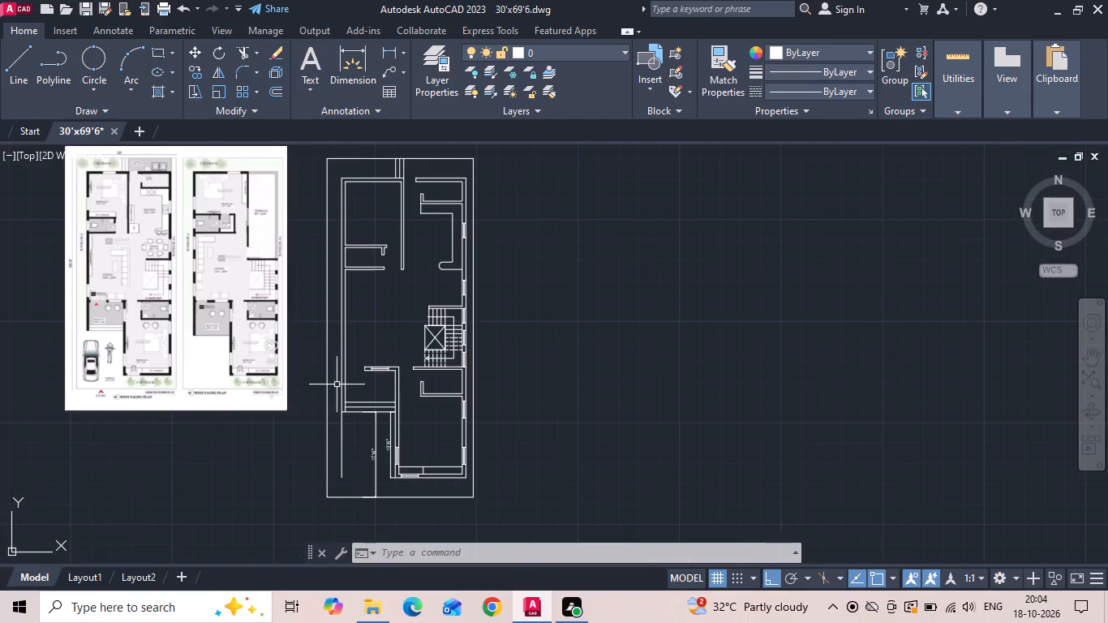
{"action": "scroll", "coordinate": [77, 303], "scroll_direction": "up", "scroll_amount": 3}
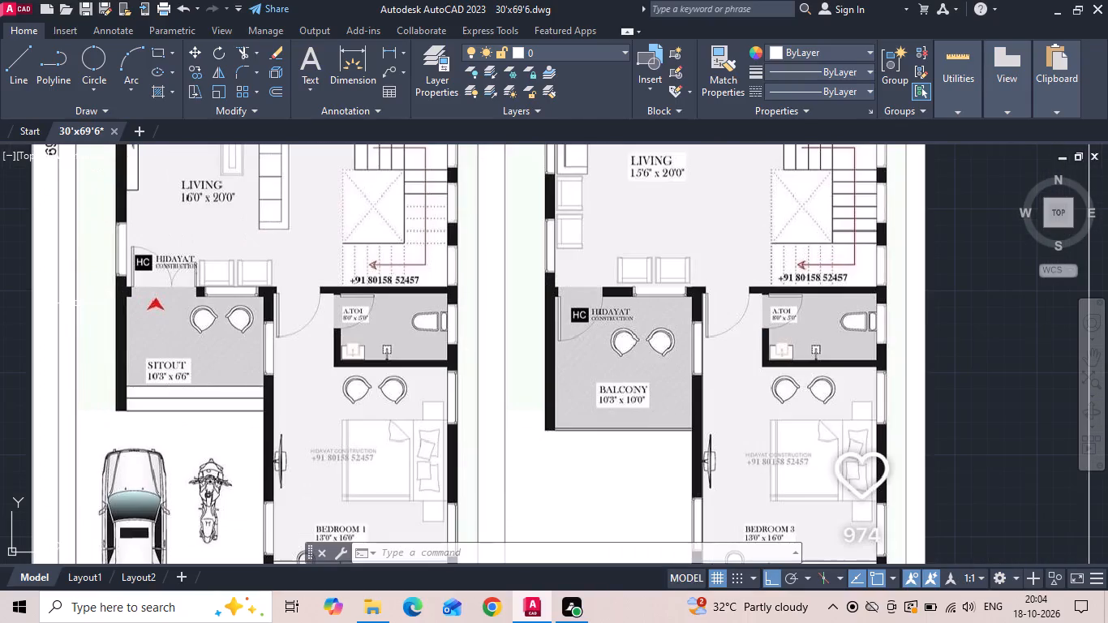
{"action": "scroll", "coordinate": [77, 303], "scroll_direction": "down", "scroll_amount": 3}
{"action": "scroll", "coordinate": [440, 421], "scroll_direction": "up", "scroll_amount": 2}
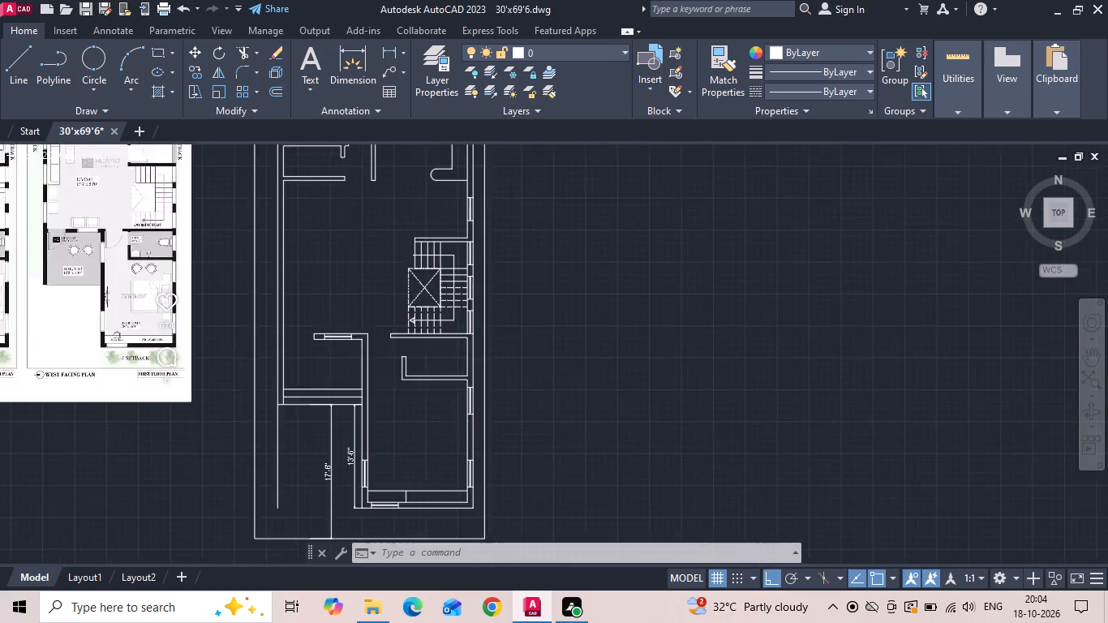
Copy the bedroom window just below the attached toilet to the living room's left outer wall, its lower end level with the sitout's upper wall.
{"action": "scroll", "coordinate": [440, 421], "scroll_direction": "up", "scroll_amount": 2}
{"action": "left_click_drag", "start_coordinate": [473, 419], "coordinate": [543, 385]}
{"action": "left_click", "coordinate": [587, 281]}
{"action": "right_click", "coordinate": [587, 281]}
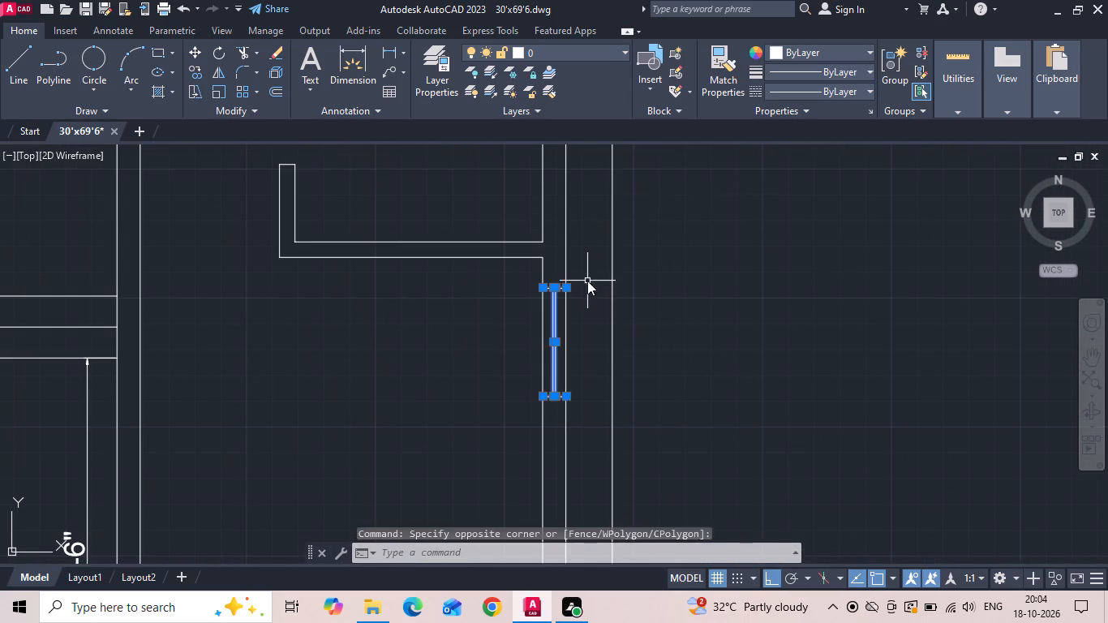
{"action": "left_click", "coordinate": [604, 331]}
{"action": "left_click", "coordinate": [562, 402]}
{"action": "scroll", "coordinate": [584, 405], "scroll_direction": "down", "scroll_amount": 3}
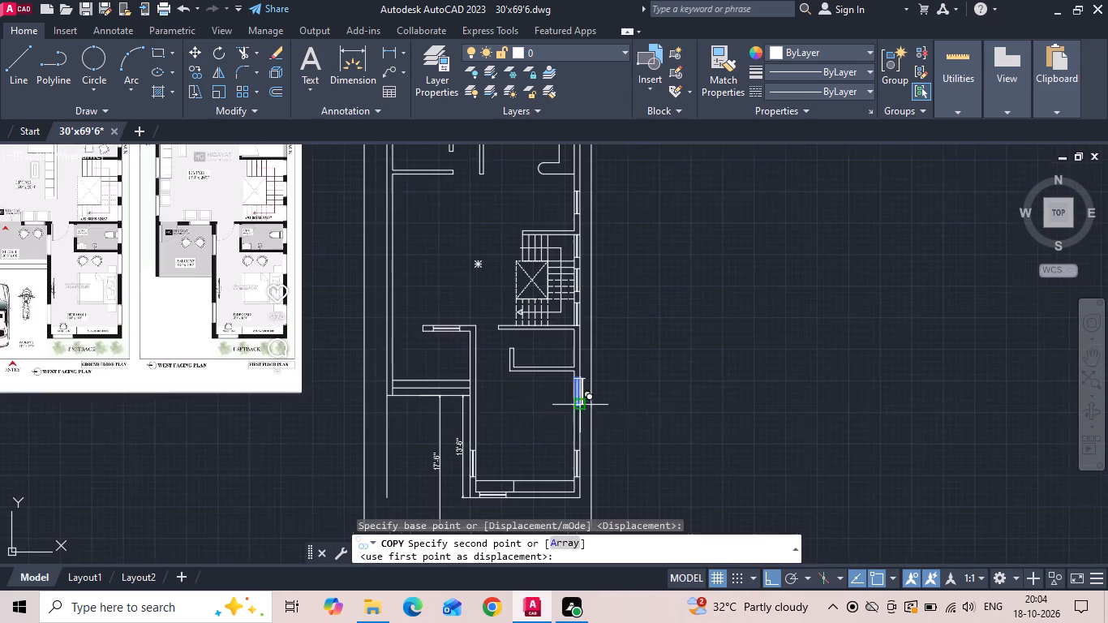
{"action": "scroll", "coordinate": [389, 336], "scroll_direction": "up", "scroll_amount": 3}
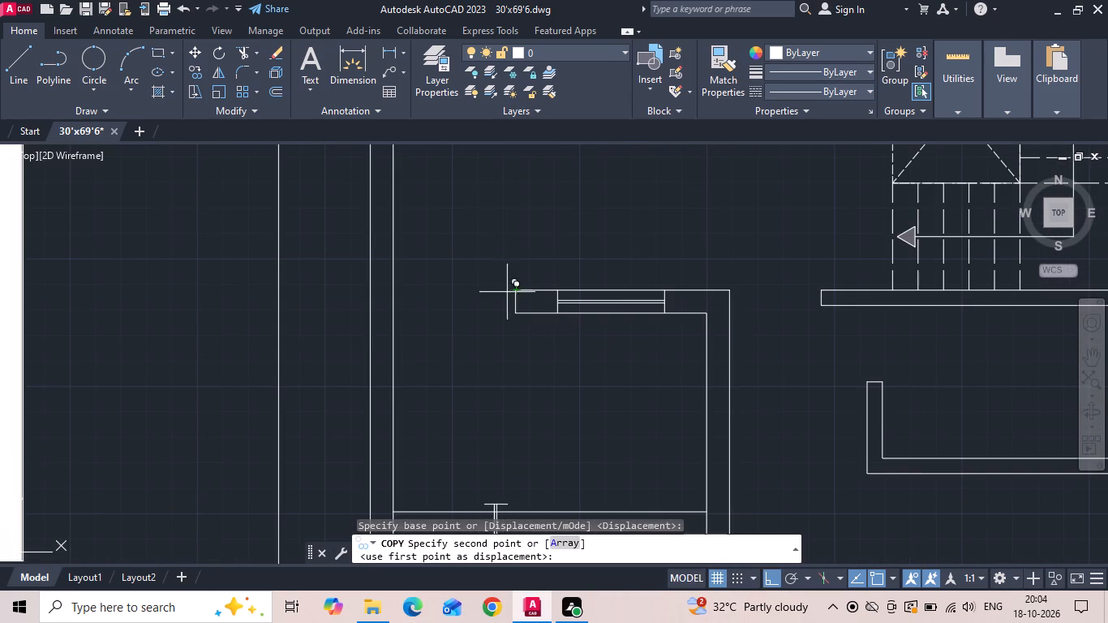
{"action": "key", "text": "F8"}
{"action": "left_click", "coordinate": [393, 286]}
{"action": "scroll", "coordinate": [492, 315], "scroll_direction": "down", "scroll_amount": 2}
{"action": "key", "text": "Escape"}
Move the copied living room window 12 inches up along the left outer wall.
{"action": "scroll", "coordinate": [483, 354], "scroll_direction": "down", "scroll_amount": 2}
{"action": "scroll", "coordinate": [294, 287], "scroll_direction": "up", "scroll_amount": 3}
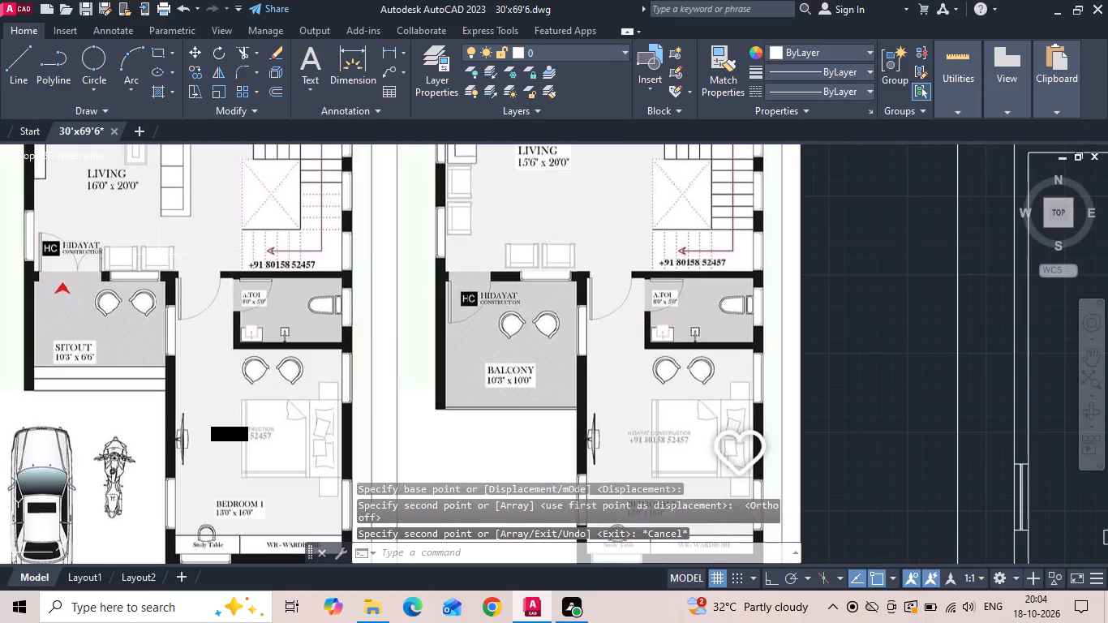
{"action": "scroll", "coordinate": [140, 255], "scroll_direction": "down", "scroll_amount": 2}
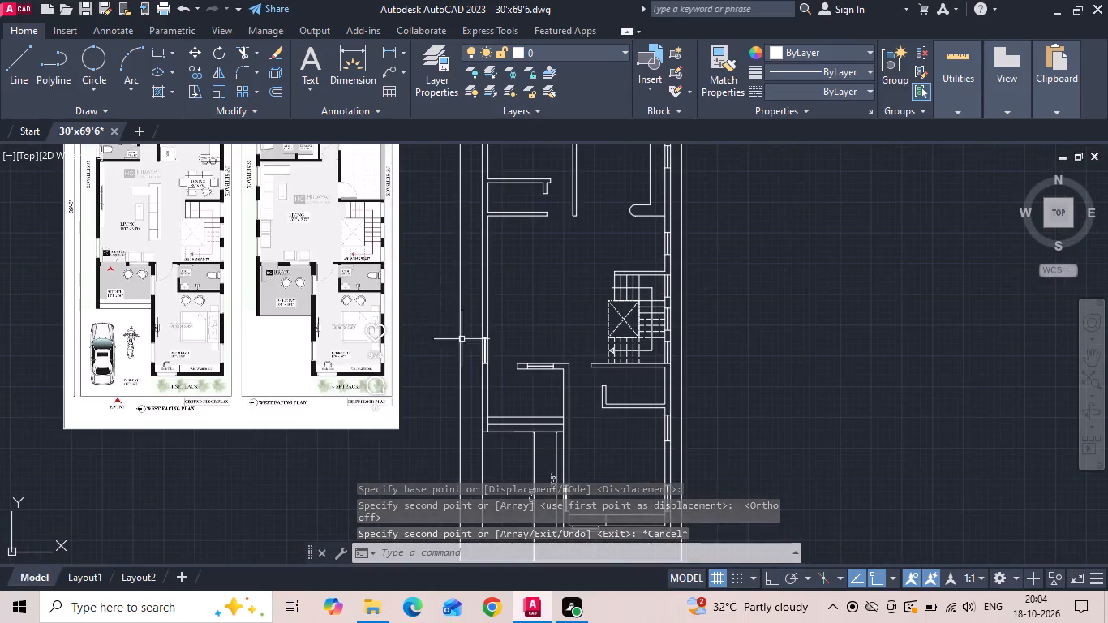
{"action": "scroll", "coordinate": [484, 352], "scroll_direction": "up", "scroll_amount": 3}
{"action": "key", "text": "F8"}
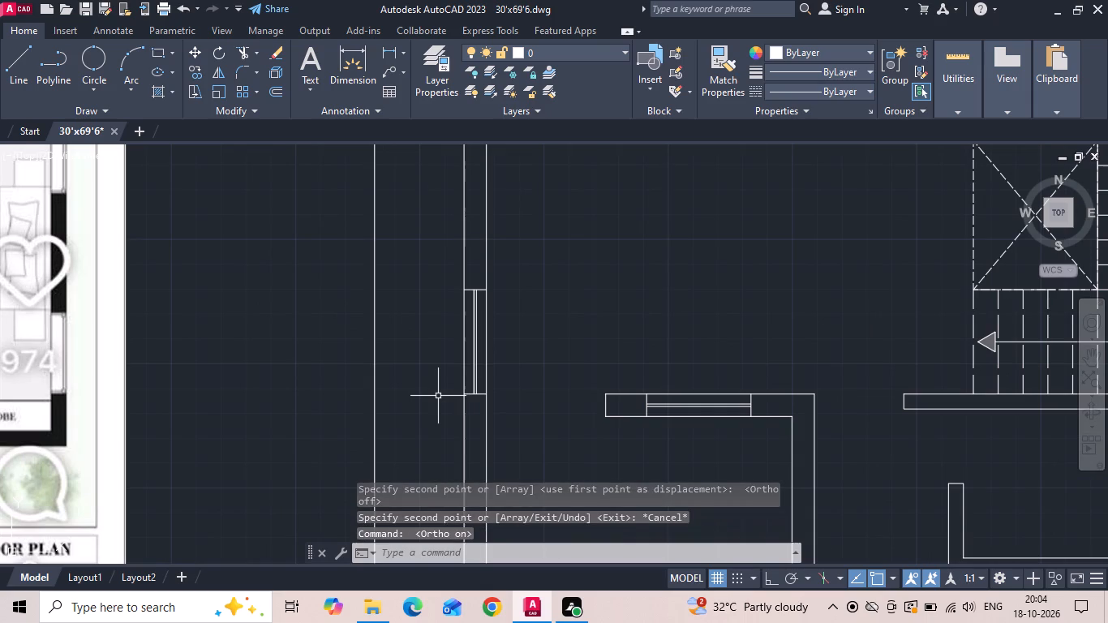
{"action": "left_click", "coordinate": [437, 396]}
{"action": "left_click", "coordinate": [519, 254]}
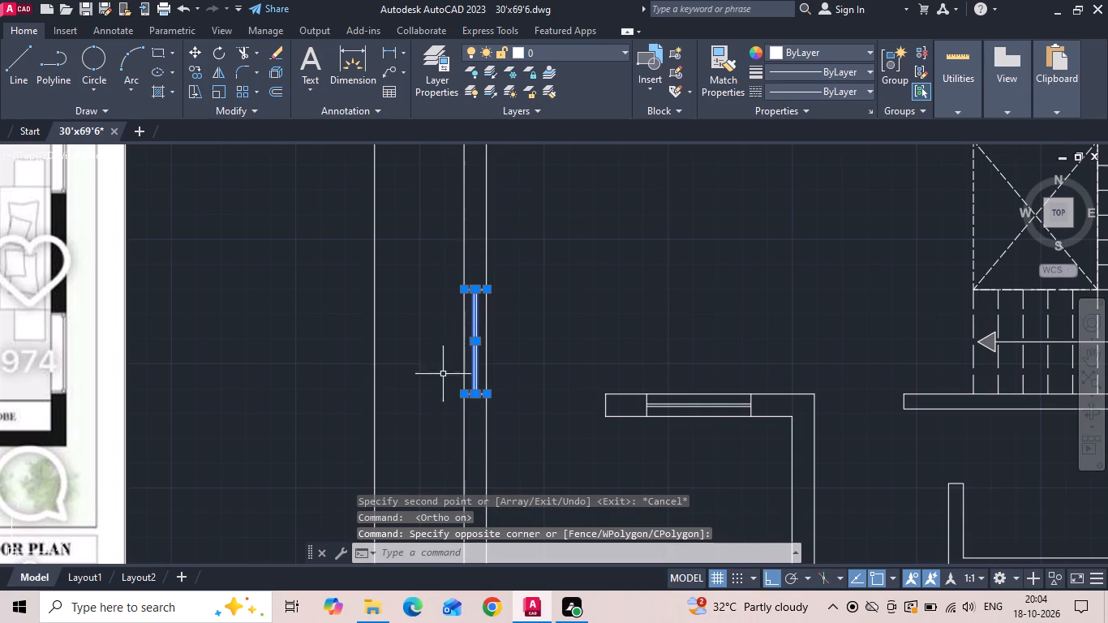
{"action": "left_click_drag", "start_coordinate": [431, 418], "coordinate": [444, 403]}
{"action": "left_click", "coordinate": [527, 258]}
{"action": "right_click", "coordinate": [527, 258]}
{"action": "left_click", "coordinate": [565, 318]}
{"action": "left_click_drag", "start_coordinate": [565, 316], "coordinate": [565, 293]}
{"action": "type", "text": "12"}
{"action": "key", "text": "space"}
Copy the living room window up the left outer wall into Bedroom 2, its lower end on the upper face of the common toilet's upper wall.
{"action": "scroll", "coordinate": [567, 312], "scroll_direction": "down", "scroll_amount": 2}
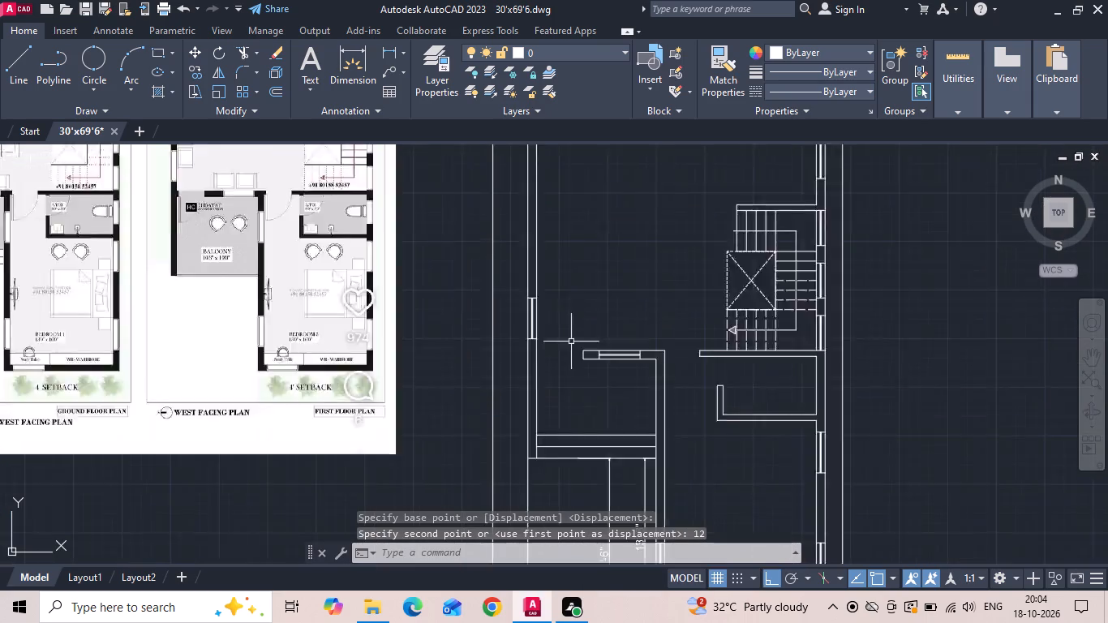
{"action": "scroll", "coordinate": [571, 346], "scroll_direction": "down", "scroll_amount": 1}
{"action": "middle_click_drag", "start_coordinate": [264, 293], "coordinate": [265, 409]}
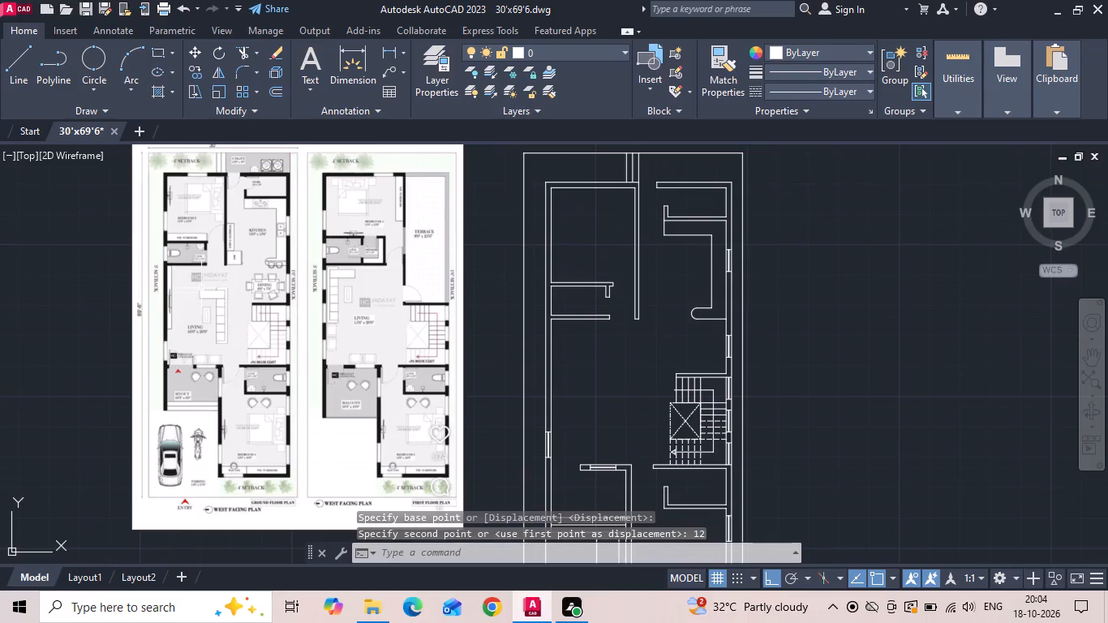
{"action": "scroll", "coordinate": [150, 221], "scroll_direction": "up", "scroll_amount": 3}
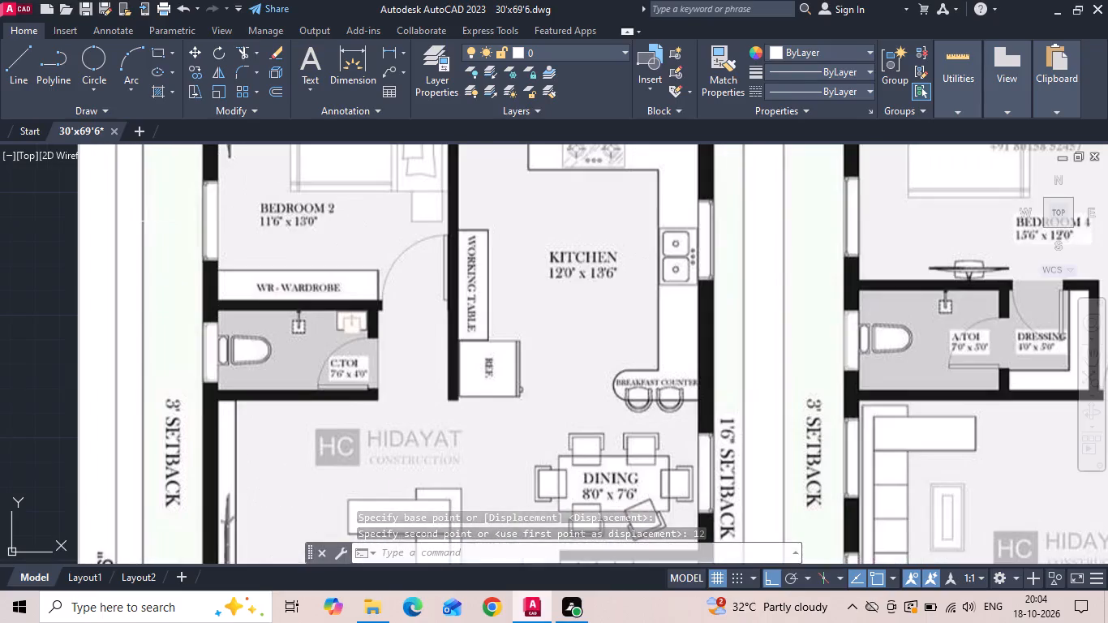
{"action": "scroll", "coordinate": [150, 221], "scroll_direction": "down", "scroll_amount": 3}
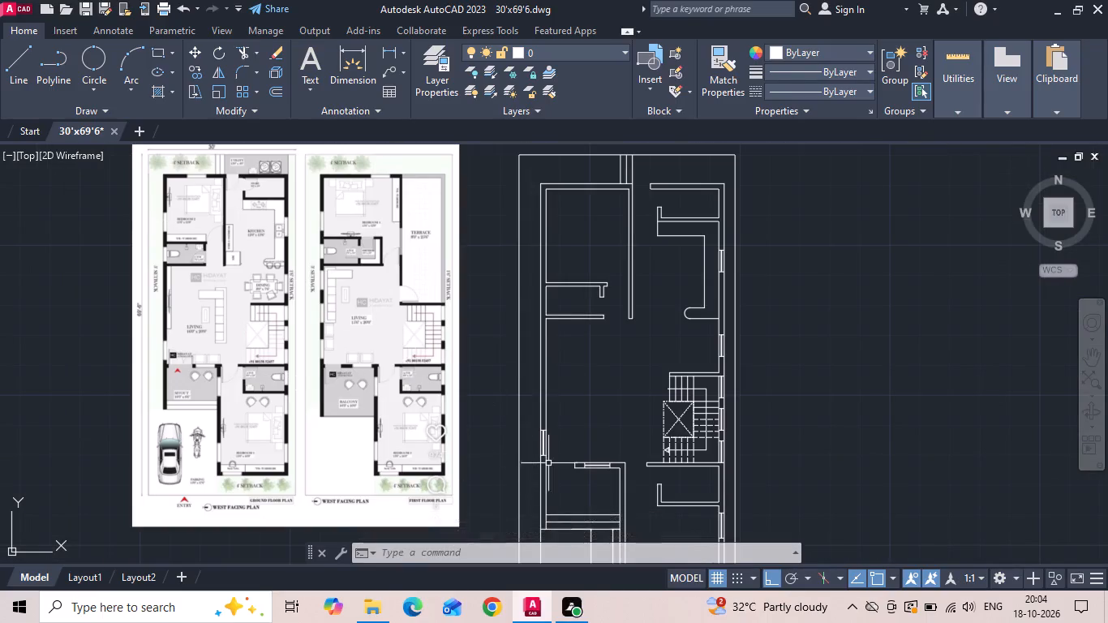
{"action": "scroll", "coordinate": [550, 463], "scroll_direction": "up", "scroll_amount": 3}
{"action": "left_click_drag", "start_coordinate": [458, 453], "coordinate": [463, 446]}
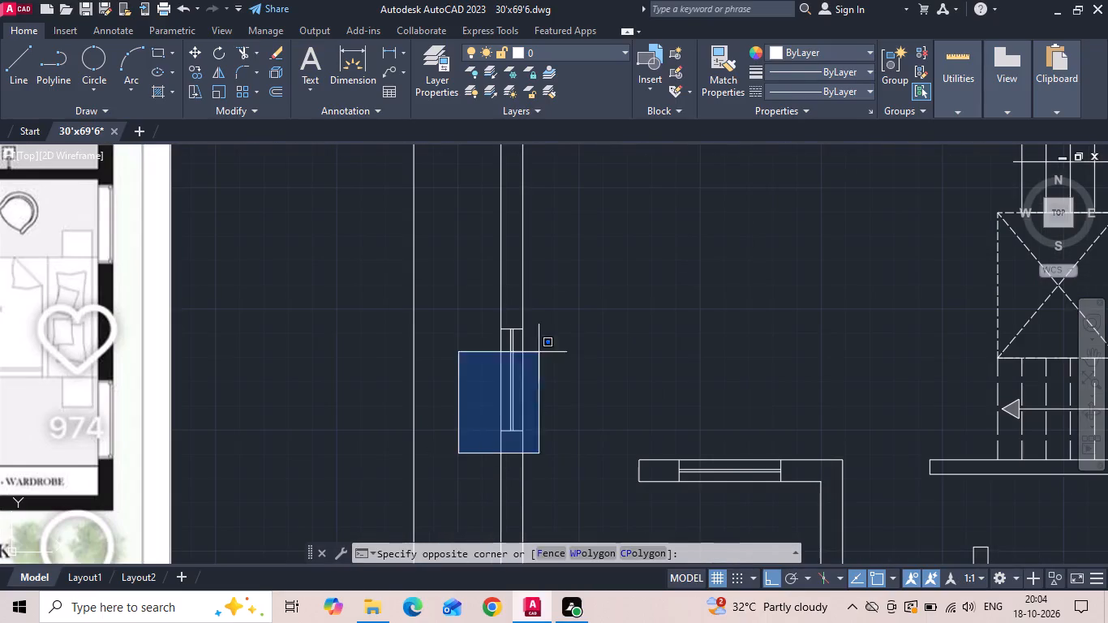
{"action": "left_click", "coordinate": [558, 299]}
{"action": "right_click", "coordinate": [558, 298]}
{"action": "left_click", "coordinate": [576, 339]}
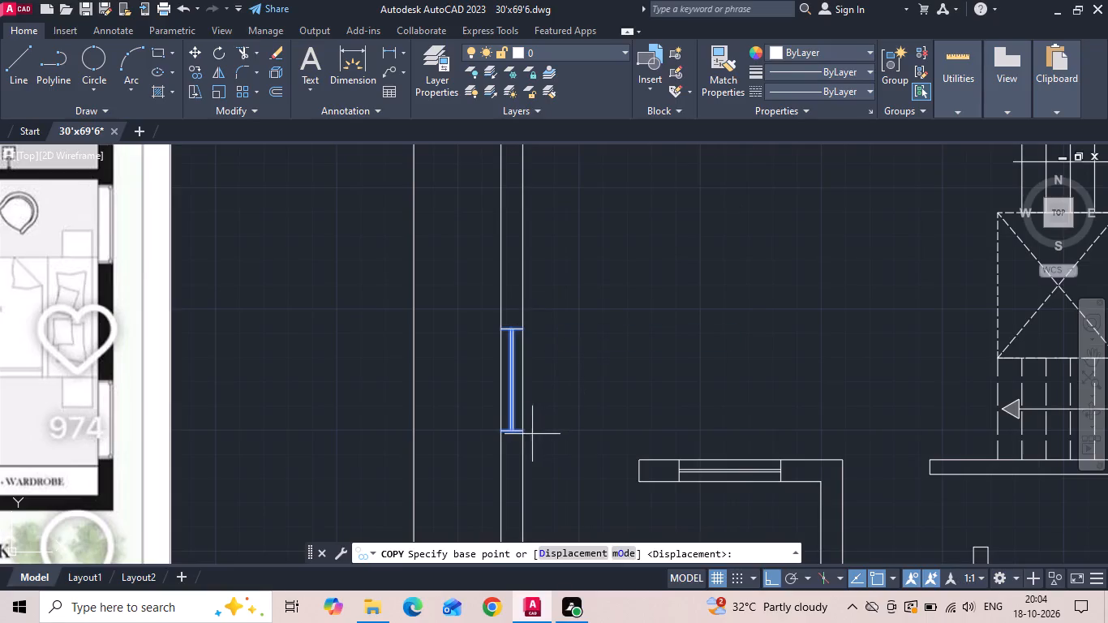
{"action": "left_click", "coordinate": [526, 432]}
{"action": "scroll", "coordinate": [530, 437], "scroll_direction": "down", "scroll_amount": 3}
{"action": "scroll", "coordinate": [523, 248], "scroll_direction": "up", "scroll_amount": 5}
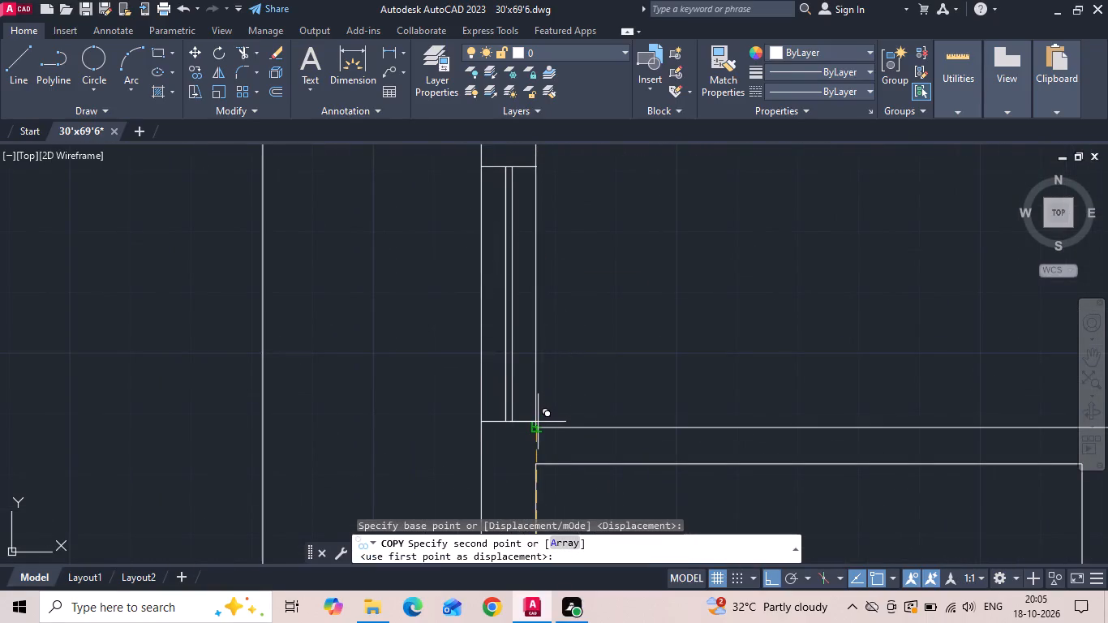
{"action": "left_click", "coordinate": [535, 428]}
{"action": "key", "text": "Escape"}
Move the copied Bedroom 2 window 24 inches up along the outer wall, away from the common toilet's upper wall.
{"action": "scroll", "coordinate": [400, 312], "scroll_direction": "down", "scroll_amount": 6}
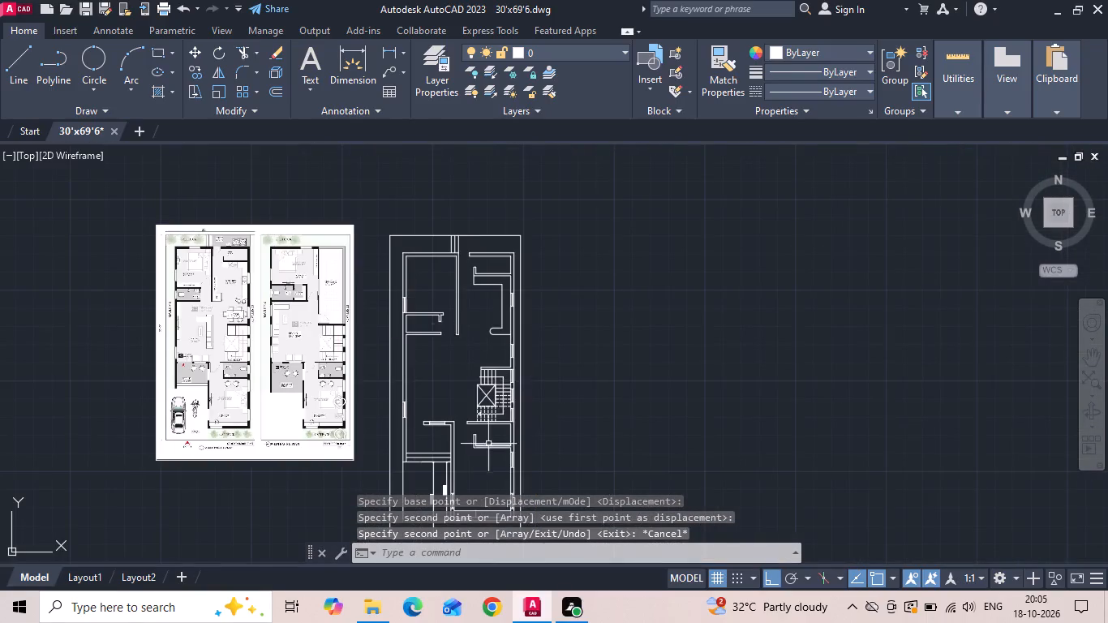
{"action": "middle_click_drag", "start_coordinate": [487, 428], "coordinate": [488, 240]}
{"action": "scroll", "coordinate": [500, 337], "scroll_direction": "up", "scroll_amount": 3}
{"action": "scroll", "coordinate": [495, 294], "scroll_direction": "down", "scroll_amount": 5}
{"action": "scroll", "coordinate": [457, 295], "scroll_direction": "up", "scroll_amount": 7}
{"action": "left_click_drag", "start_coordinate": [374, 378], "coordinate": [390, 346]}
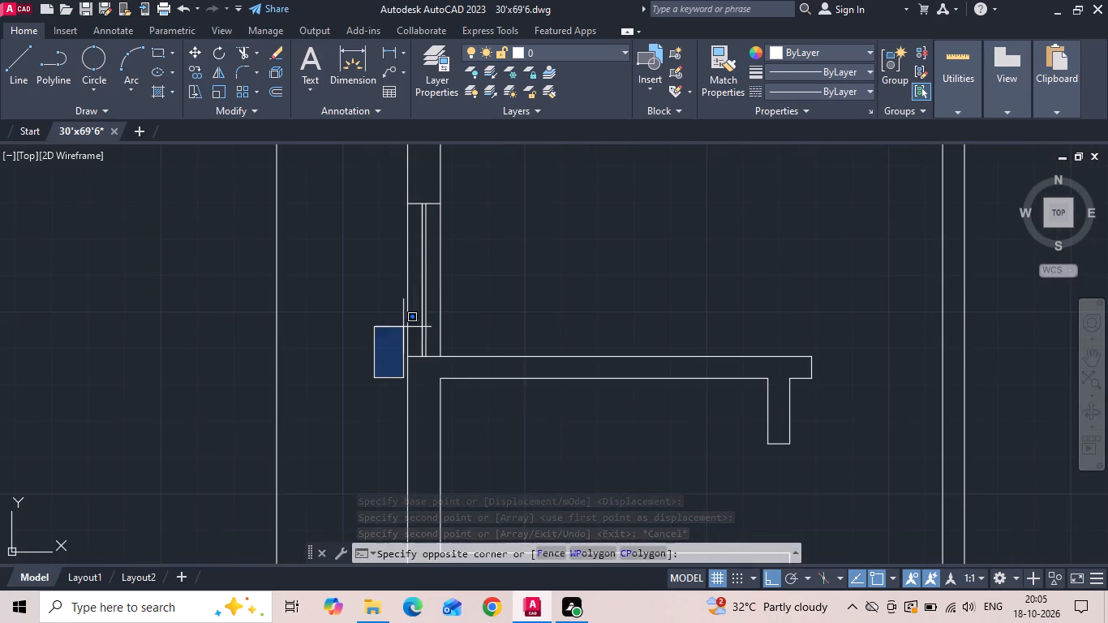
{"action": "left_click", "coordinate": [466, 188]}
{"action": "right_click", "coordinate": [466, 188]}
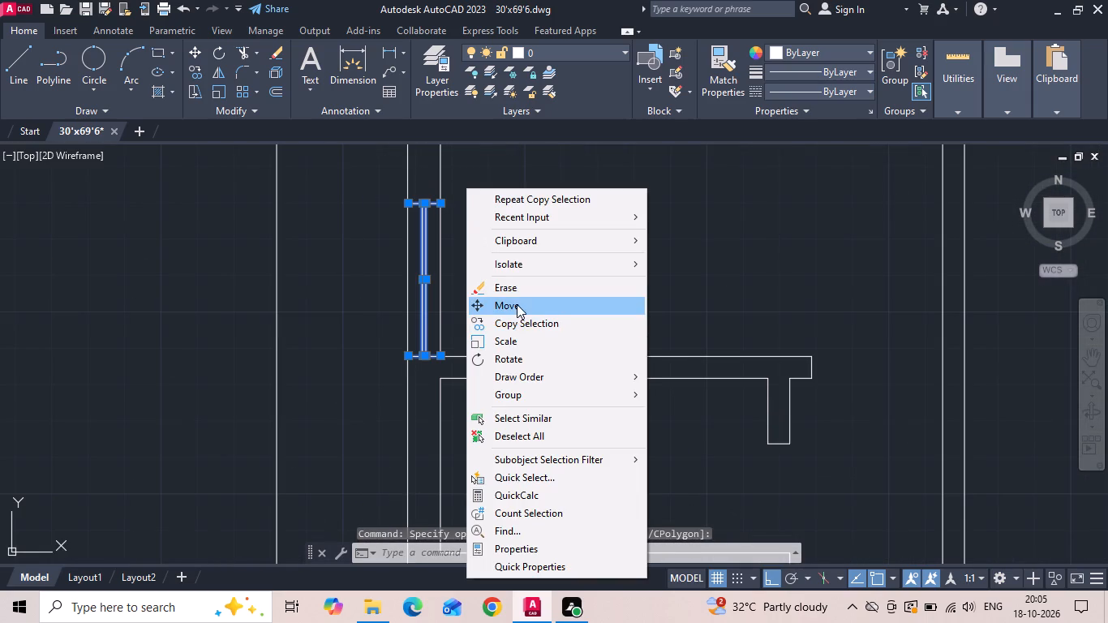
{"action": "left_click", "coordinate": [517, 304]}
{"action": "left_click", "coordinate": [565, 293]}
{"action": "type", "text": "24"}
{"action": "key", "text": "space"}
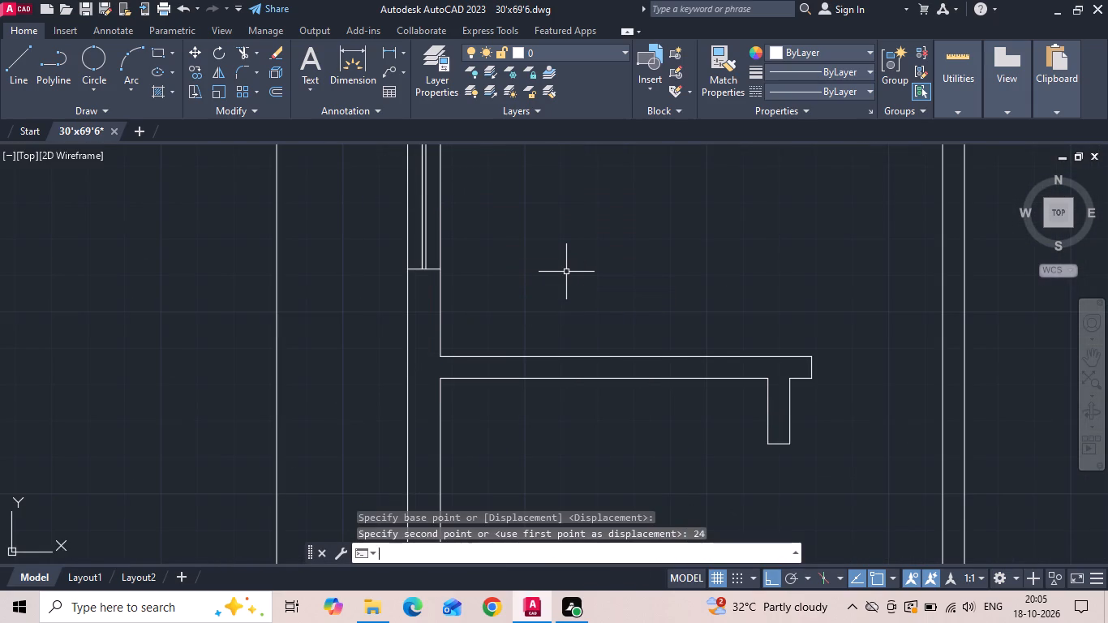
Offset the upper face of the common toilet's upper wall 18 inches into Bedroom 2 for the wardrobe front.
{"action": "type", "text": "o"}
{"action": "key", "text": "space"}
{"action": "type", "text": "18"}
{"action": "key", "text": "space"}
{"action": "left_click", "coordinate": [483, 354]}
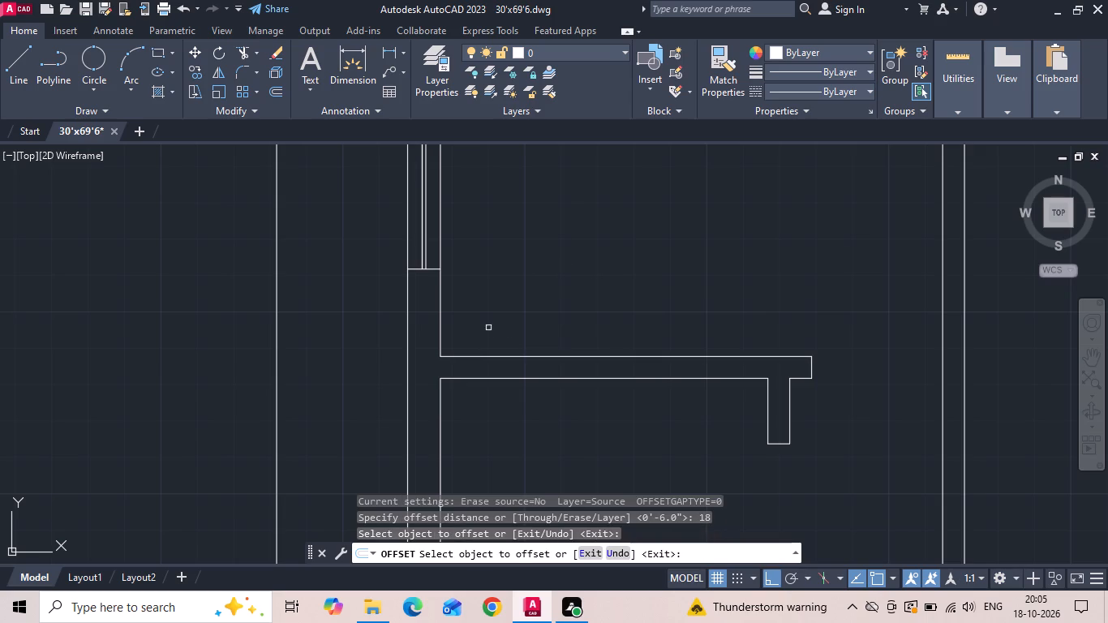
{"action": "left_click", "coordinate": [470, 354]}
{"action": "left_click", "coordinate": [482, 333]}
{"action": "scroll", "coordinate": [716, 373], "scroll_direction": "down", "scroll_amount": 3}
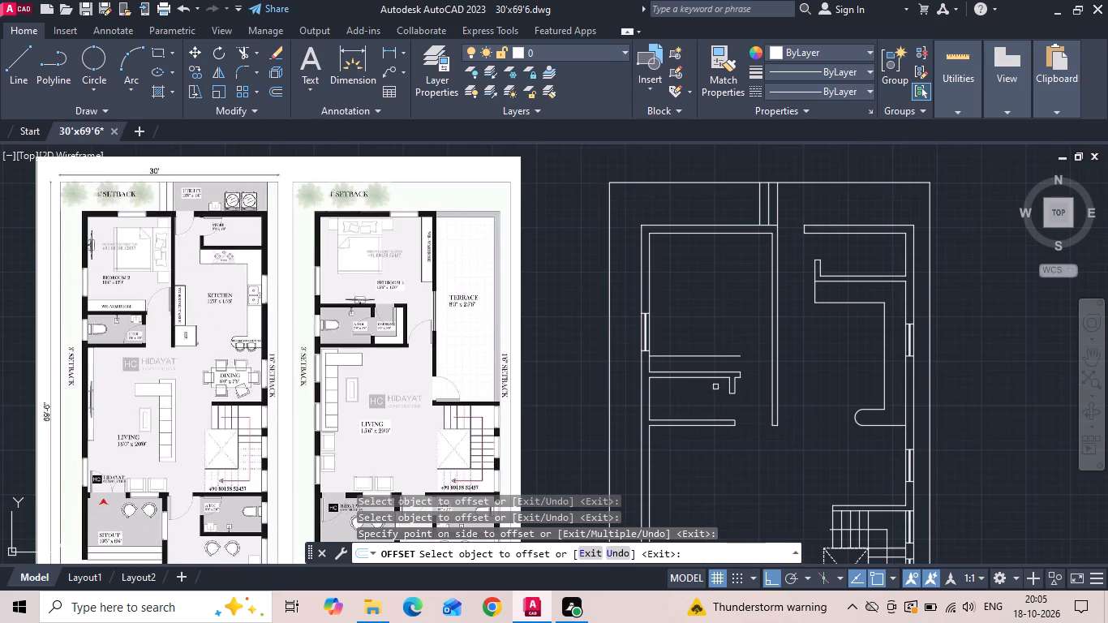
{"action": "key", "text": "Escape"}
Extend the end line of the common toilet's upper wall up to the offset line to close the wardrobe outline.
{"action": "scroll", "coordinate": [711, 366], "scroll_direction": "up", "scroll_amount": 3}
{"action": "type", "text": "ex"}
{"action": "key", "text": "space"}
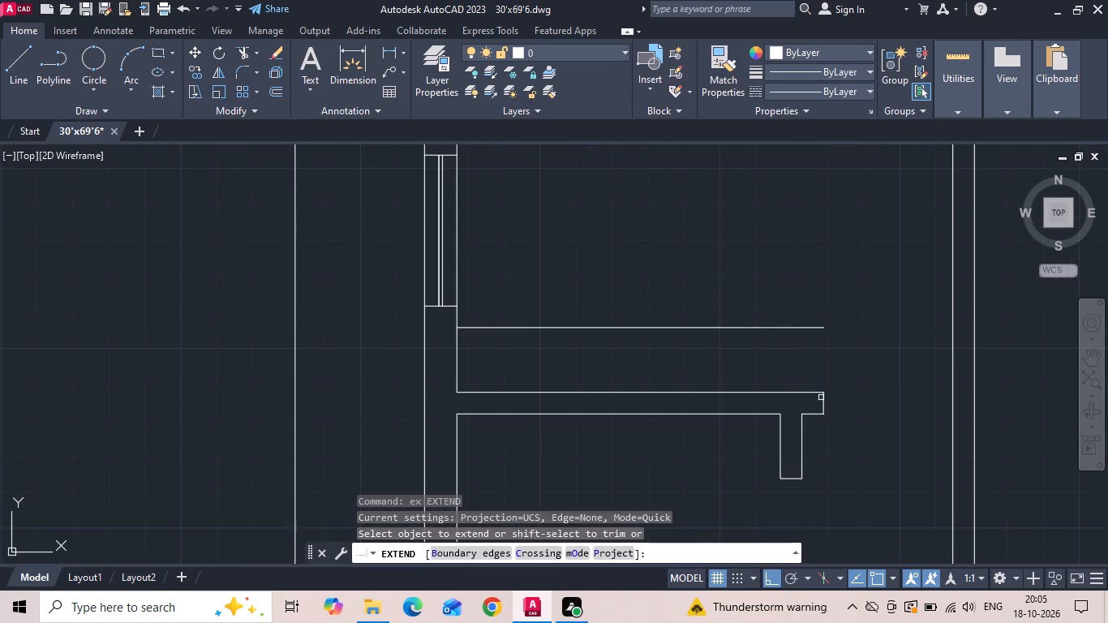
{"action": "left_click", "coordinate": [822, 402]}
{"action": "scroll", "coordinate": [647, 423], "scroll_direction": "down", "scroll_amount": 3}
{"action": "key", "text": "Escape"}
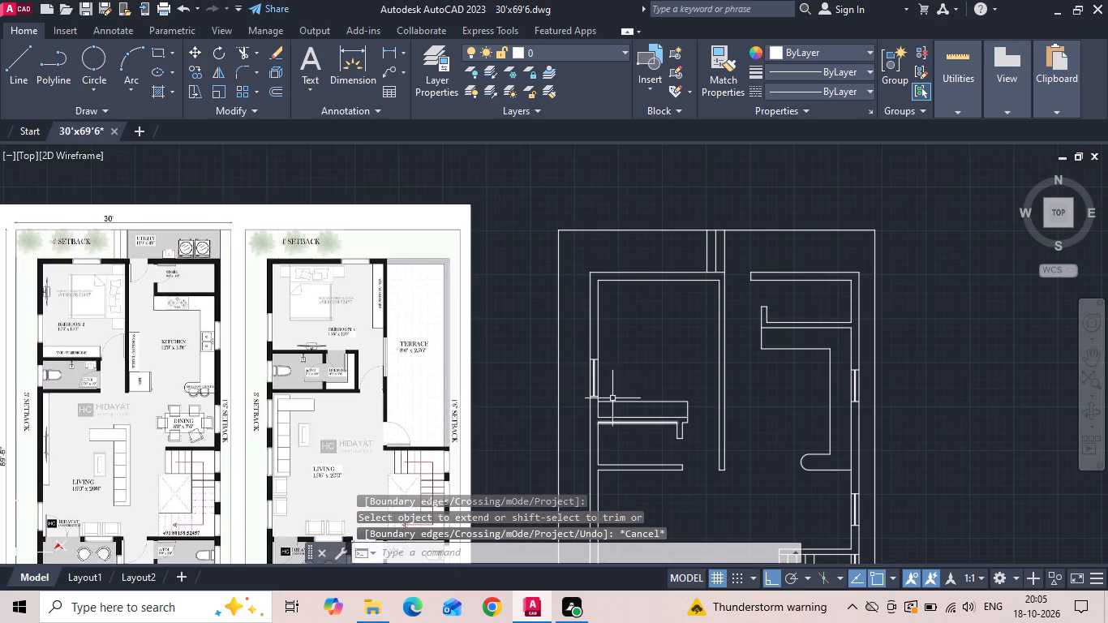
Copy the window in Bedroom 1's bottom wall to Bedroom 2's top wall, using the rooms' inner left corners as reference.
{"action": "scroll", "coordinate": [591, 290], "scroll_direction": "down", "scroll_amount": 3}
{"action": "scroll", "coordinate": [656, 449], "scroll_direction": "up", "scroll_amount": 4}
{"action": "scroll", "coordinate": [484, 387], "scroll_direction": "up", "scroll_amount": 3}
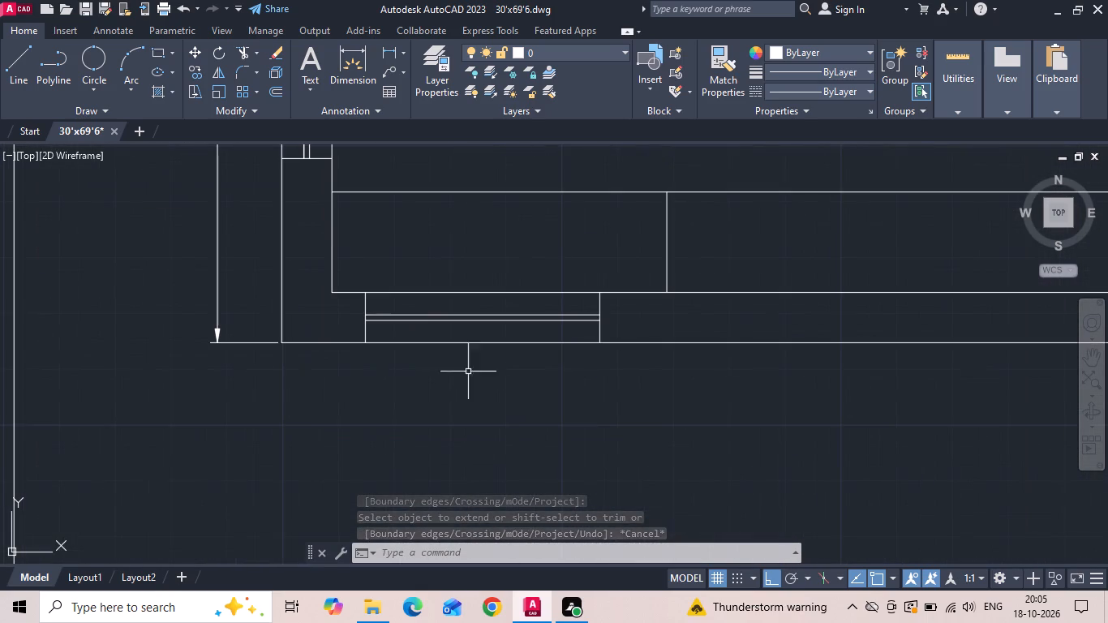
{"action": "left_click_drag", "start_coordinate": [359, 279], "coordinate": [357, 302]}
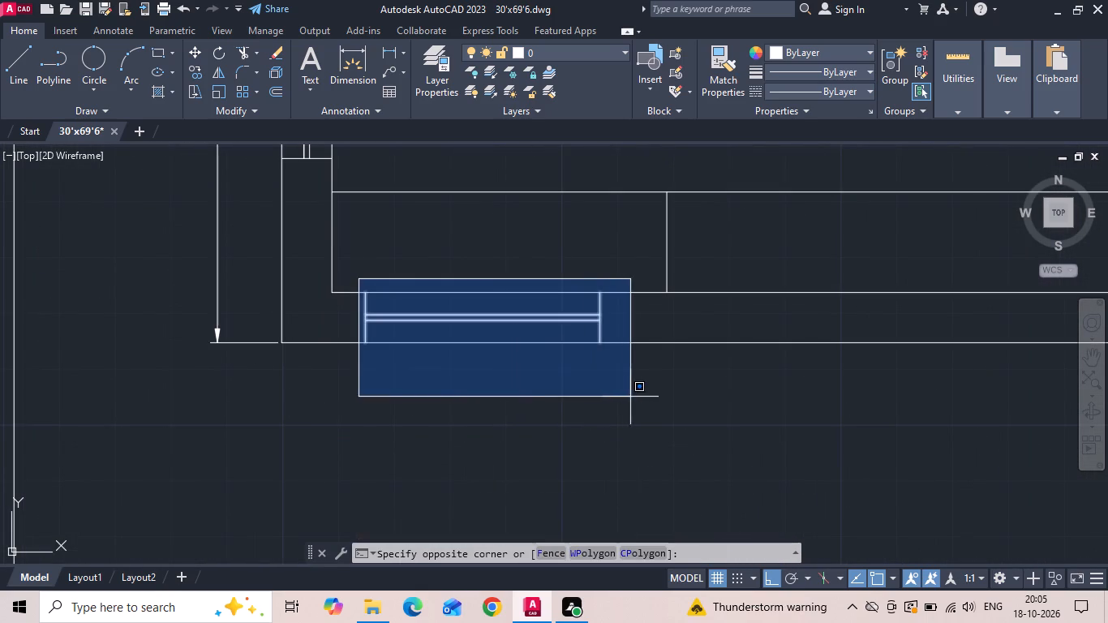
{"action": "left_click", "coordinate": [630, 397]}
{"action": "right_click", "coordinate": [512, 269]}
{"action": "left_click", "coordinate": [542, 337]}
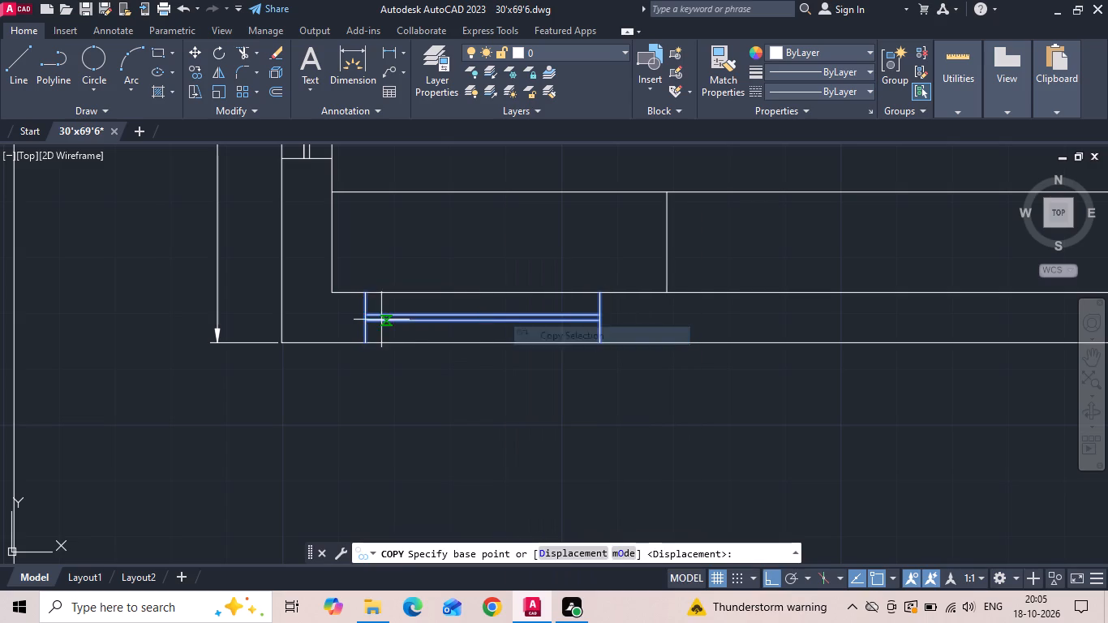
{"action": "left_click", "coordinate": [329, 294]}
{"action": "scroll", "coordinate": [547, 365], "scroll_direction": "down", "scroll_amount": 7}
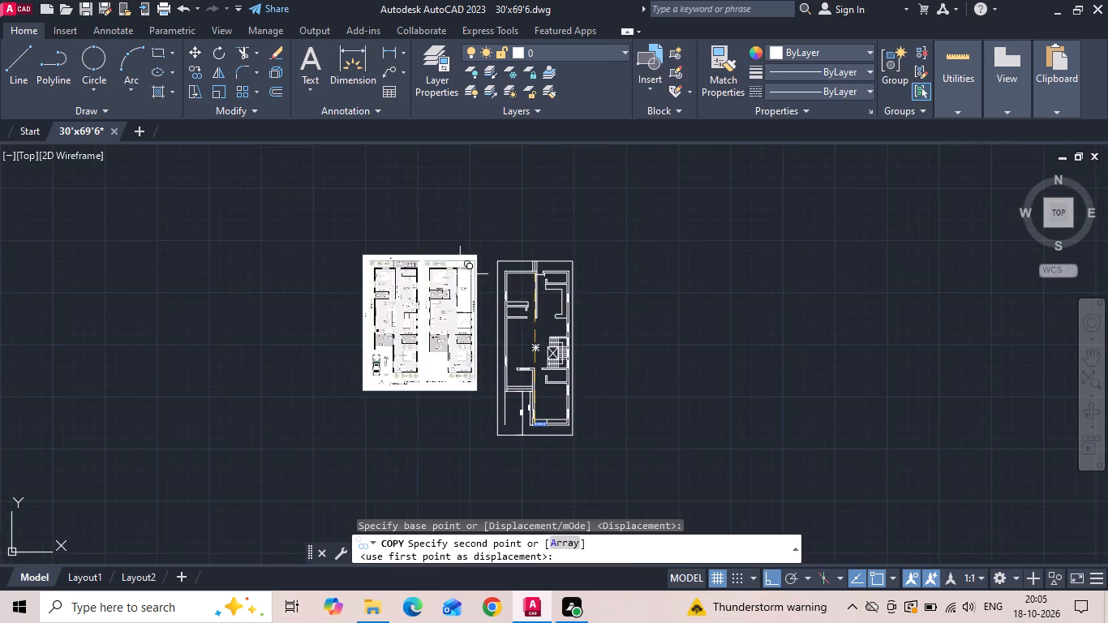
{"action": "scroll", "coordinate": [453, 247], "scroll_direction": "up", "scroll_amount": 3}
{"action": "scroll", "coordinate": [664, 346], "scroll_direction": "up", "scroll_amount": 3}
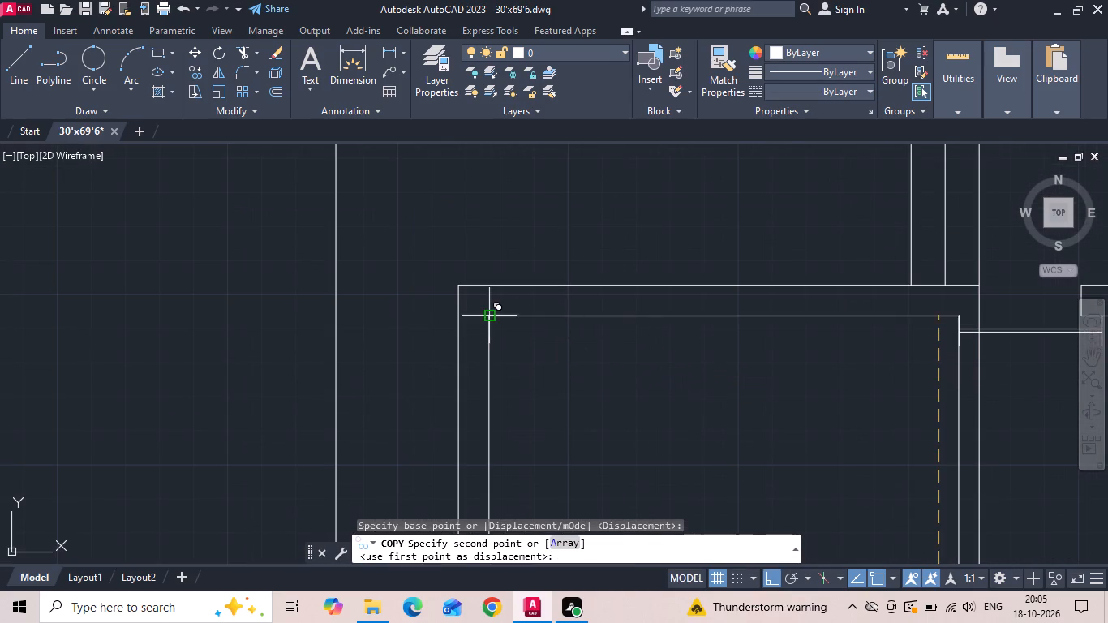
{"action": "left_click", "coordinate": [487, 287]}
{"action": "key", "text": "Escape"}
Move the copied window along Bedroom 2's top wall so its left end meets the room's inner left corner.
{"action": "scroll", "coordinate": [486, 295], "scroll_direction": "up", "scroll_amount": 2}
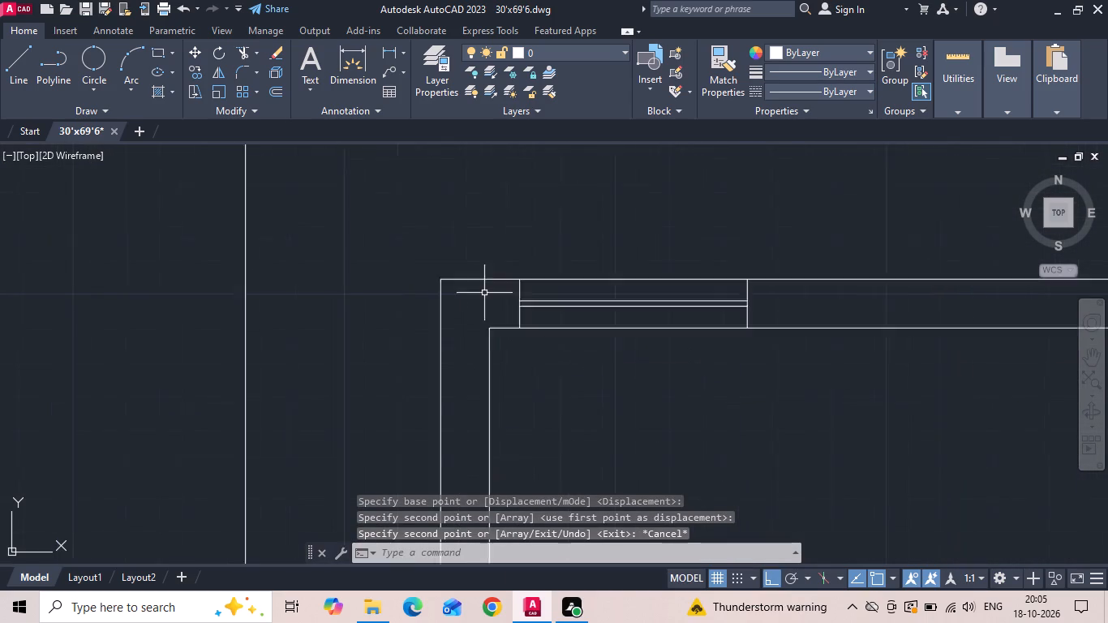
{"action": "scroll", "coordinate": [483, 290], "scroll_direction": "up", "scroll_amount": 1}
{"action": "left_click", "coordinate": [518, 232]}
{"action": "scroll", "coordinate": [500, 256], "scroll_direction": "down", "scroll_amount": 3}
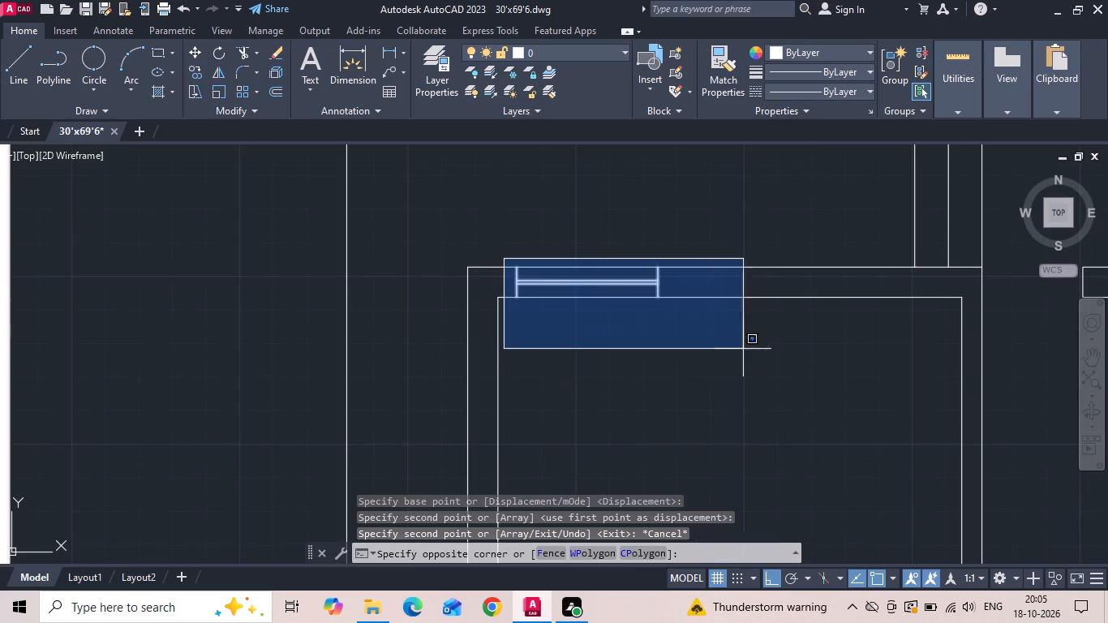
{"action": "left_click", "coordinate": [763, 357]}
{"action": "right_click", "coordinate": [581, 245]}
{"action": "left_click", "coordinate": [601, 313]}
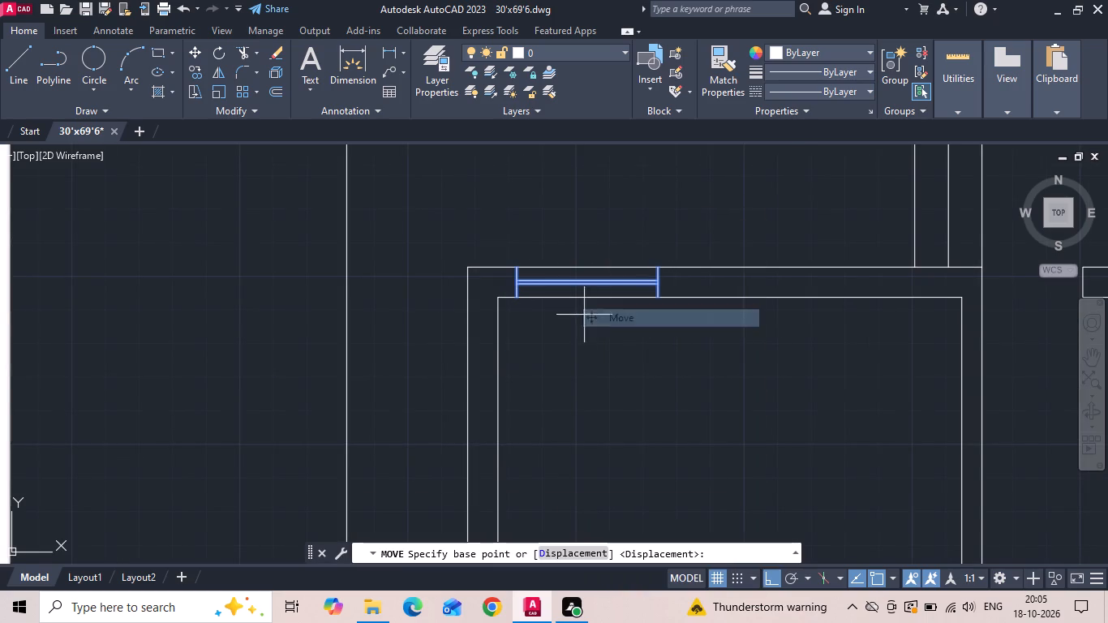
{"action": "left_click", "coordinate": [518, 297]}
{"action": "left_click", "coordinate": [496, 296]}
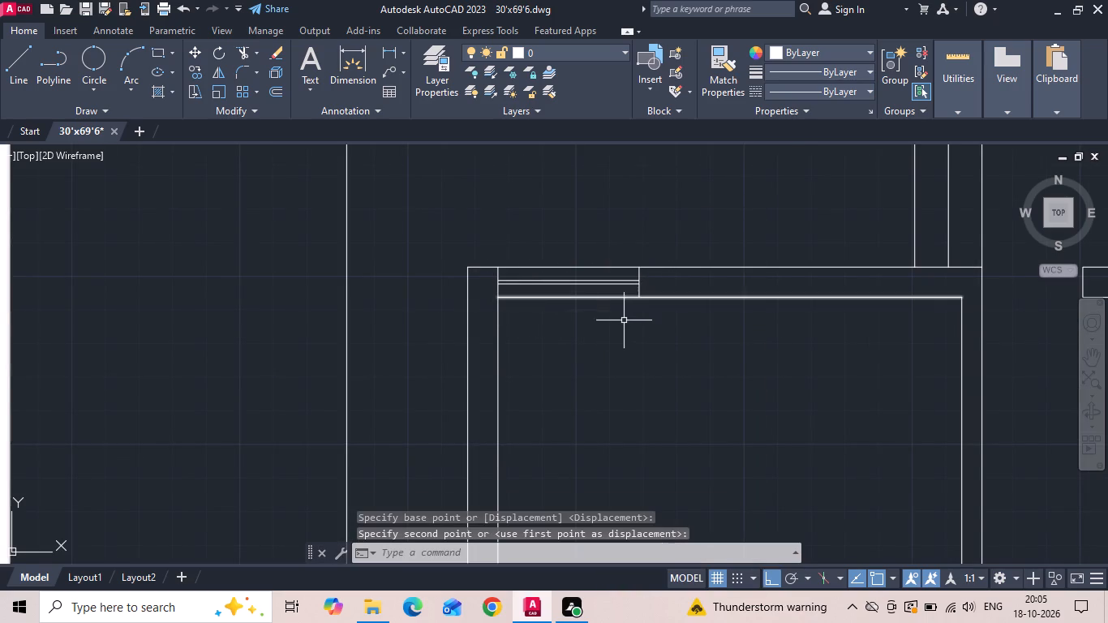
Draw a vertical construction line upward from the midpoint of the inner face of Bedroom 2's top wall.
{"action": "key", "text": "l"}
{"action": "key", "text": "space"}
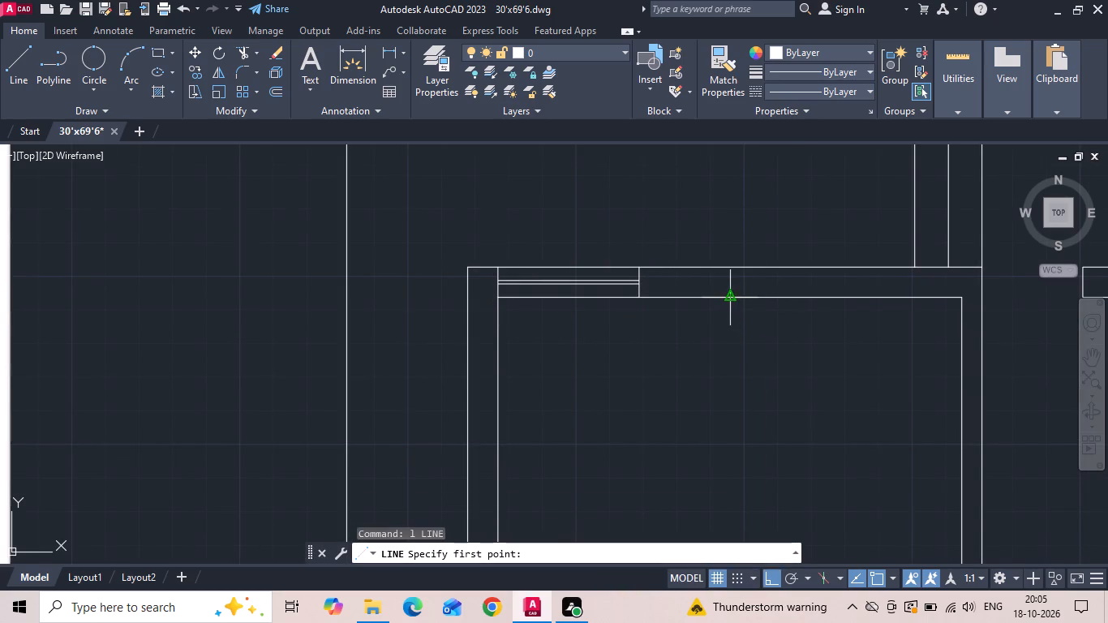
{"action": "left_click_drag", "start_coordinate": [732, 299], "coordinate": [735, 285]}
{"action": "left_click", "coordinate": [736, 226]}
{"action": "key", "text": "Escape"}
Move the top wall window by its glass line's midpoint onto the construction line, centring it on Bedroom 2's top wall.
{"action": "scroll", "coordinate": [544, 256], "scroll_direction": "up", "scroll_amount": 1}
{"action": "left_click_drag", "start_coordinate": [456, 256], "coordinate": [493, 316]}
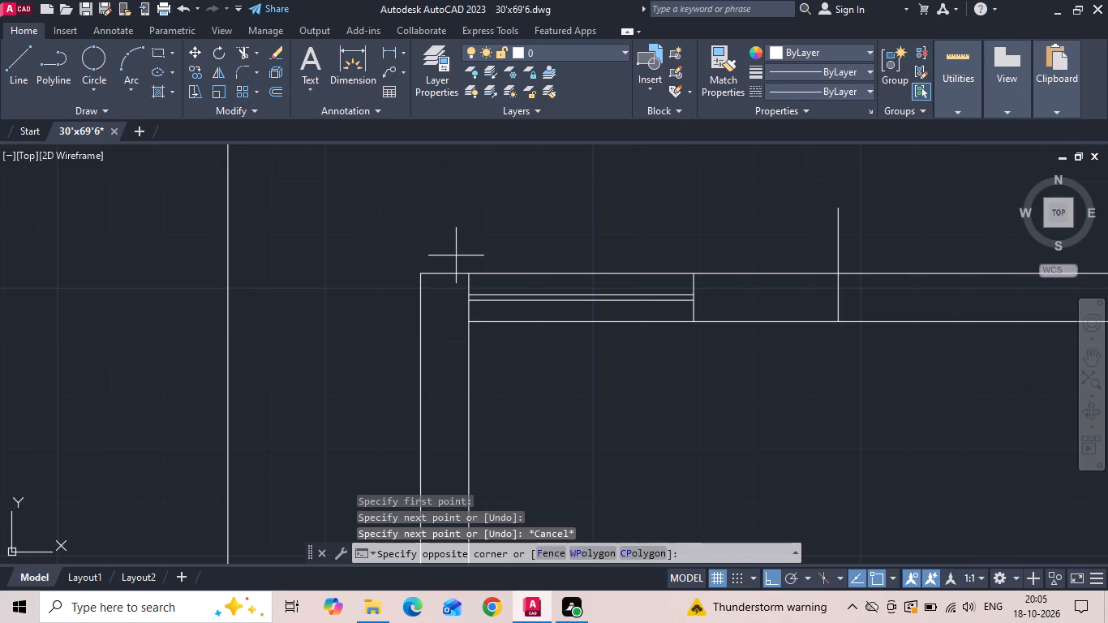
{"action": "left_click_drag", "start_coordinate": [493, 316], "coordinate": [481, 303]}
{"action": "left_click", "coordinate": [726, 371]}
{"action": "right_click", "coordinate": [543, 222]}
{"action": "left_click", "coordinate": [591, 316]}
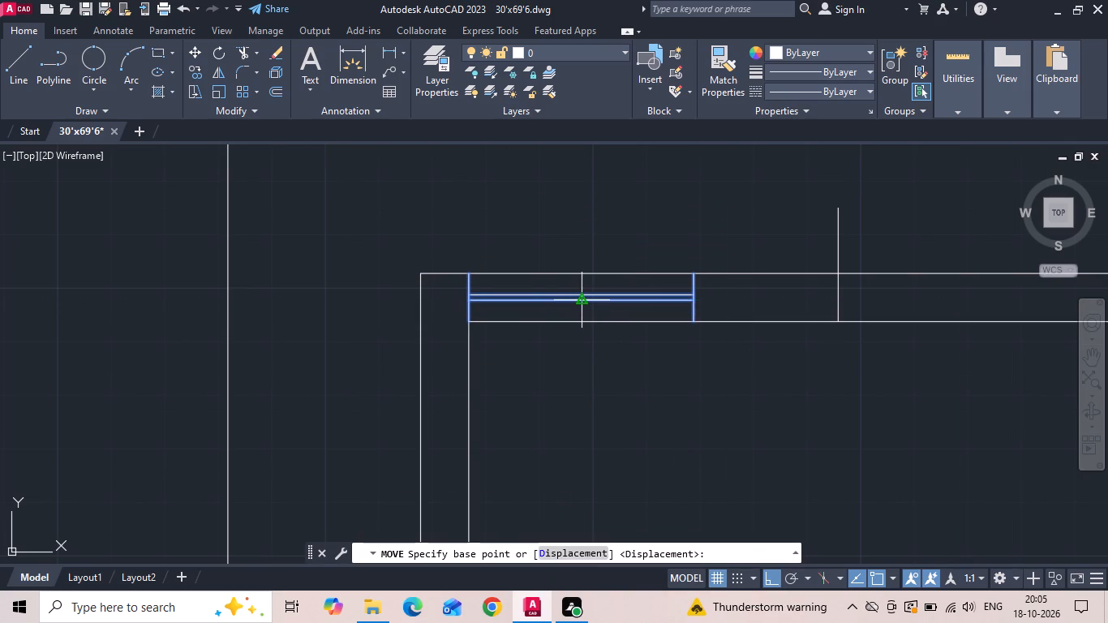
{"action": "left_click", "coordinate": [584, 302]}
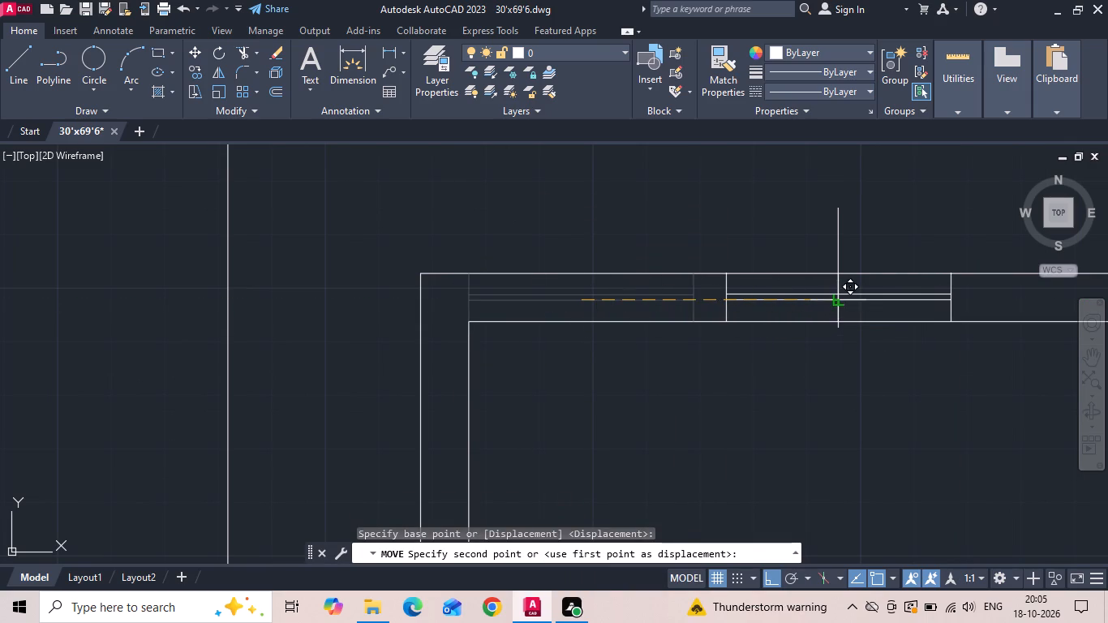
{"action": "left_click", "coordinate": [840, 305]}
{"action": "key", "text": "Escape"}
Delete the vertical construction line above Bedroom 2's top wall.
{"action": "left_click_drag", "start_coordinate": [860, 248], "coordinate": [784, 239]}
{"action": "left_click", "coordinate": [763, 228]}
{"action": "key", "text": "Delete"}
Compare the redrawn plan's windows and room layout with the reference plan, and examine the reference's room labels.
{"action": "scroll", "coordinate": [662, 264], "scroll_direction": "down", "scroll_amount": 3}
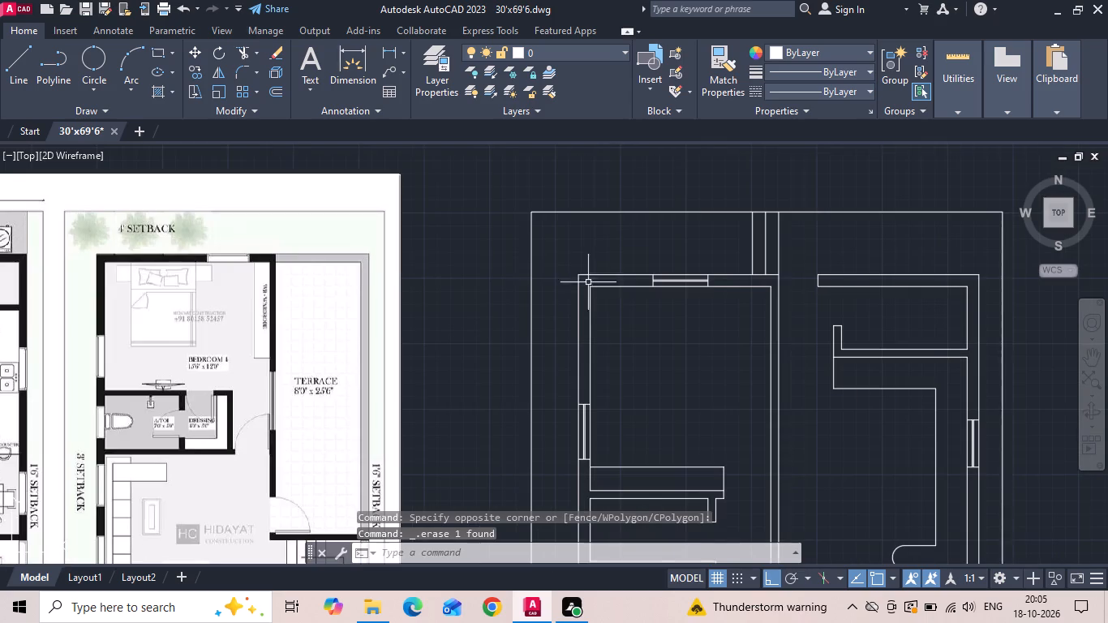
{"action": "scroll", "coordinate": [543, 286], "scroll_direction": "down", "scroll_amount": 1}
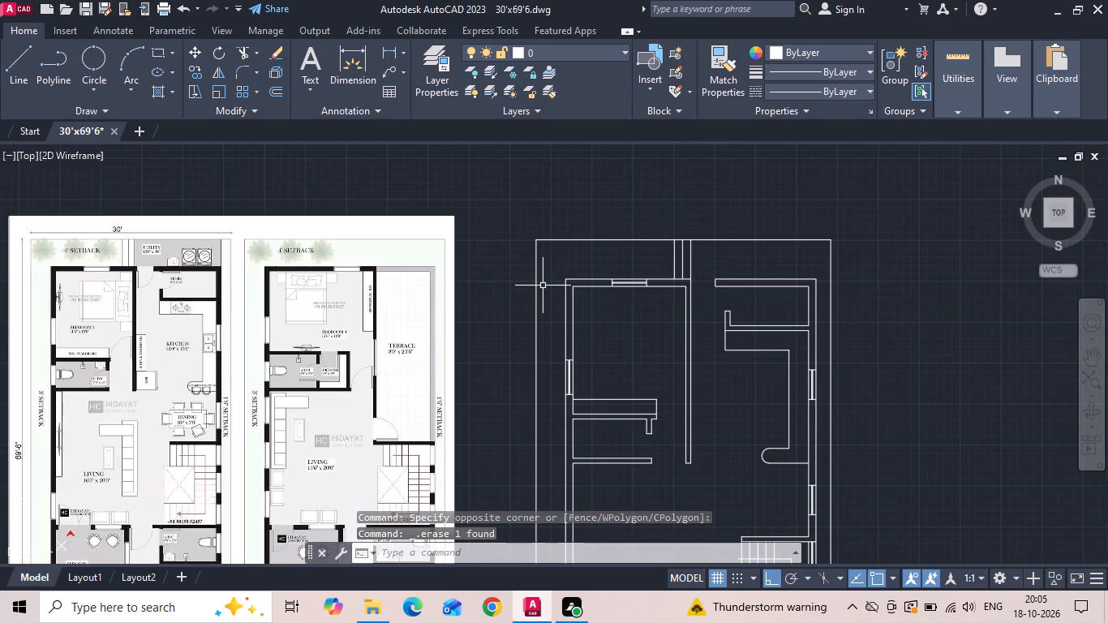
{"action": "middle_click_drag", "start_coordinate": [575, 349], "coordinate": [593, 280]}
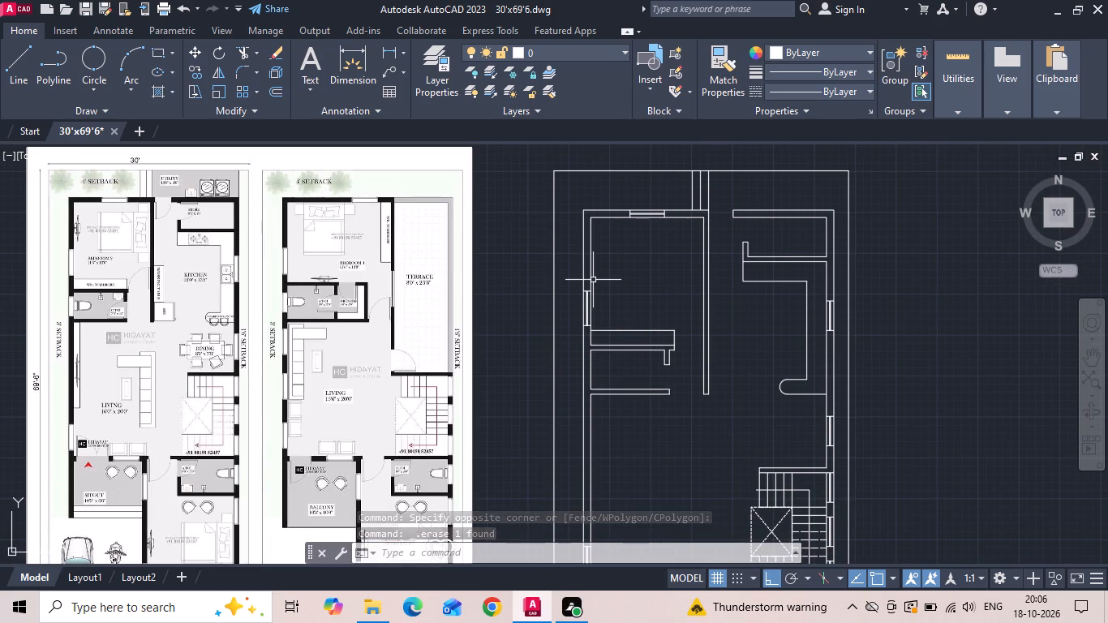
{"action": "middle_click_drag", "start_coordinate": [601, 344], "coordinate": [575, 211]}
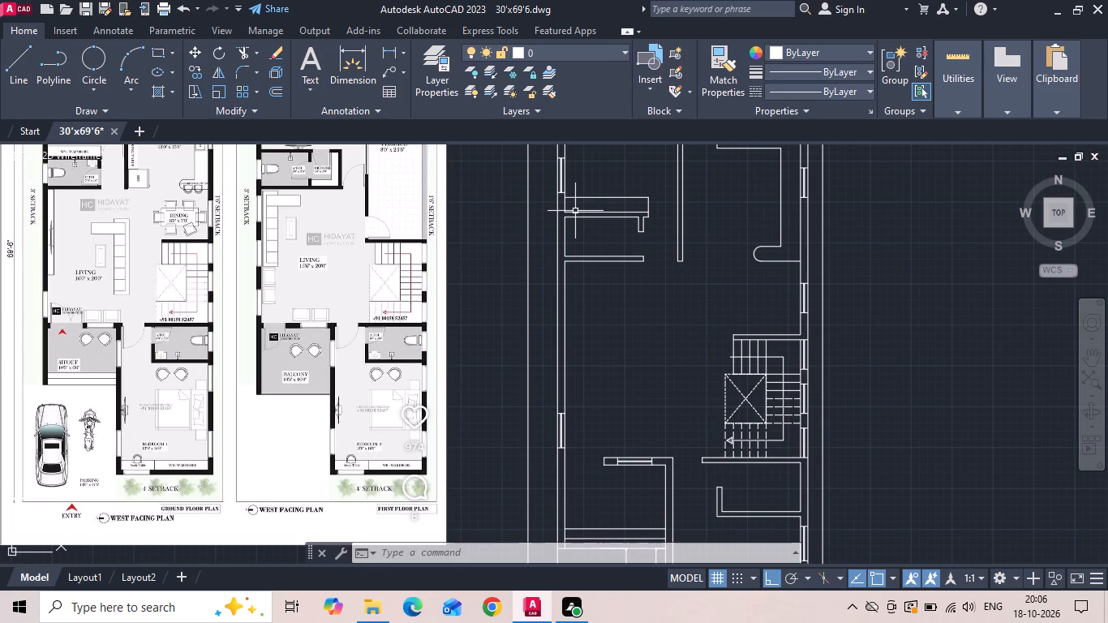
{"action": "middle_click_drag", "start_coordinate": [565, 238], "coordinate": [563, 342]}
{"action": "middle_click_drag", "start_coordinate": [285, 227], "coordinate": [290, 247]}
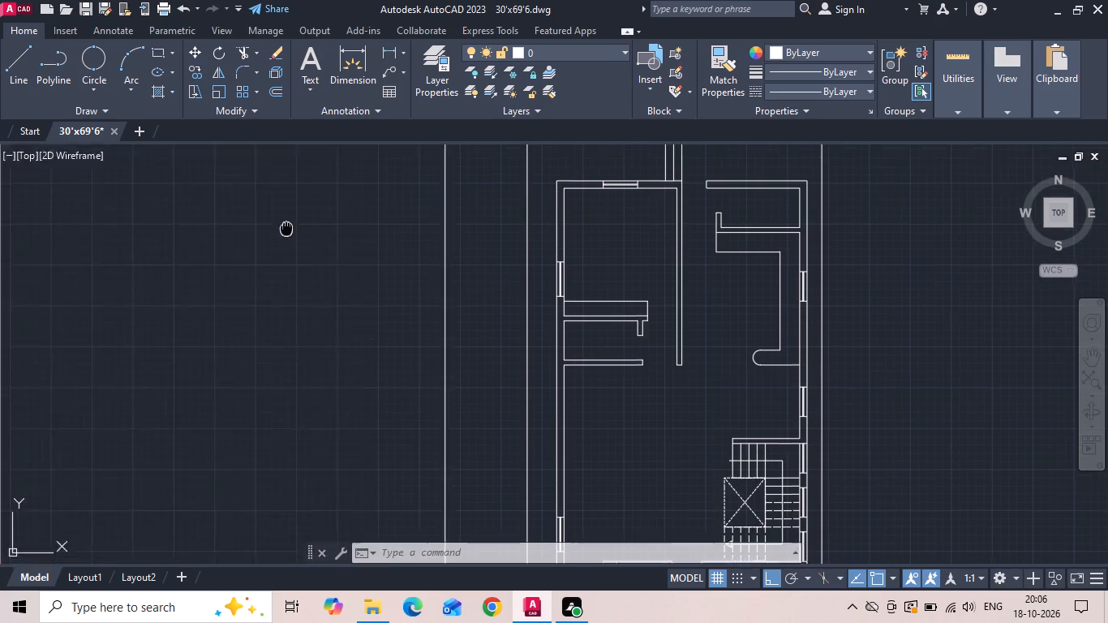
{"action": "middle_click_drag", "start_coordinate": [290, 247], "coordinate": [291, 266]}
{"action": "scroll", "coordinate": [204, 294], "scroll_direction": "up", "scroll_amount": 2}
{"action": "scroll", "coordinate": [11, 308], "scroll_direction": "up", "scroll_amount": 1}
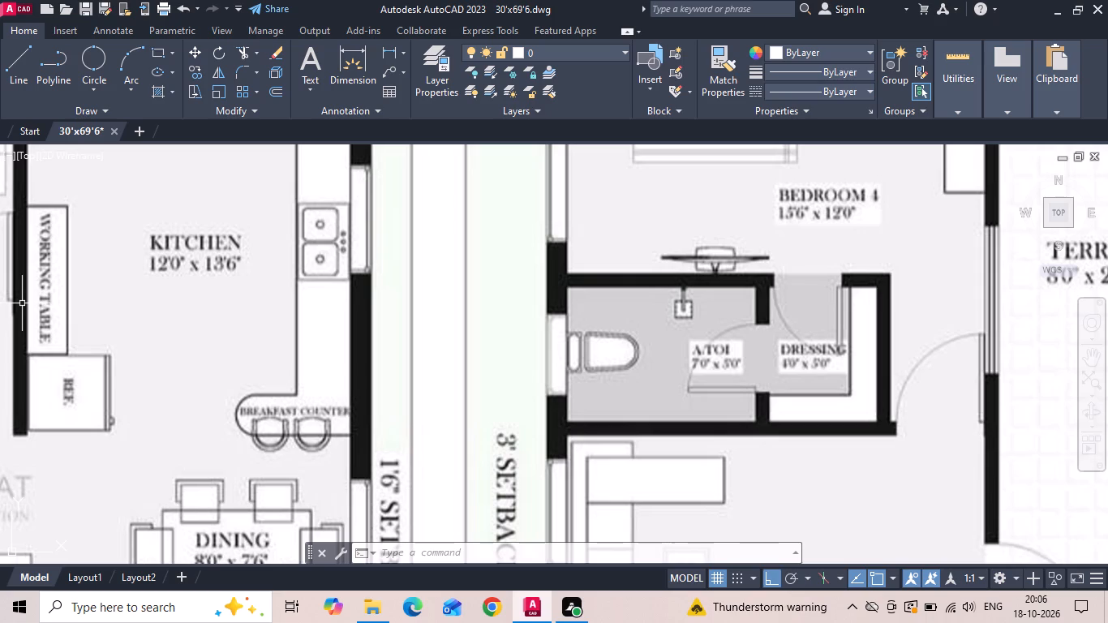
{"action": "scroll", "coordinate": [178, 329], "scroll_direction": "down", "scroll_amount": 2}
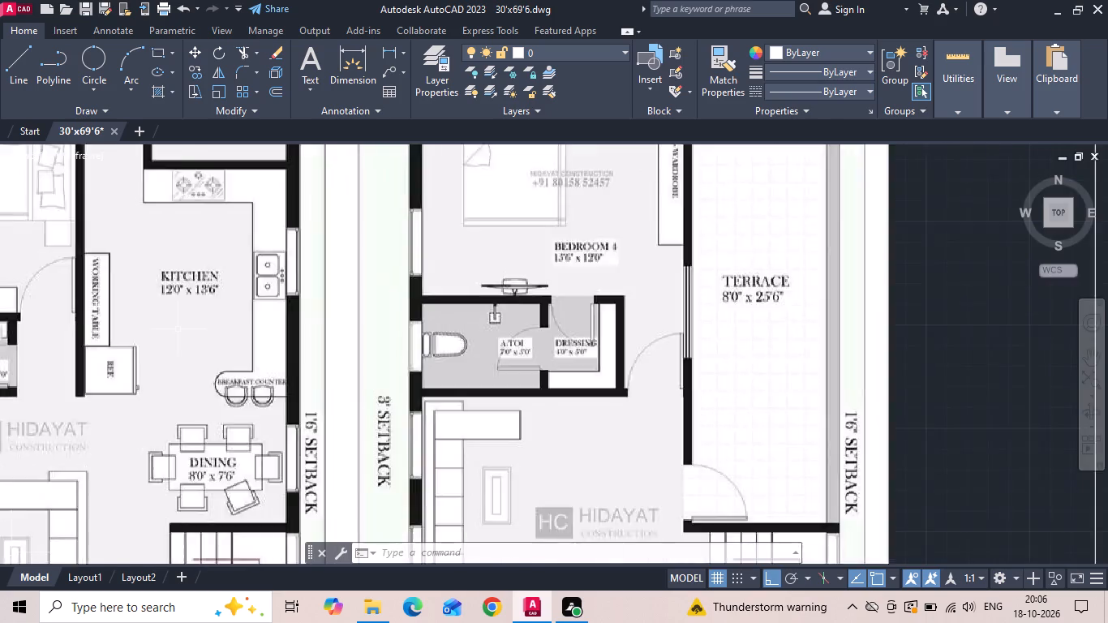
{"action": "scroll", "coordinate": [178, 329], "scroll_direction": "down", "scroll_amount": 2}
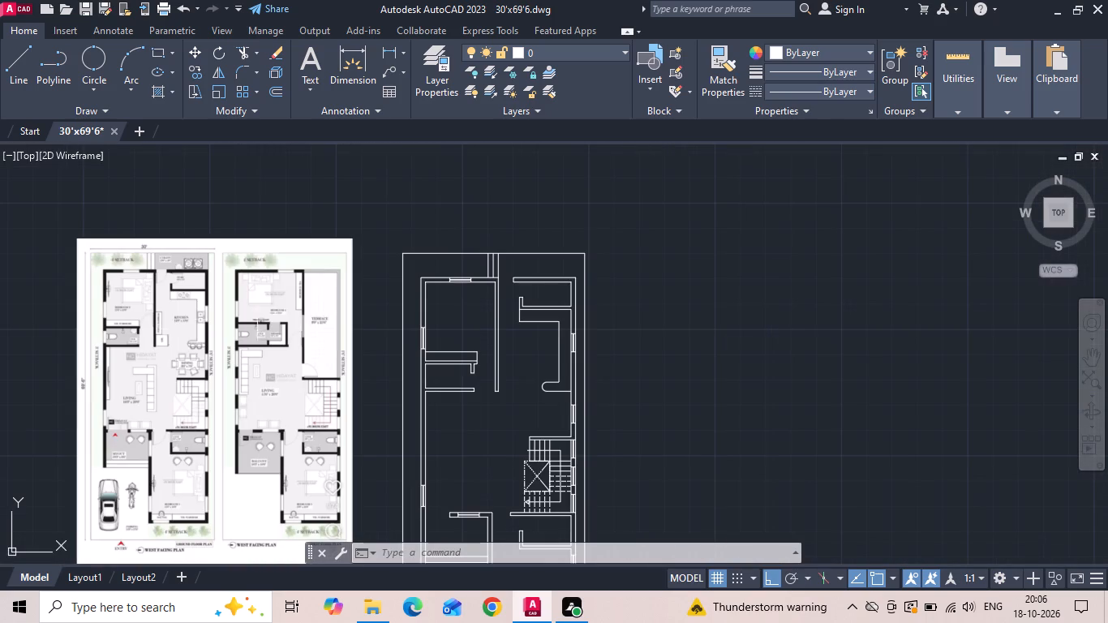
{"action": "scroll", "coordinate": [417, 311], "scroll_direction": "up", "scroll_amount": 2}
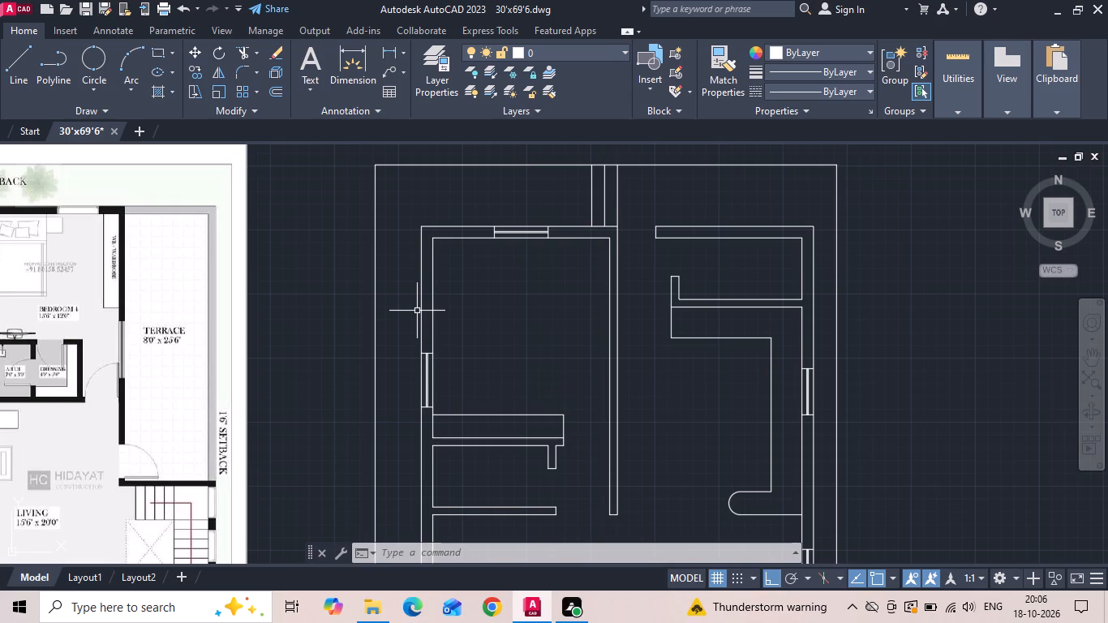
Start a multiline text box inside Bedroom 2 with a text height of 8".
{"action": "key", "text": "m"}
{"action": "type", "text": "text"}
{"action": "key", "text": "space"}
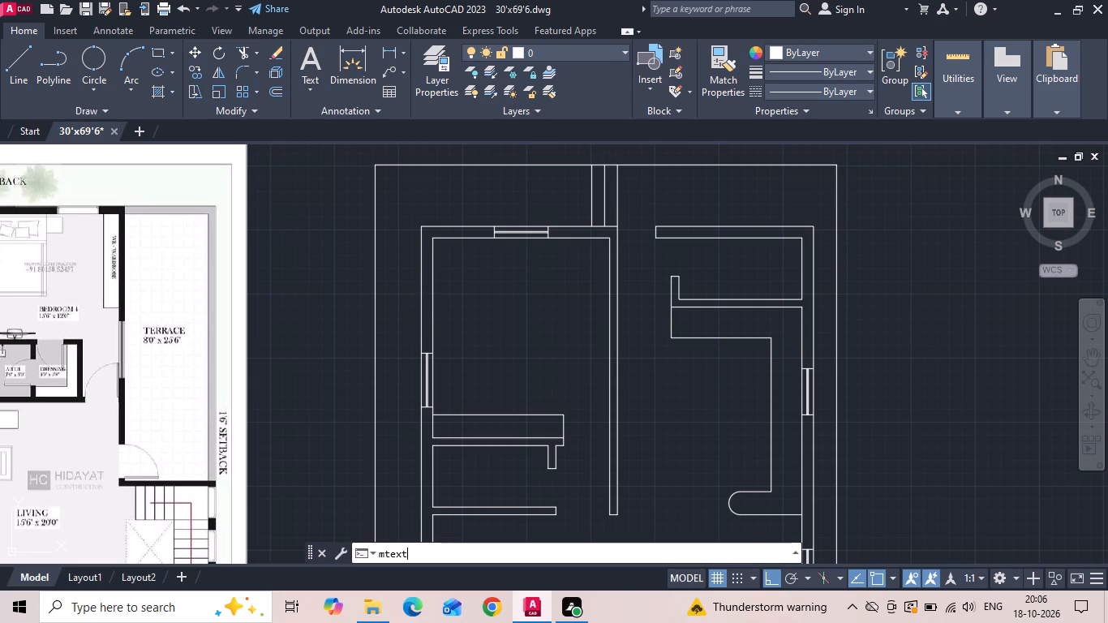
{"action": "left_click", "coordinate": [452, 307]}
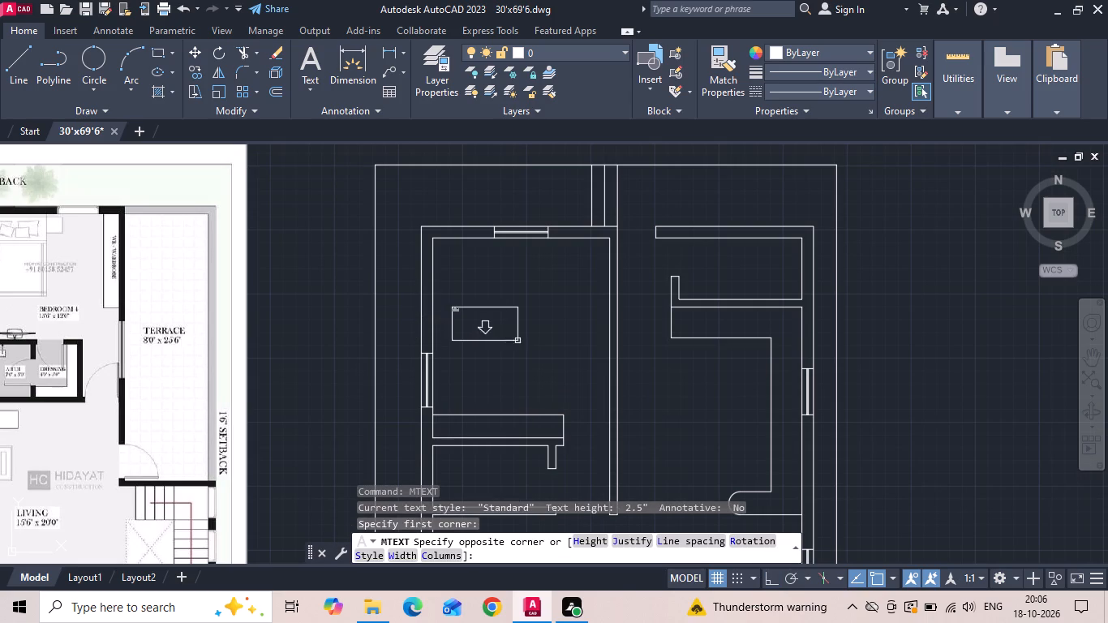
{"action": "left_click", "coordinate": [587, 354]}
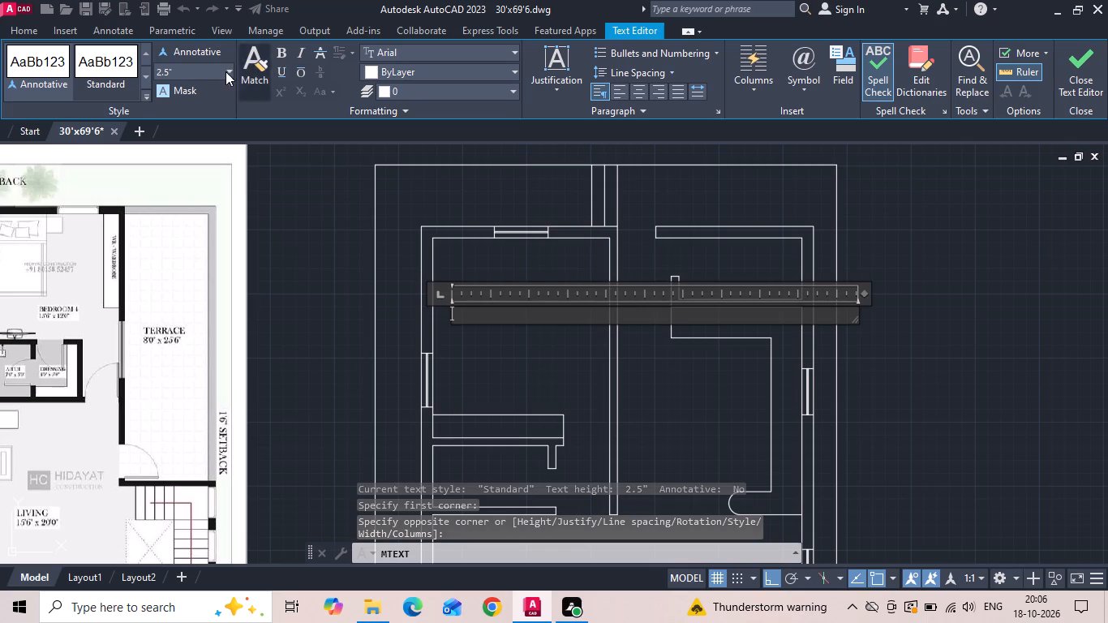
{"action": "left_click", "coordinate": [202, 70]}
{"action": "key", "text": "BackSpace"}
{"action": "type", "text": "8\""}
{"action": "key", "text": "Return"}
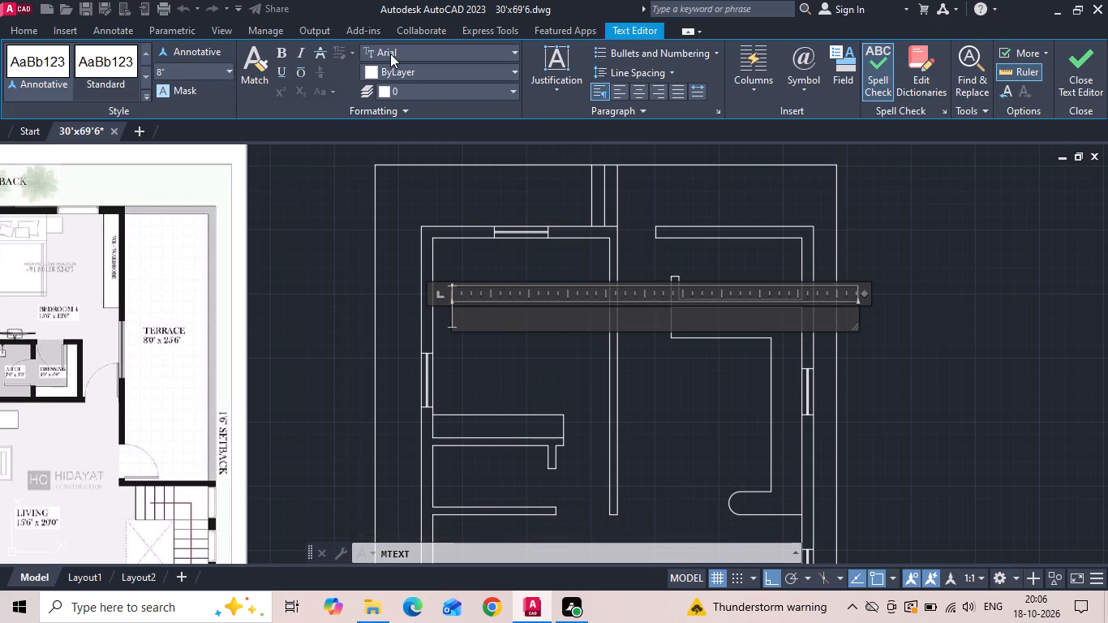
Set the label text's font to Times New Roman.
{"action": "left_click", "coordinate": [390, 54]}
{"action": "scroll", "coordinate": [397, 112], "scroll_direction": "down", "scroll_amount": 20}
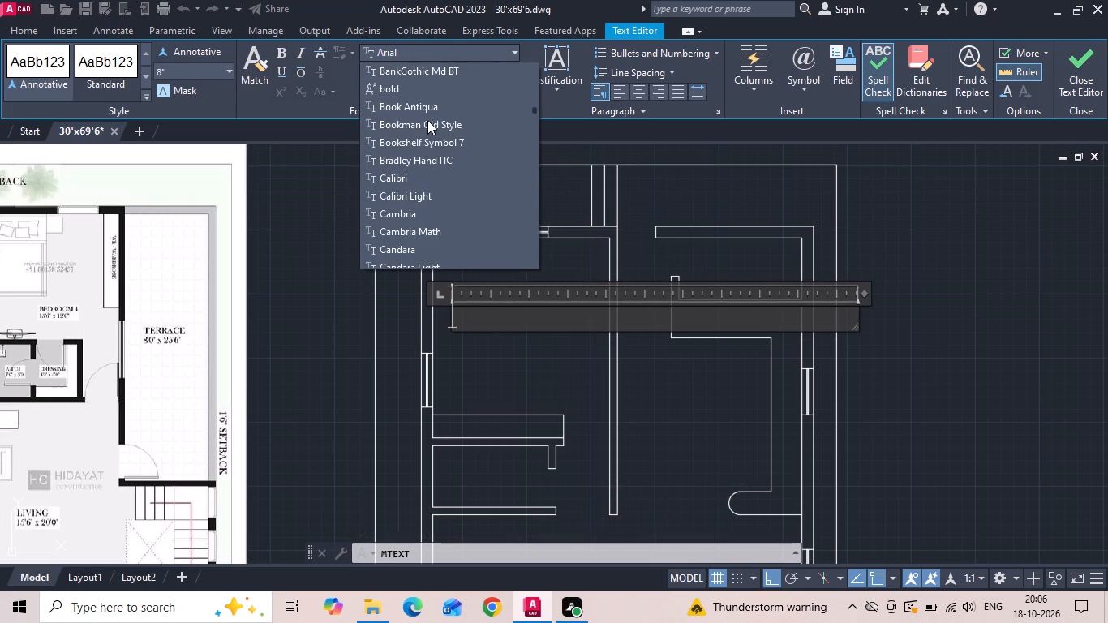
{"action": "scroll", "coordinate": [427, 120], "scroll_direction": "down", "scroll_amount": 20}
{"action": "scroll", "coordinate": [427, 120], "scroll_direction": "down", "scroll_amount": 13}
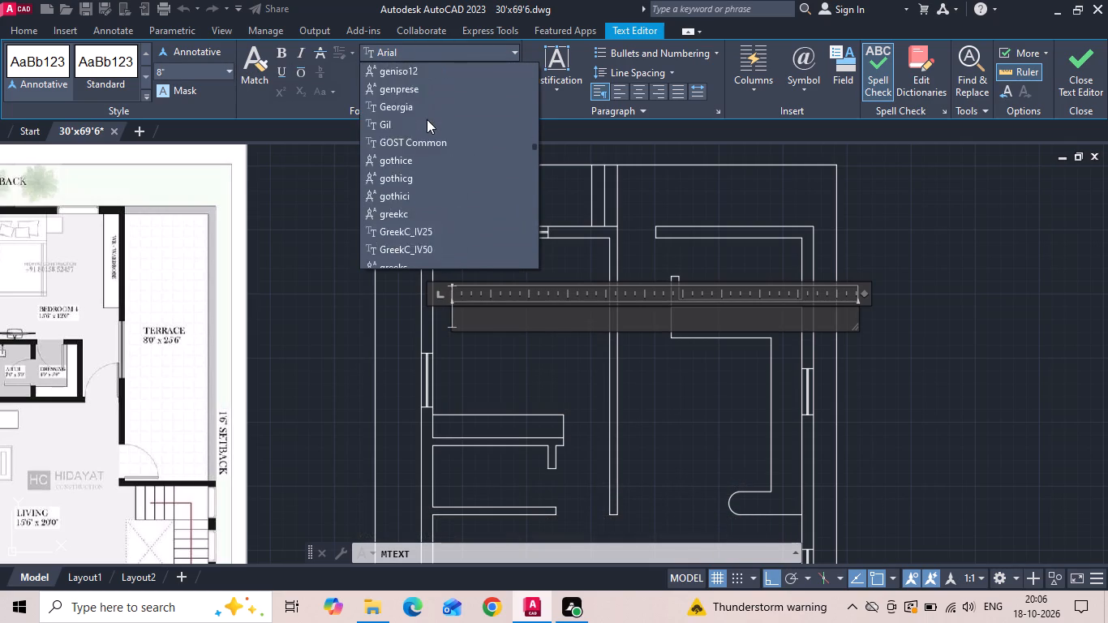
{"action": "scroll", "coordinate": [427, 119], "scroll_direction": "down", "scroll_amount": 20}
{"action": "scroll", "coordinate": [427, 119], "scroll_direction": "down", "scroll_amount": 13}
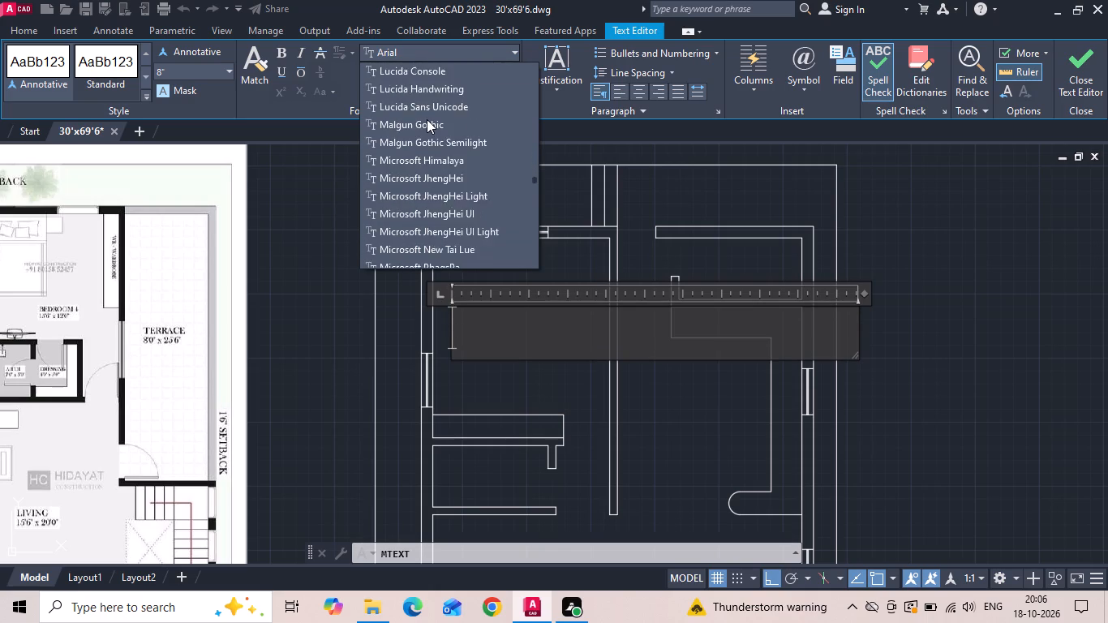
{"action": "scroll", "coordinate": [427, 119], "scroll_direction": "down", "scroll_amount": 20}
{"action": "scroll", "coordinate": [427, 119], "scroll_direction": "down", "scroll_amount": 10}
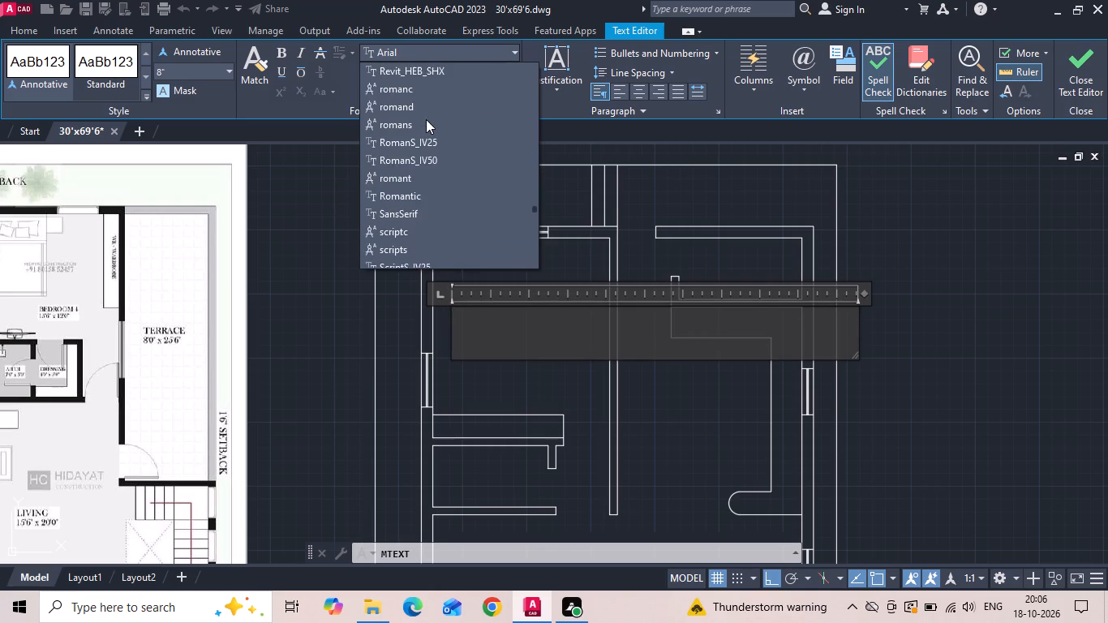
{"action": "scroll", "coordinate": [426, 119], "scroll_direction": "down", "scroll_amount": 19}
{"action": "scroll", "coordinate": [426, 119], "scroll_direction": "down", "scroll_amount": 2}
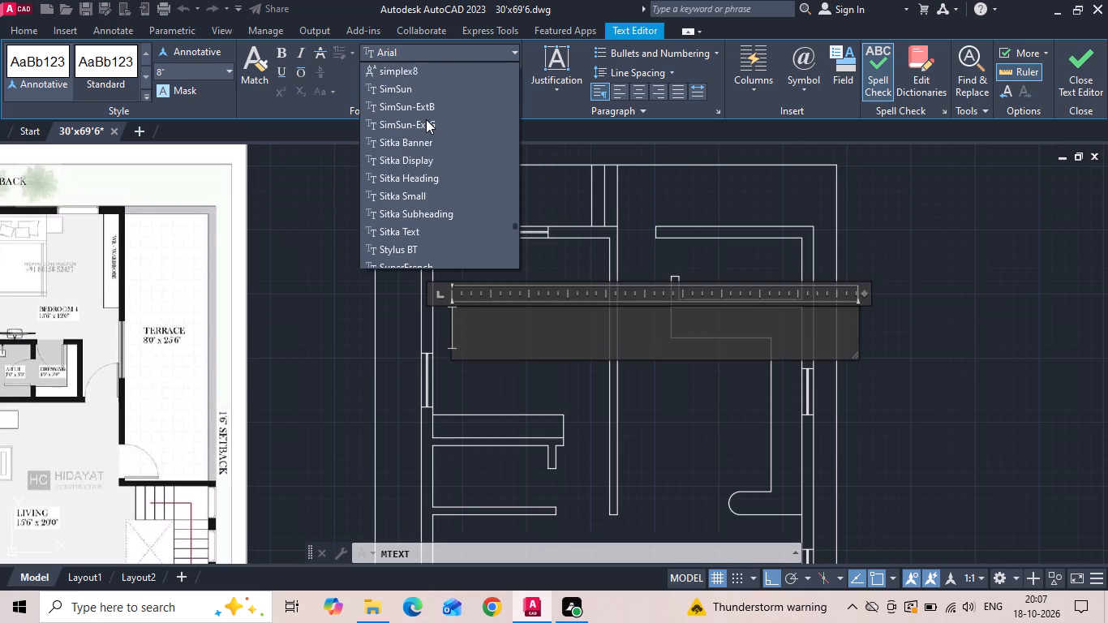
{"action": "scroll", "coordinate": [426, 119], "scroll_direction": "down", "scroll_amount": 18}
{"action": "scroll", "coordinate": [426, 119], "scroll_direction": "down", "scroll_amount": 4}
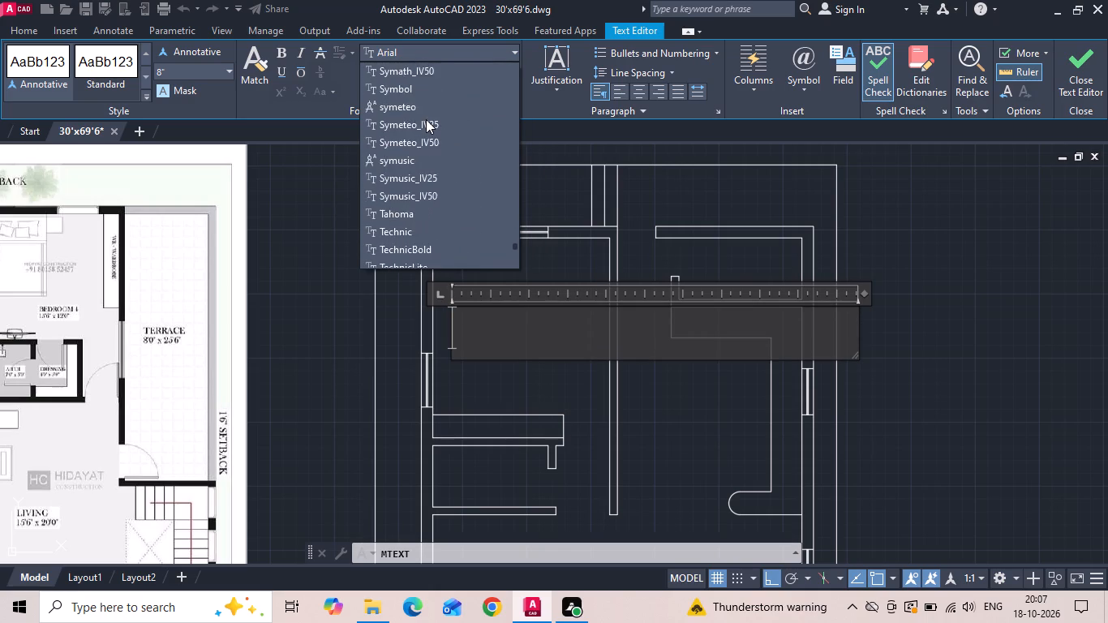
{"action": "scroll", "coordinate": [426, 119], "scroll_direction": "down", "scroll_amount": 4}
{"action": "left_click", "coordinate": [407, 162]}
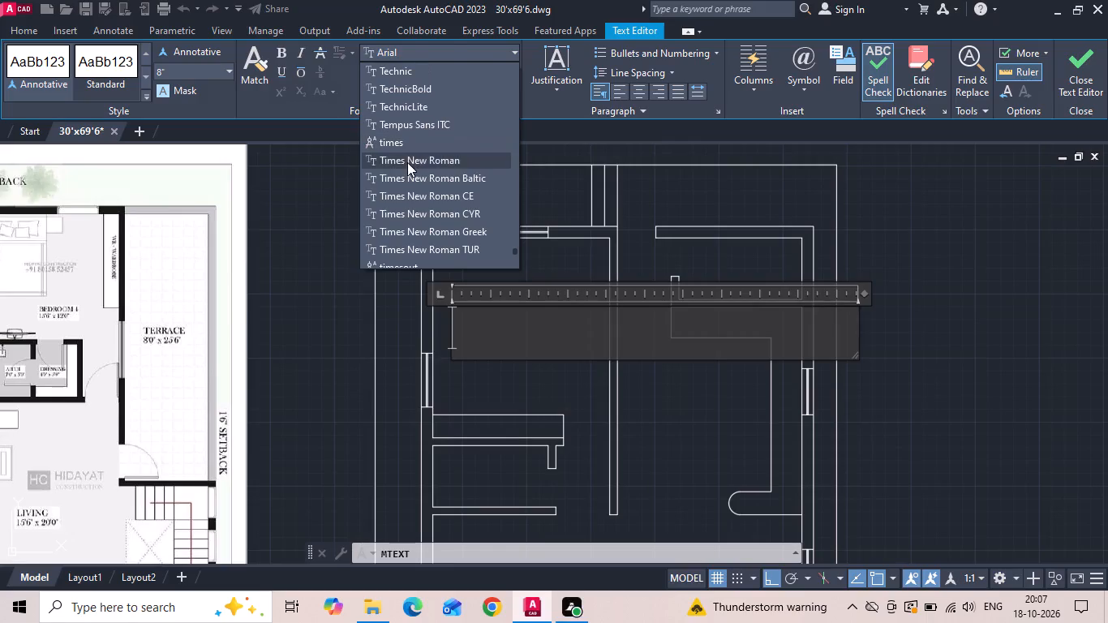
Enter the two-line label "BEDROOM 2" and "11'6"X13'0"" in the Bedroom 2 text box, following the reference plan.
{"action": "middle_click_drag", "start_coordinate": [313, 293], "coordinate": [603, 281]}
{"action": "scroll", "coordinate": [676, 305], "scroll_direction": "down", "scroll_amount": 1}
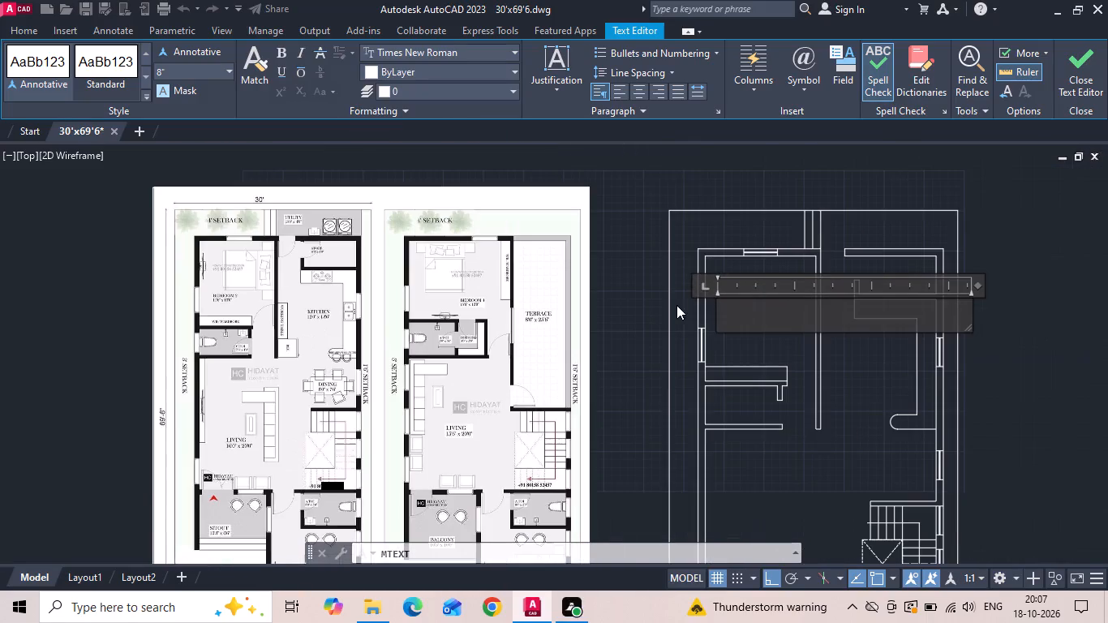
{"action": "scroll", "coordinate": [239, 306], "scroll_direction": "up", "scroll_amount": 3}
{"action": "scroll", "coordinate": [220, 303], "scroll_direction": "down", "scroll_amount": 3}
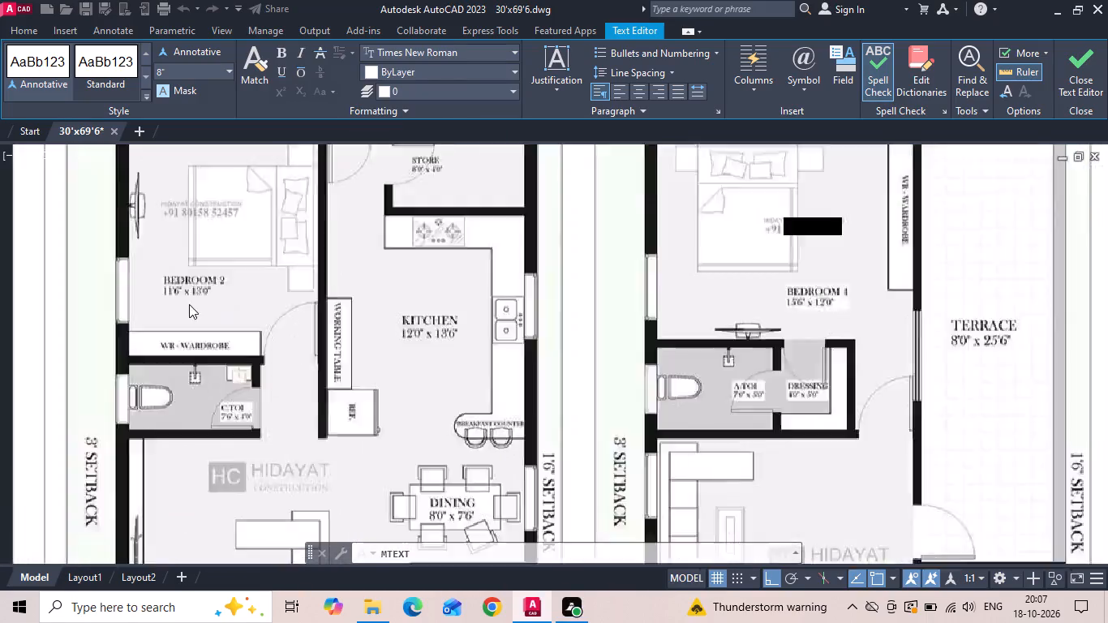
{"action": "scroll", "coordinate": [189, 304], "scroll_direction": "down", "scroll_amount": 2}
{"action": "scroll", "coordinate": [707, 301], "scroll_direction": "up", "scroll_amount": 5}
{"action": "left_click", "coordinate": [668, 329]}
{"action": "scroll", "coordinate": [667, 330], "scroll_direction": "down", "scroll_amount": 1}
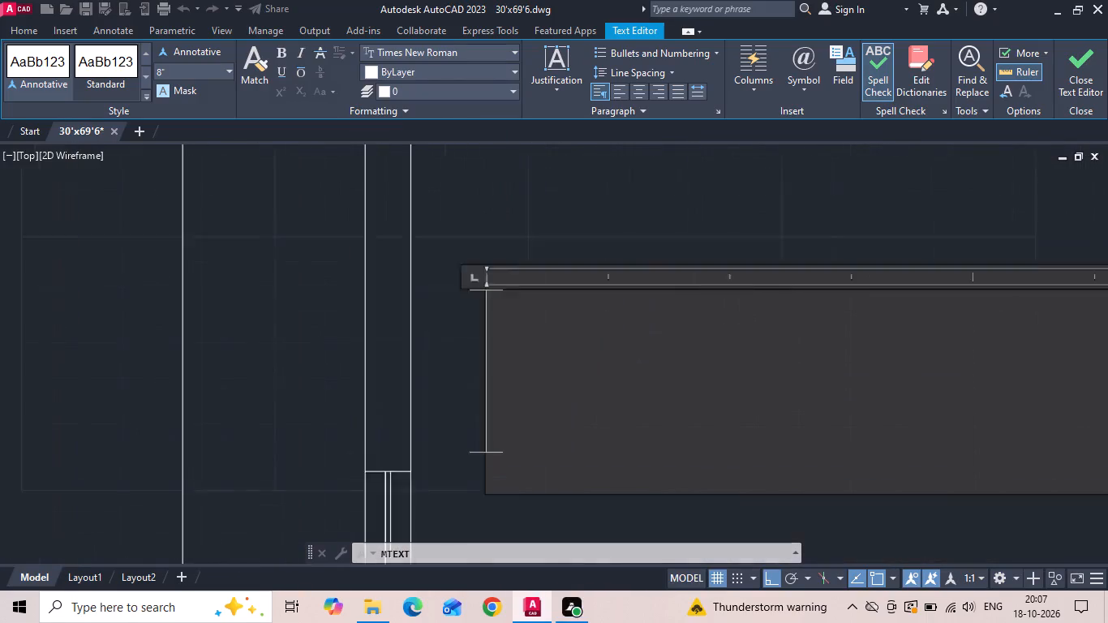
{"action": "scroll", "coordinate": [667, 330], "scroll_direction": "down", "scroll_amount": 2}
{"action": "type", "text": "bedr"}
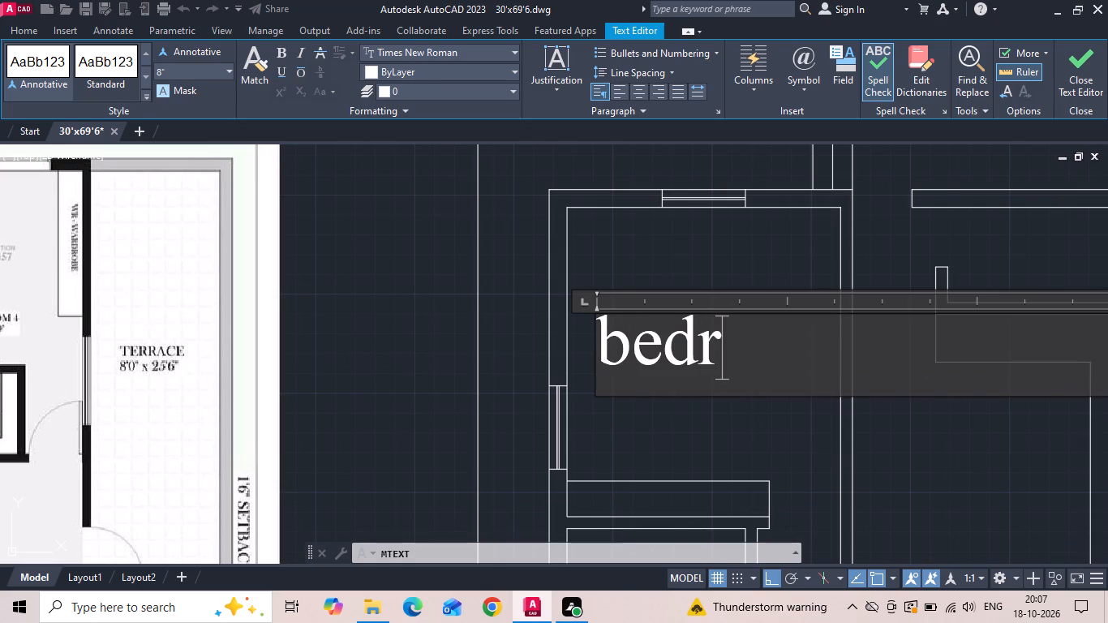
{"action": "key", "text": "BackSpace"}
{"action": "key", "text": "BackSpace"}
{"action": "key", "text": "BackSpace"}
{"action": "key", "text": "BackSpace"}
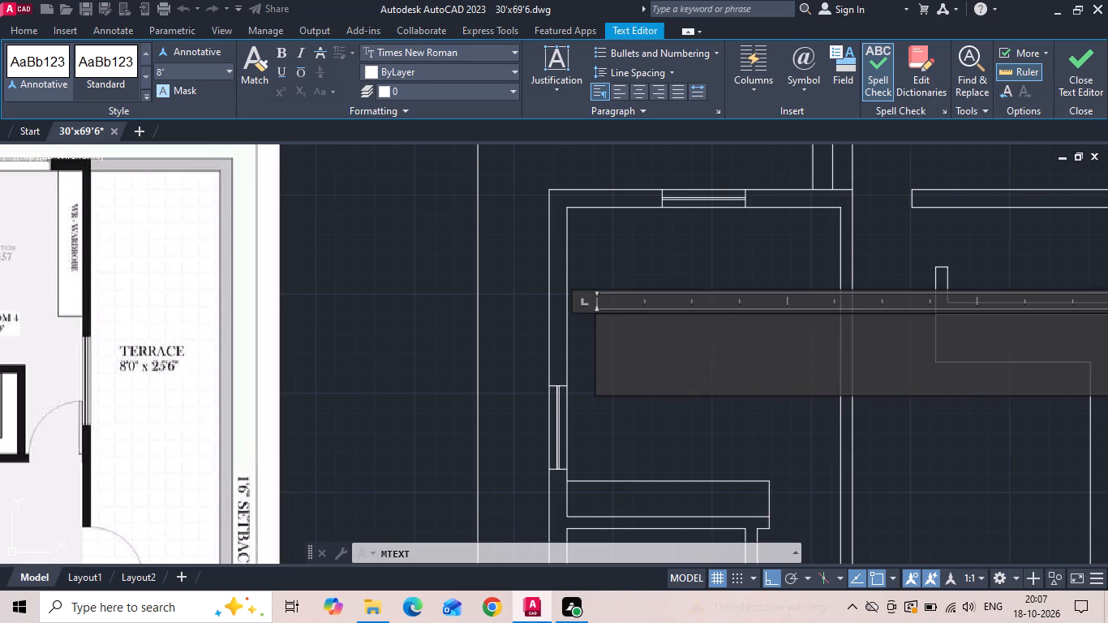
{"action": "type", "text": "BEDROOM 2"}
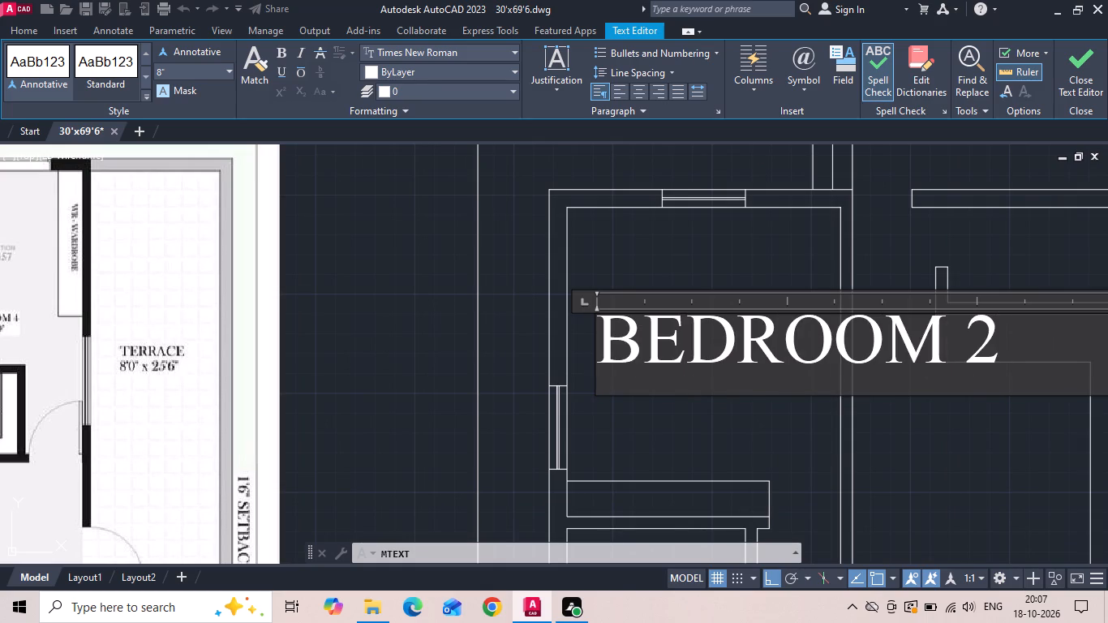
{"action": "key", "text": "Return"}
{"action": "scroll", "coordinate": [659, 330], "scroll_direction": "down", "scroll_amount": 2}
{"action": "scroll", "coordinate": [161, 343], "scroll_direction": "up", "scroll_amount": 3}
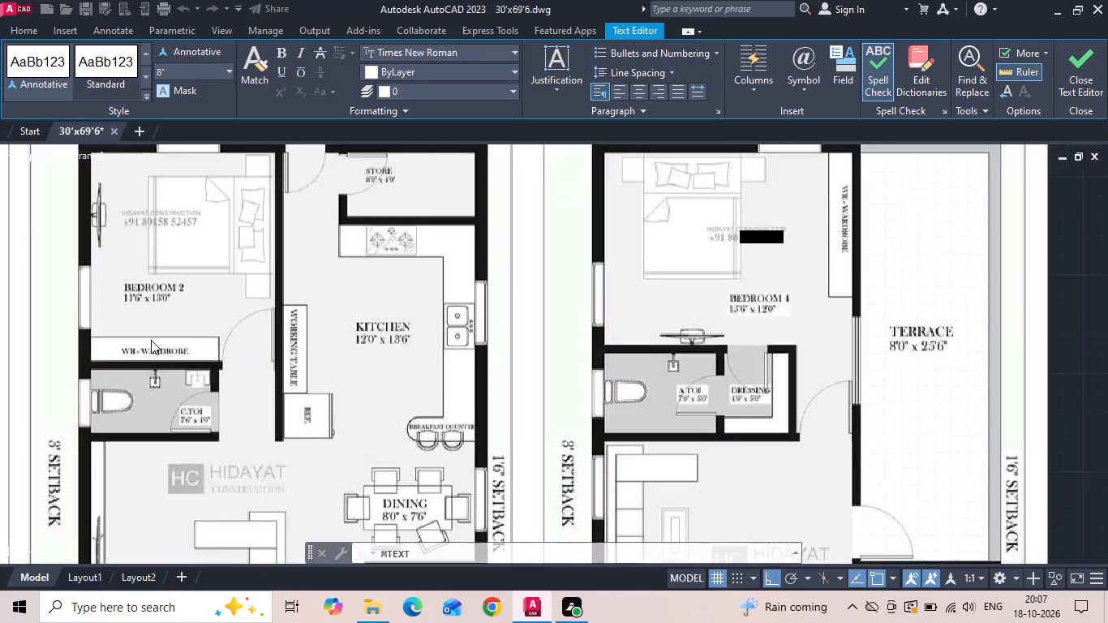
{"action": "type", "text": "11"}
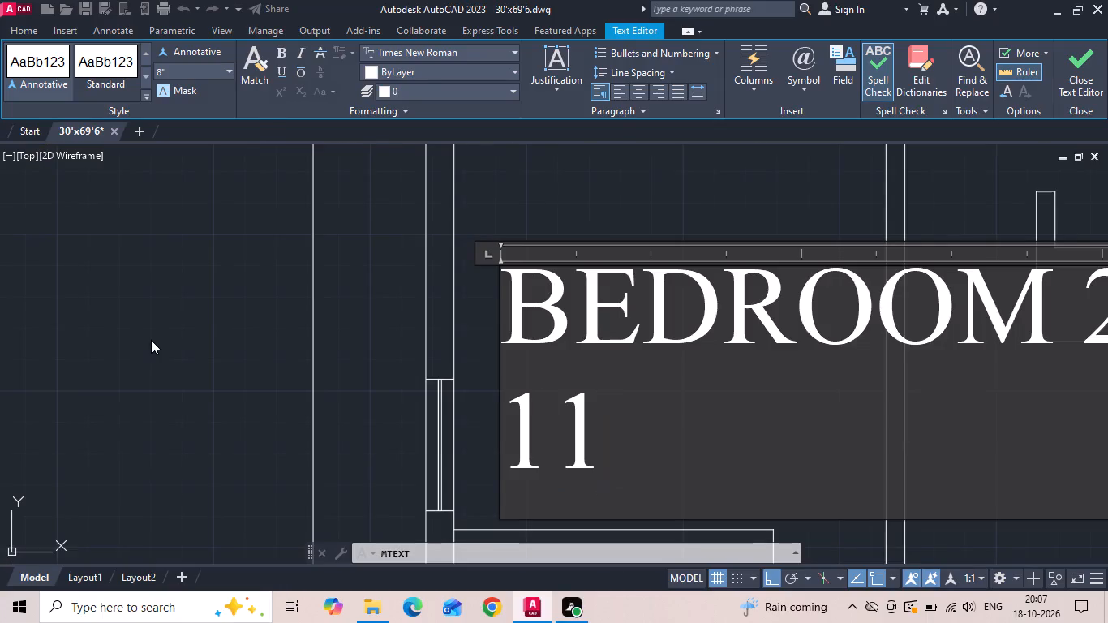
{"action": "key", "text": "apostrophe"}
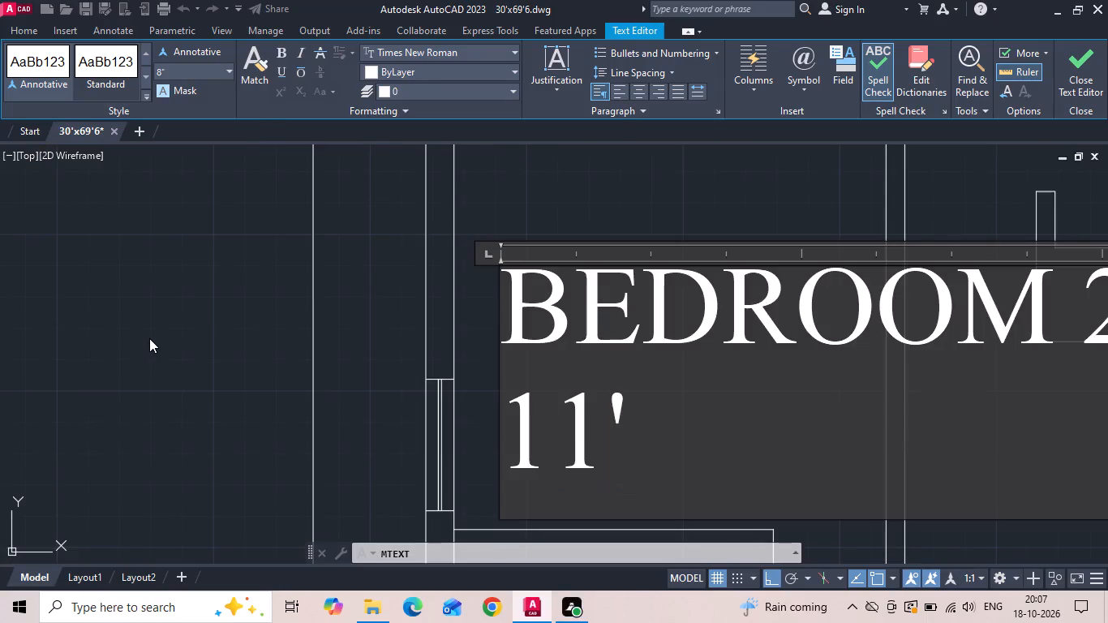
{"action": "key", "text": "6"}
{"action": "key", "text": "shift+quotedbl"}
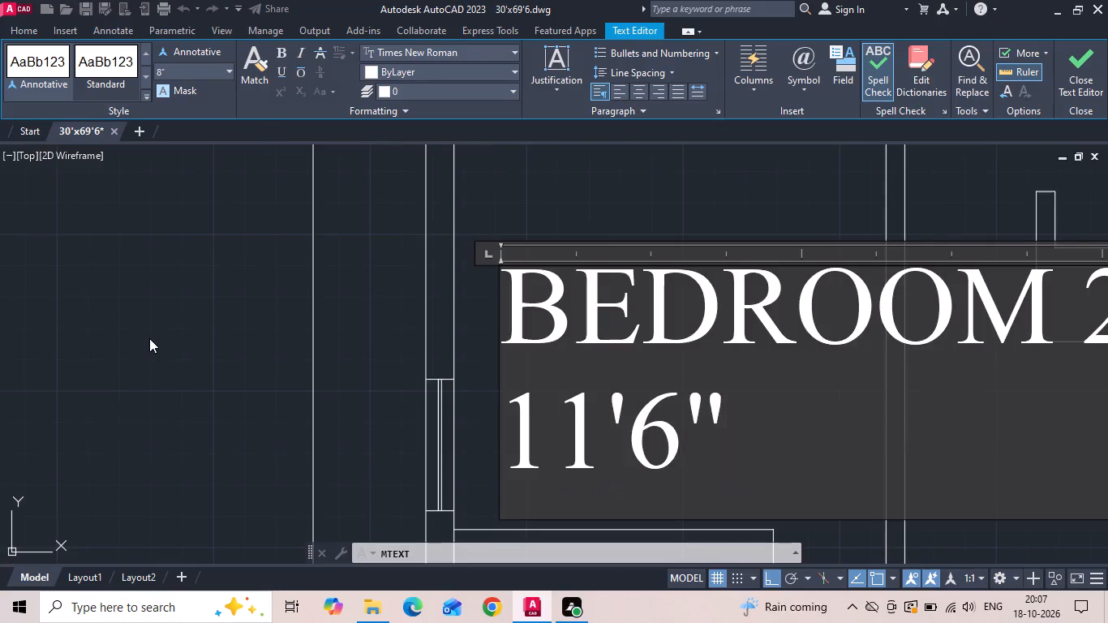
{"action": "type", "text": "X13'0\""}
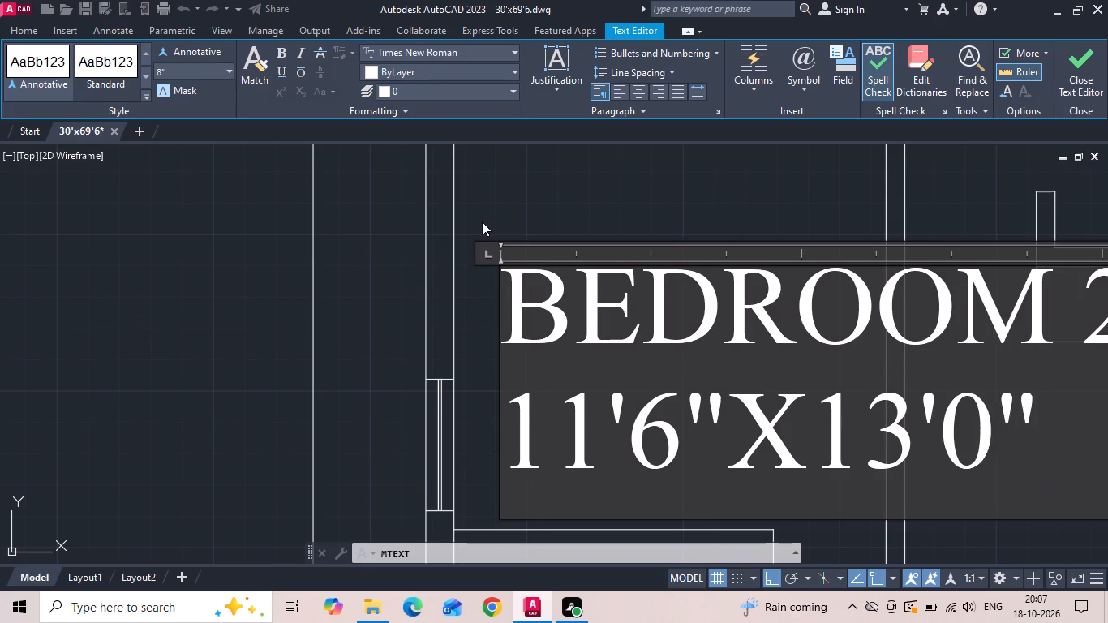
{"action": "left_click", "coordinate": [482, 221]}
Copy the Bedroom 2 label a short distance horizontally to the right within the room.
{"action": "scroll", "coordinate": [694, 307], "scroll_direction": "down", "scroll_amount": 1}
{"action": "left_click", "coordinate": [704, 317]}
{"action": "left_click", "coordinate": [665, 270]}
{"action": "right_click", "coordinate": [665, 270]}
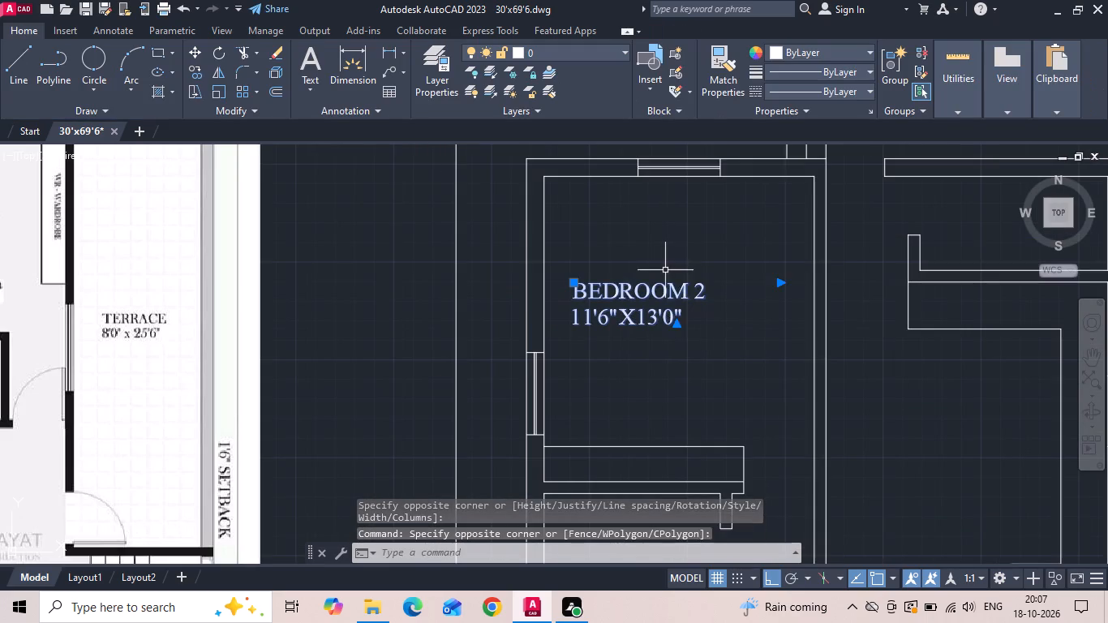
{"action": "left_click", "coordinate": [687, 302]}
{"action": "left_click_drag", "start_coordinate": [665, 363], "coordinate": [683, 369]}
{"action": "left_click", "coordinate": [702, 367]}
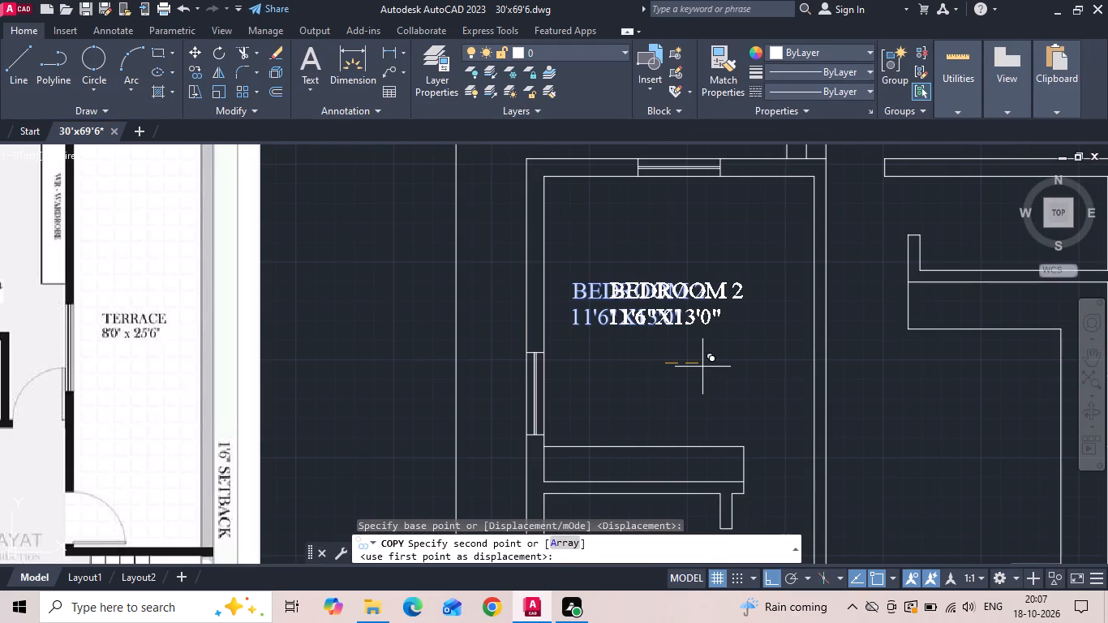
{"action": "key", "text": "Escape"}
Move the original Bedroom 2 label straight down into the toilet below the wardrobe.
{"action": "left_click", "coordinate": [599, 299]}
{"action": "right_click", "coordinate": [582, 259]}
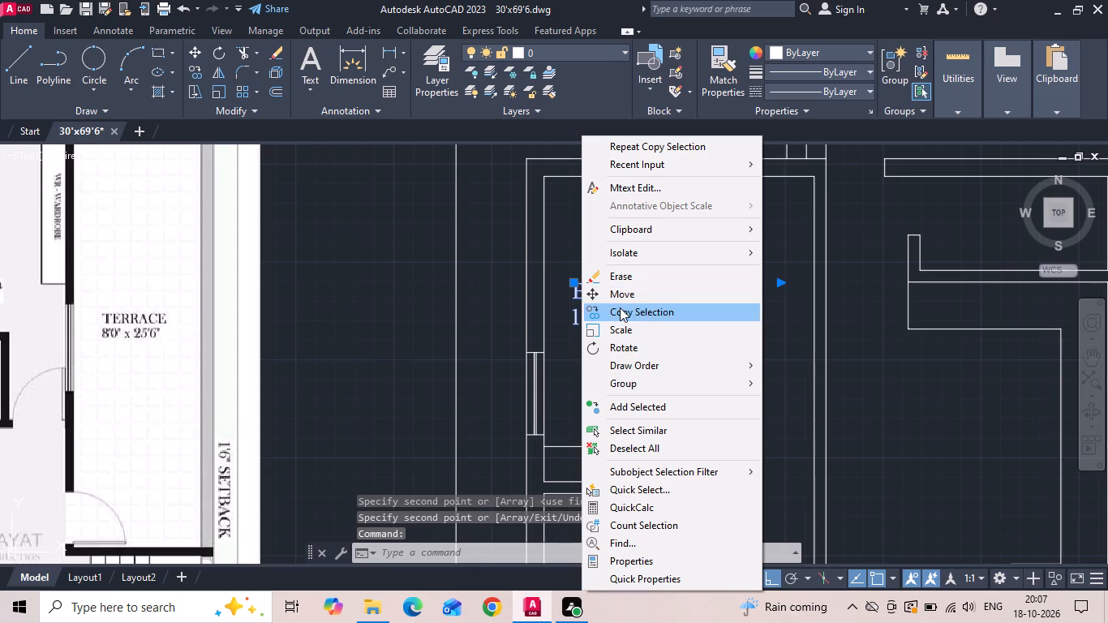
{"action": "left_click", "coordinate": [626, 302]}
{"action": "left_click_drag", "start_coordinate": [641, 284], "coordinate": [642, 314]}
{"action": "middle_click_drag", "start_coordinate": [644, 372], "coordinate": [669, 145]}
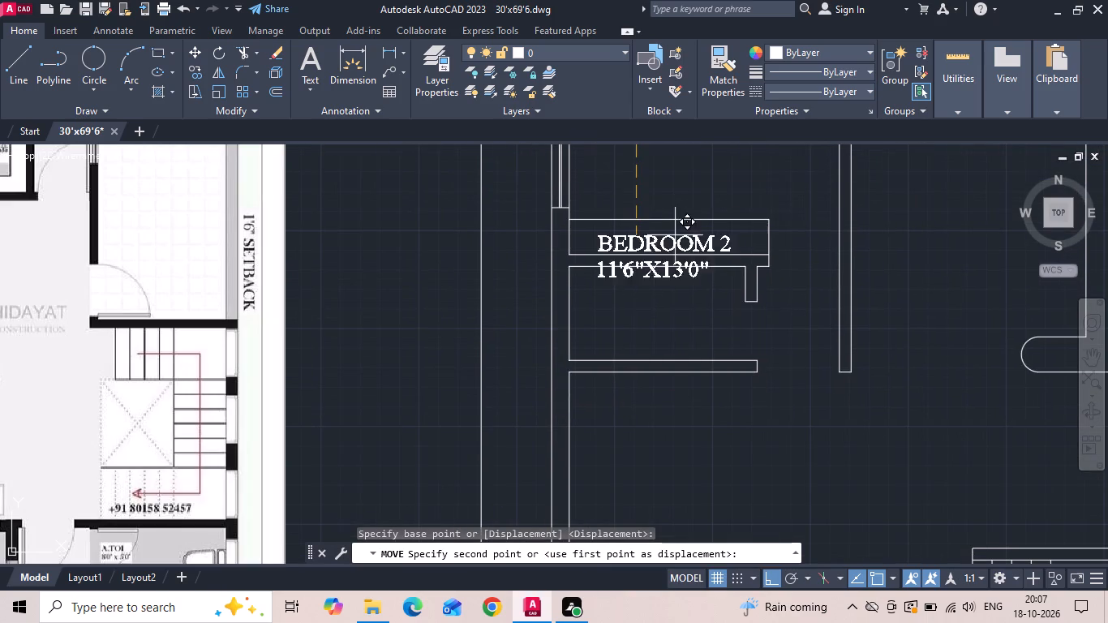
{"action": "left_click", "coordinate": [686, 295]}
{"action": "scroll", "coordinate": [699, 296], "scroll_direction": "down", "scroll_amount": 3}
{"action": "key", "text": "Escape"}
Change the size line of the label in the toilet below Bedroom 2 to 7'6"X4'0", following the reference plan.
{"action": "scroll", "coordinate": [423, 272], "scroll_direction": "up", "scroll_amount": 2}
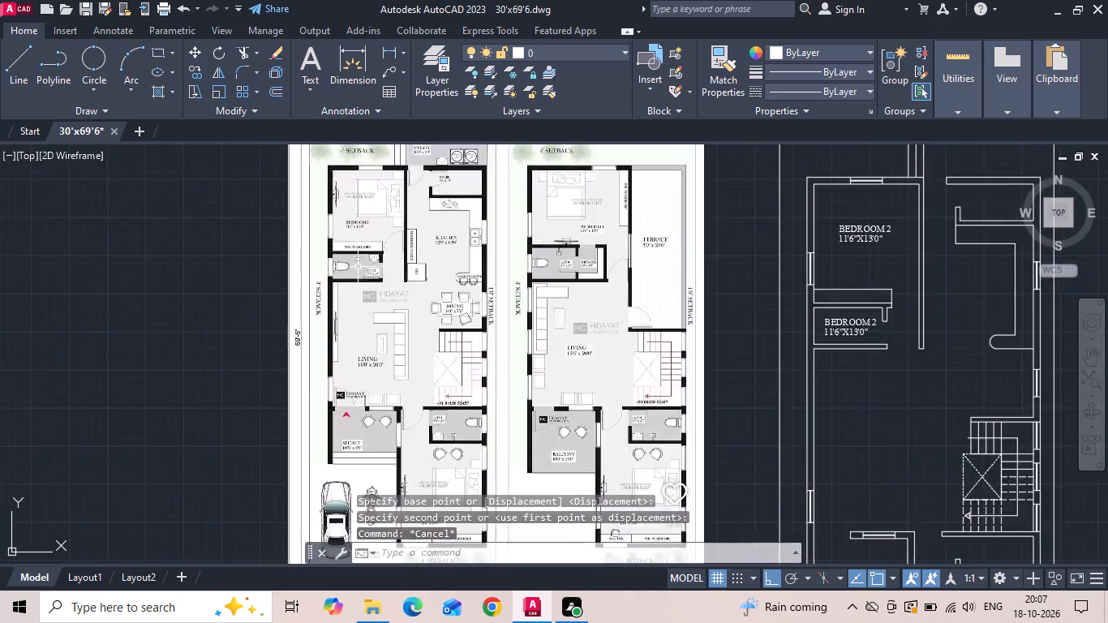
{"action": "scroll", "coordinate": [358, 267], "scroll_direction": "up", "scroll_amount": 3}
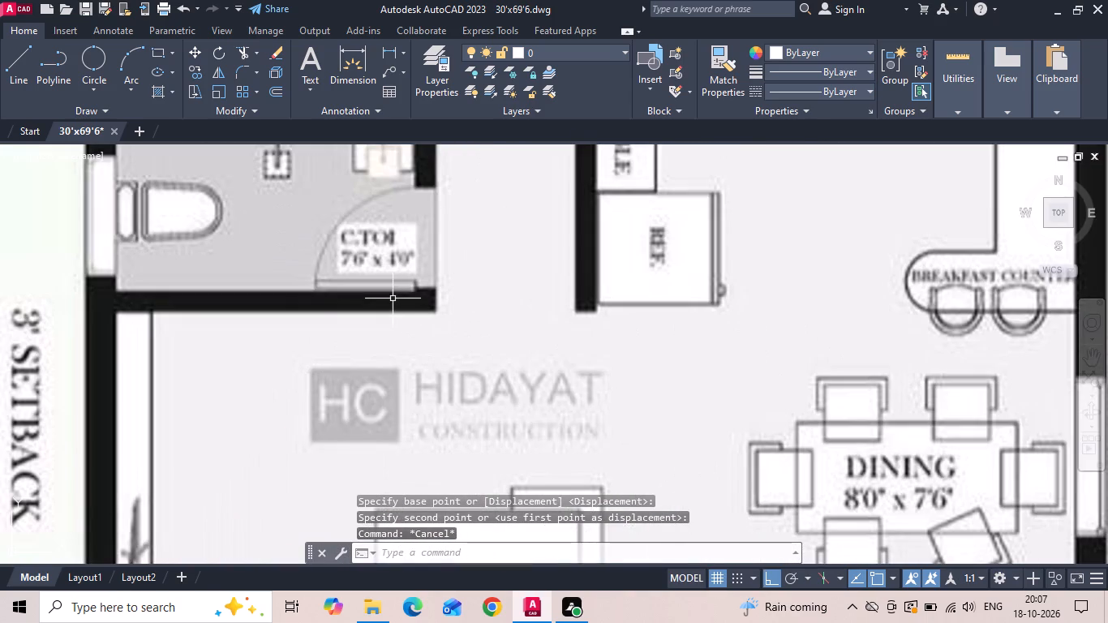
{"action": "scroll", "coordinate": [249, 283], "scroll_direction": "down", "scroll_amount": 4}
{"action": "middle_click_drag", "start_coordinate": [888, 326], "coordinate": [503, 325]}
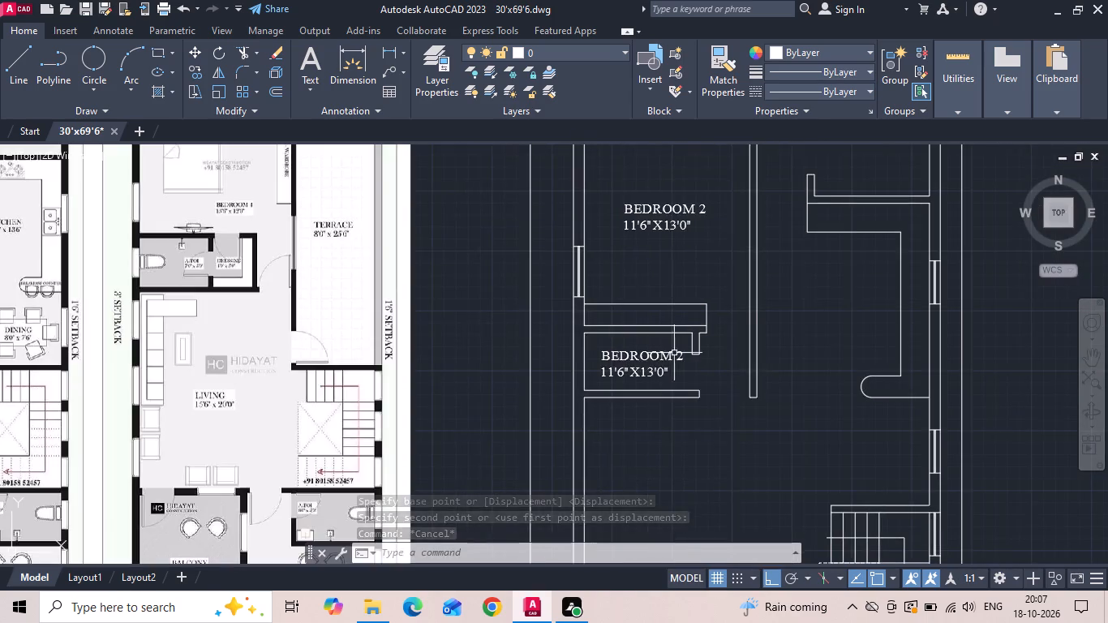
{"action": "scroll", "coordinate": [694, 354], "scroll_direction": "up", "scroll_amount": 3}
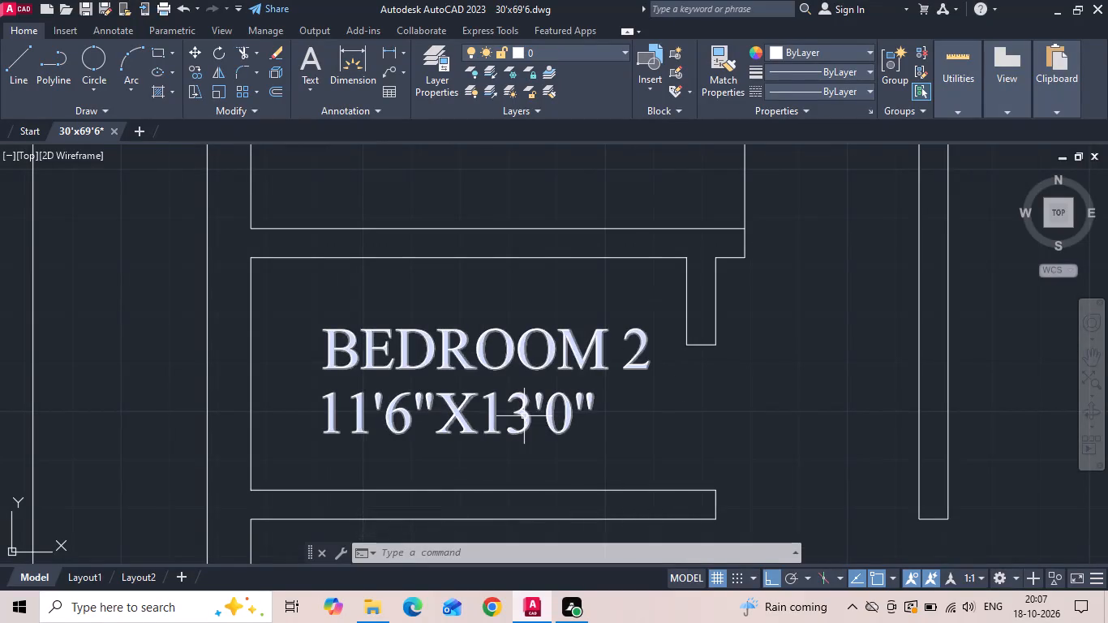
{"action": "double_click", "coordinate": [524, 416]}
{"action": "key", "text": "BackSpace"}
{"action": "key", "text": "BackSpace"}
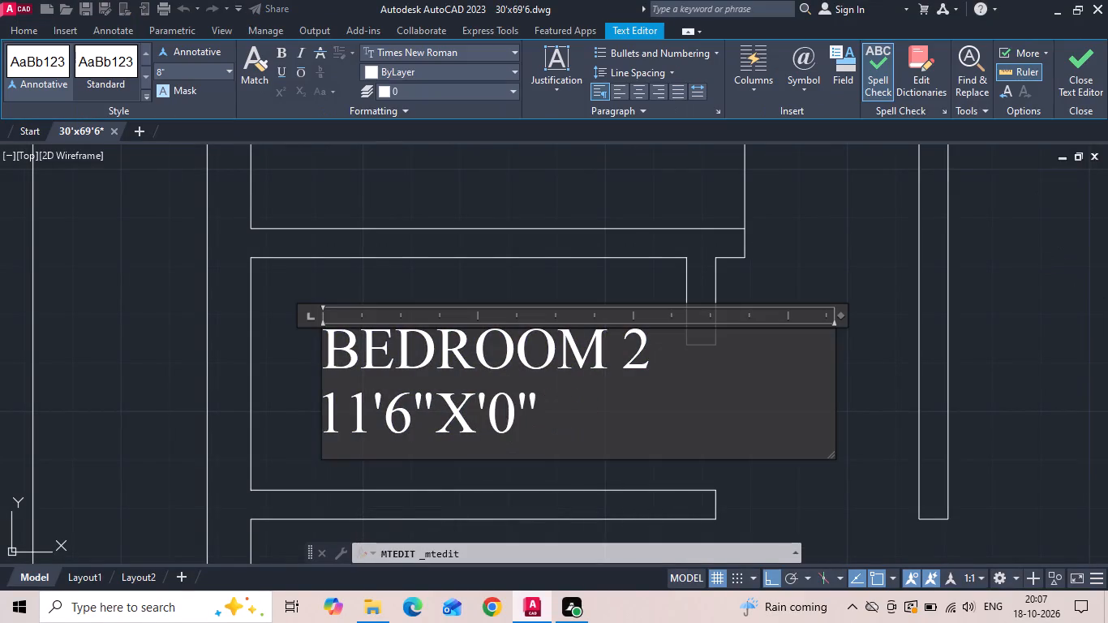
{"action": "key", "text": "4"}
{"action": "left_click", "coordinate": [372, 425]}
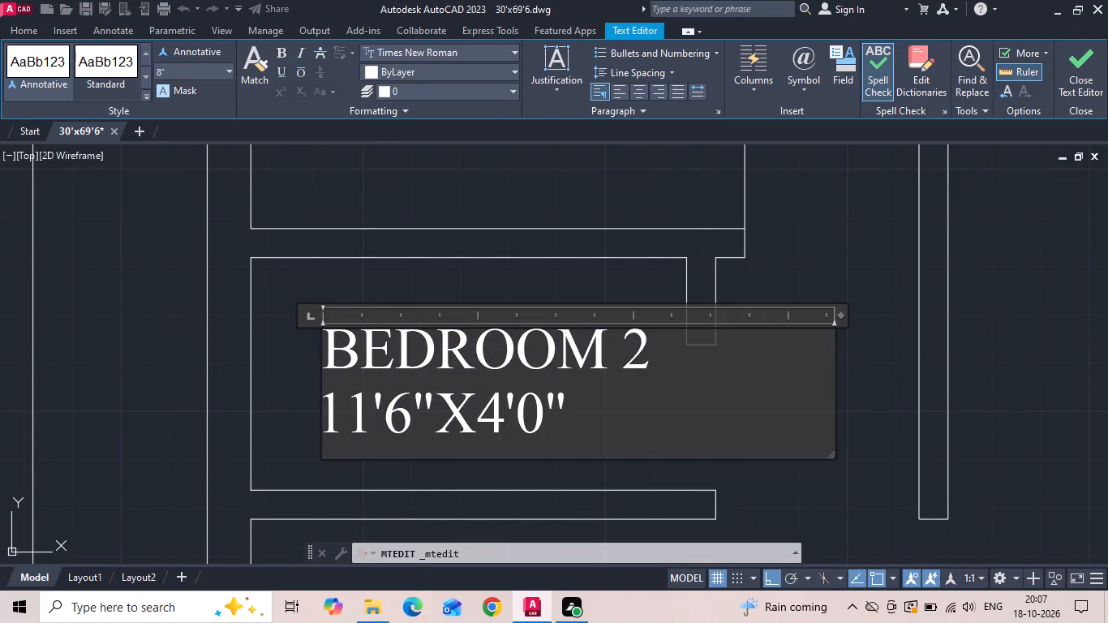
{"action": "key", "text": "BackSpace"}
{"action": "key", "text": "BackSpace"}
{"action": "key", "text": "7"}
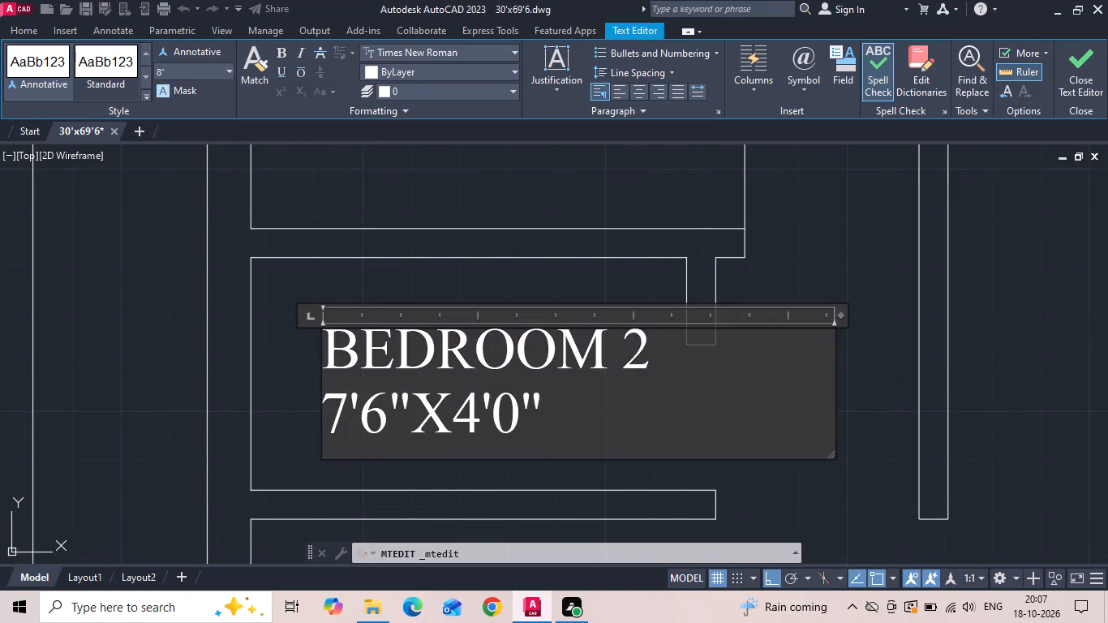
Replace that label's "BEDROOM 2" line with "C. TOILET".
{"action": "left_click_drag", "start_coordinate": [641, 357], "coordinate": [318, 367]}
{"action": "key", "text": "BackSpace"}
{"action": "type", "text": "C. TOILET"}
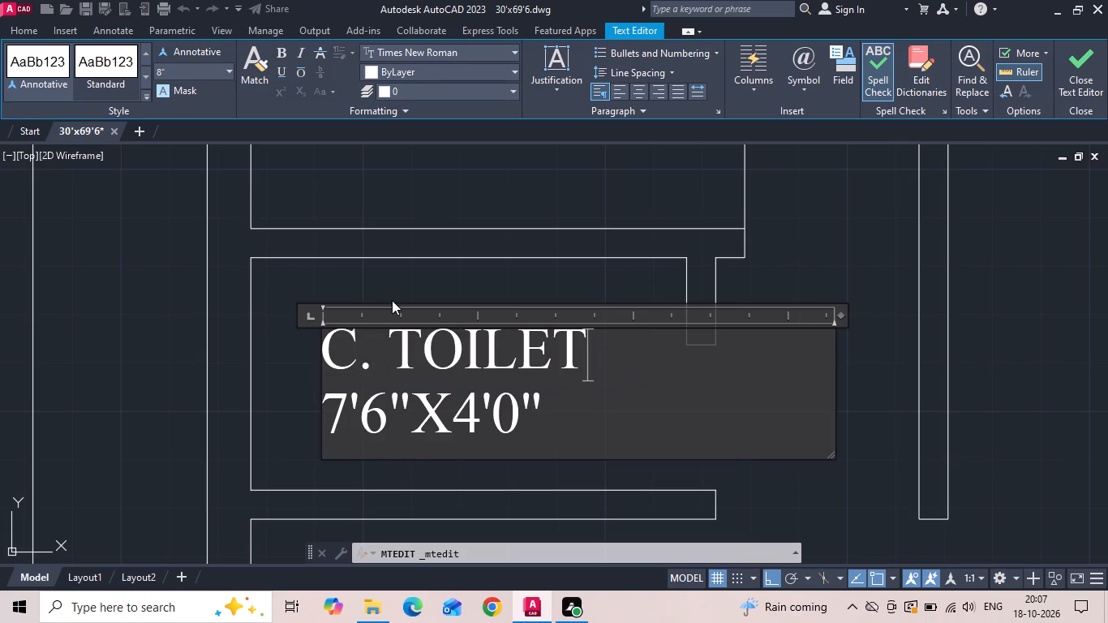
{"action": "left_click", "coordinate": [392, 300]}
Copy the C. TOILET label from its room's lower-left inner corner to the matching corner of the toilet below the staircase.
{"action": "left_click", "coordinate": [402, 342]}
{"action": "right_click", "coordinate": [310, 398]}
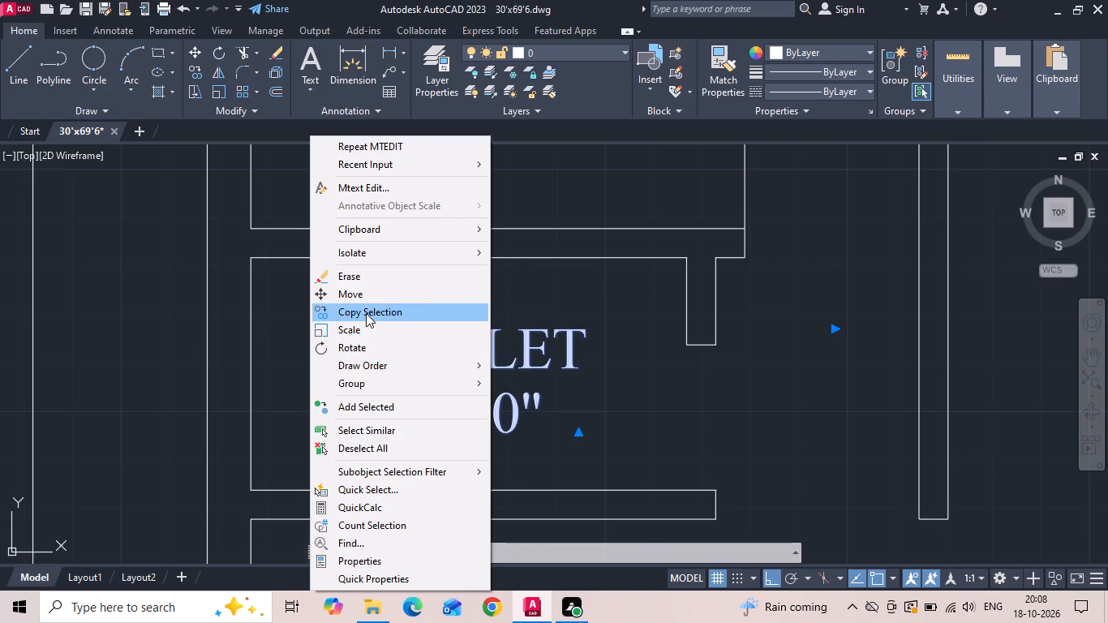
{"action": "left_click", "coordinate": [366, 313]}
{"action": "left_click", "coordinate": [253, 489]}
{"action": "scroll", "coordinate": [278, 334], "scroll_direction": "down", "scroll_amount": 6}
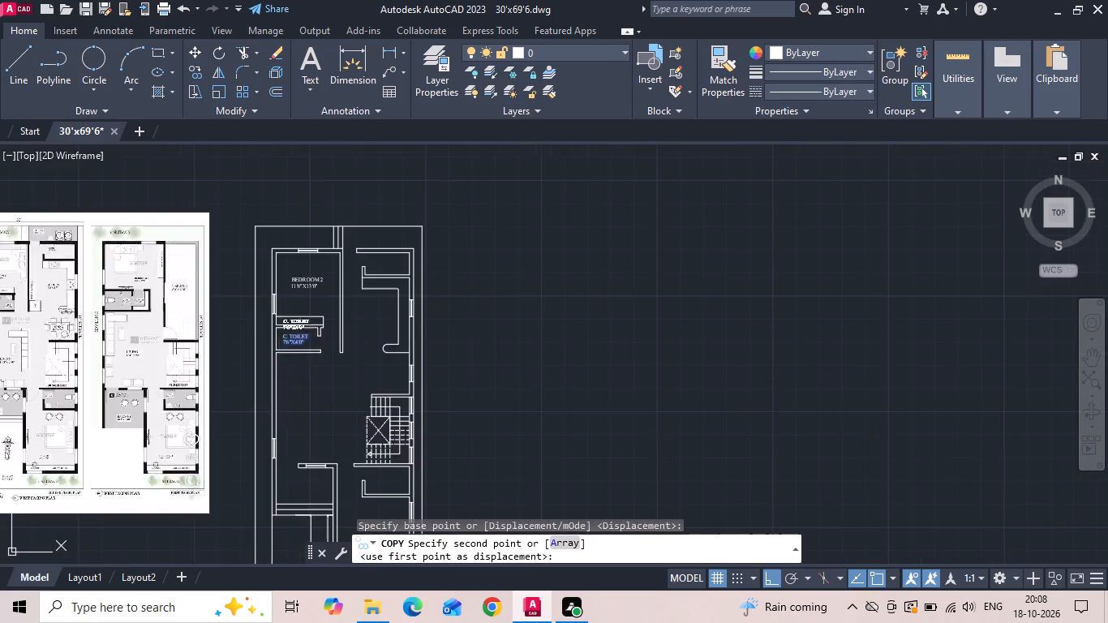
{"action": "scroll", "coordinate": [359, 409], "scroll_direction": "up", "scroll_amount": 1}
{"action": "middle_click_drag", "start_coordinate": [360, 482], "coordinate": [338, 265]}
{"action": "scroll", "coordinate": [346, 327], "scroll_direction": "up", "scroll_amount": 3}
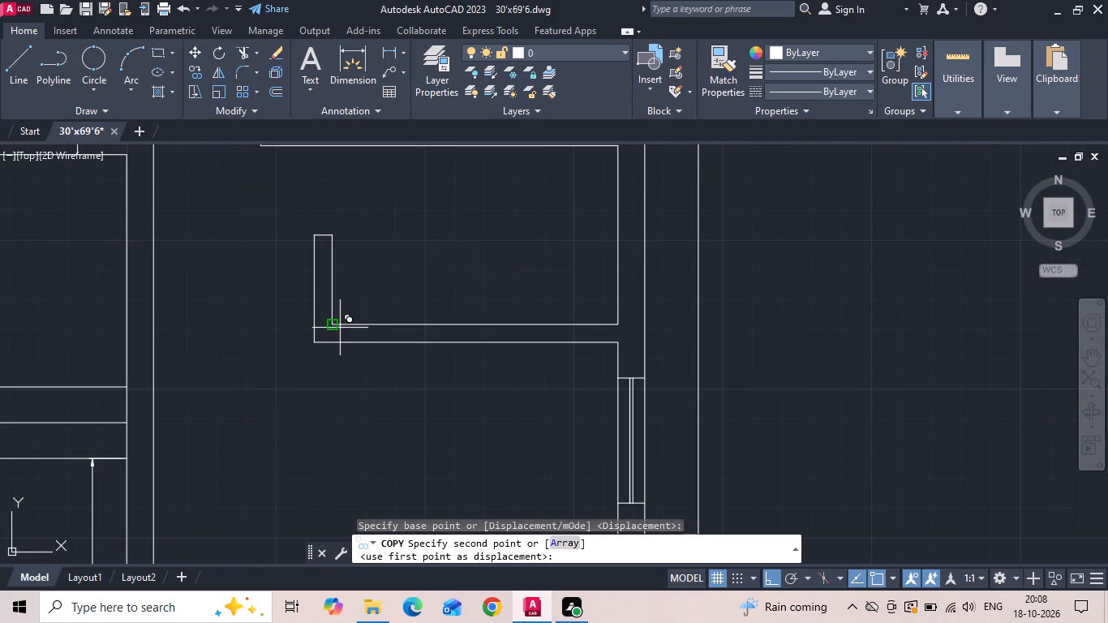
{"action": "left_click", "coordinate": [337, 325]}
{"action": "key", "text": "Escape"}
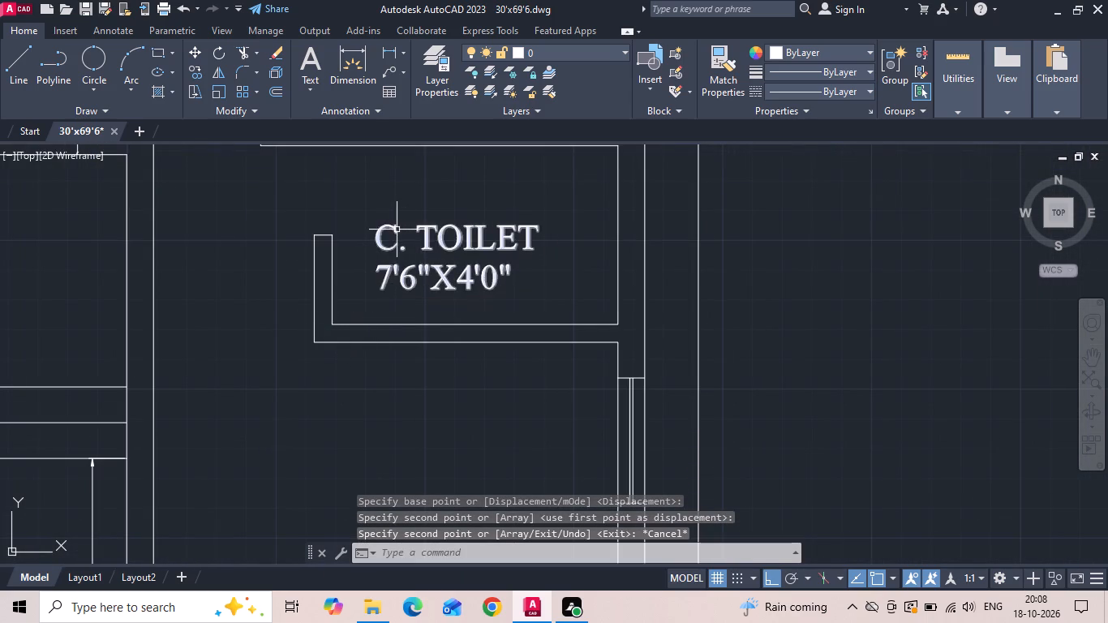
Change the copied label's name to "A. TOILET" in the toilet below the staircase.
{"action": "double_click", "coordinate": [397, 230]}
{"action": "key", "text": "BackSpace"}
{"action": "key", "text": "a"}
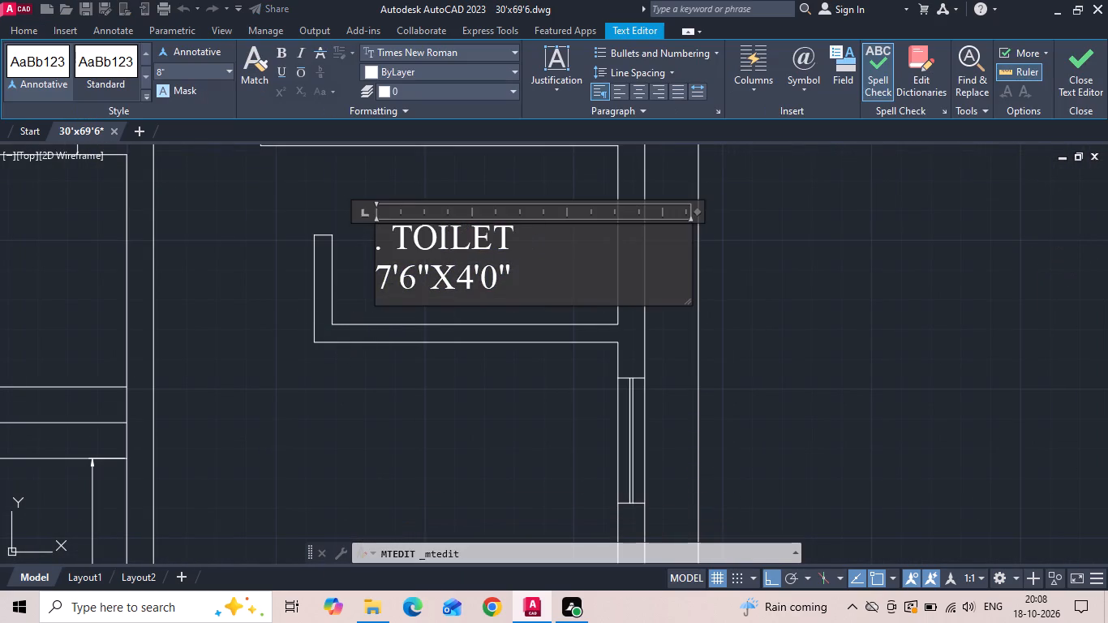
{"action": "left_click", "coordinate": [365, 366]}
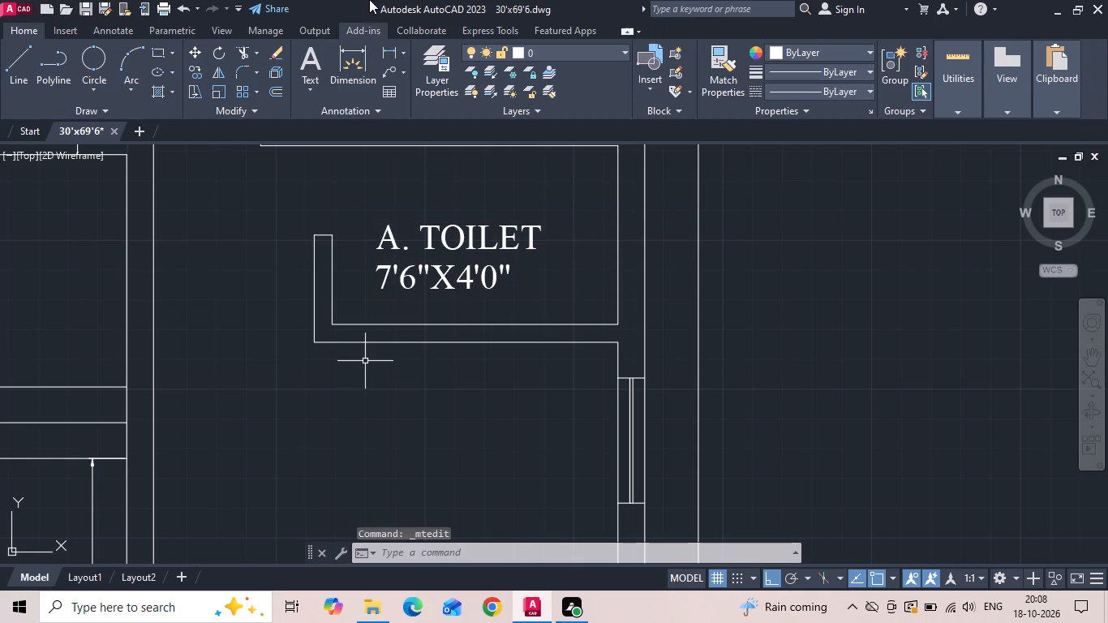
Measure the inner width and depth of the toilet below the staircase with linear dimensions, without placing them.
{"action": "left_click", "coordinate": [388, 43]}
{"action": "left_click", "coordinate": [334, 315]}
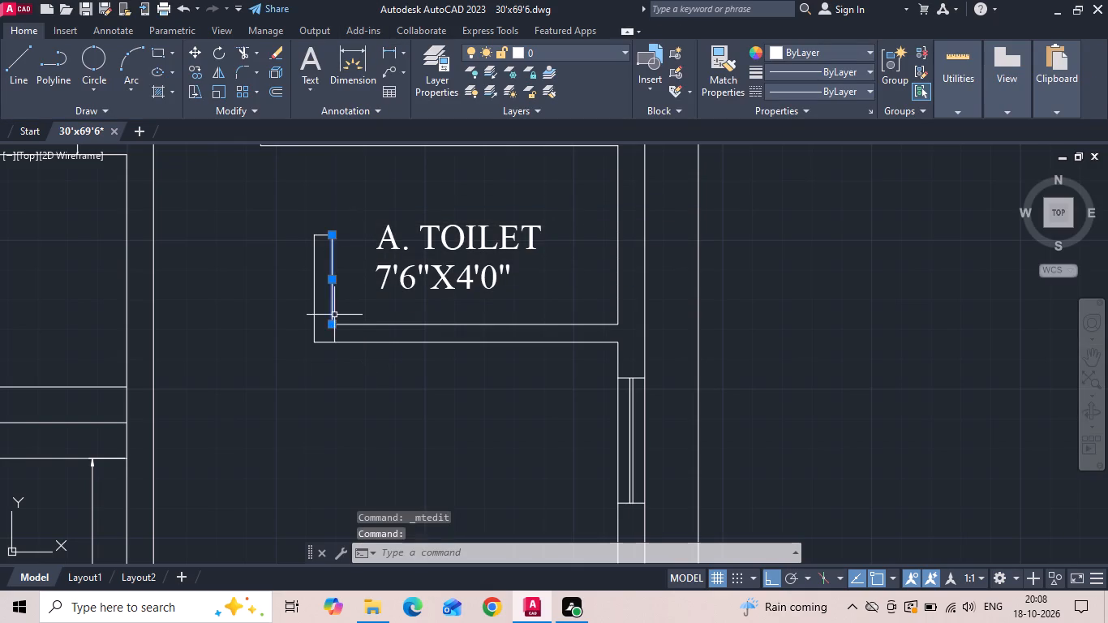
{"action": "key", "text": "Escape"}
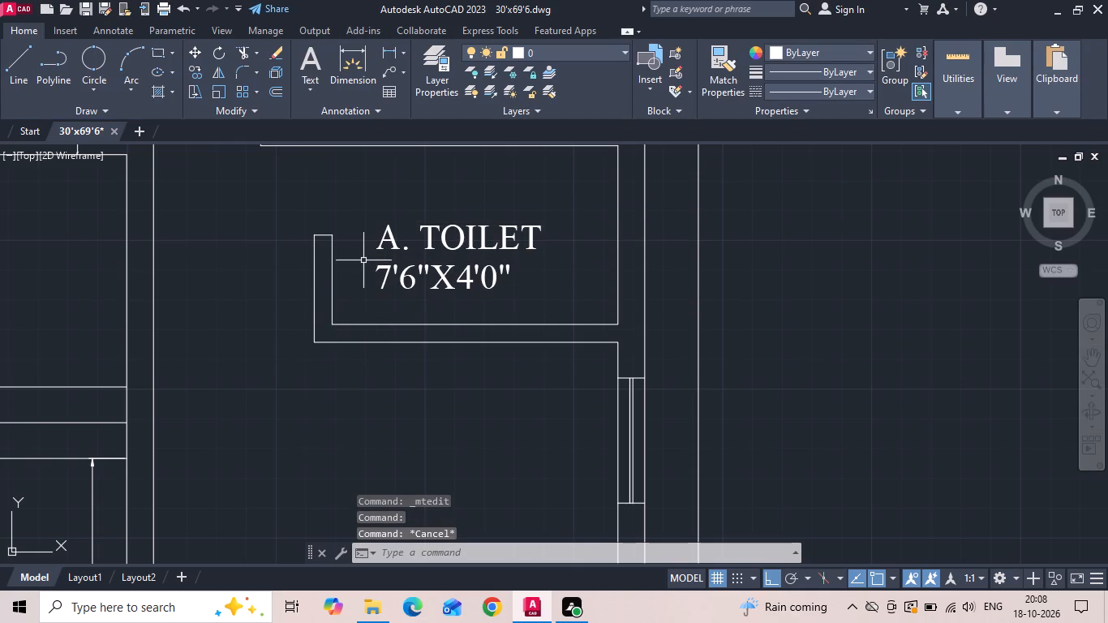
{"action": "type", "text": "DL"}
{"action": "type", "text": "I"}
{"action": "key", "text": "space"}
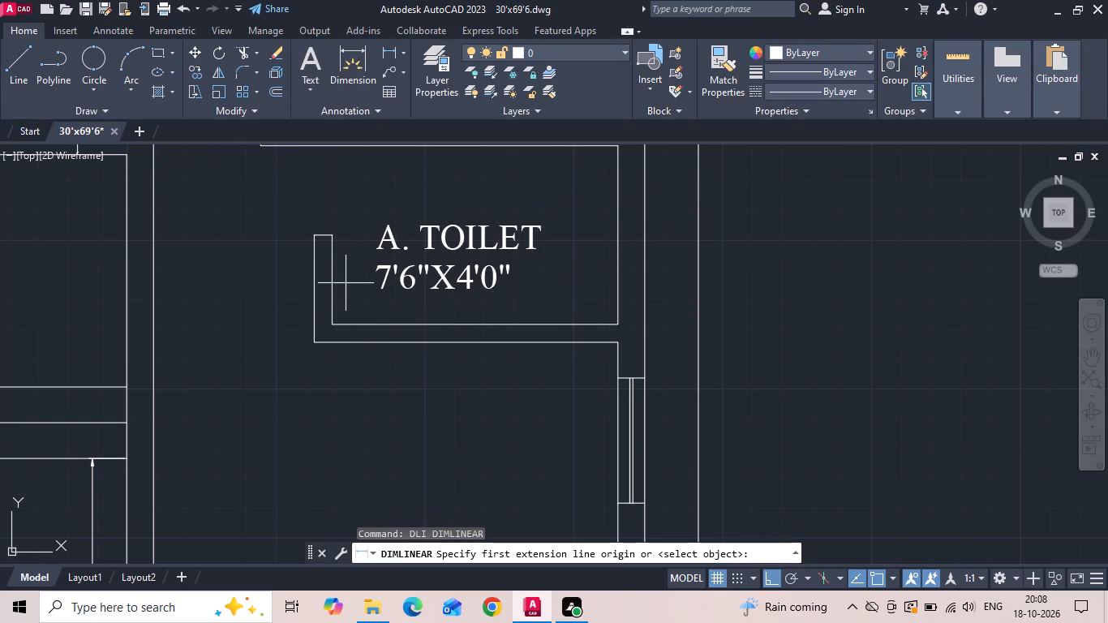
{"action": "left_click", "coordinate": [333, 303]}
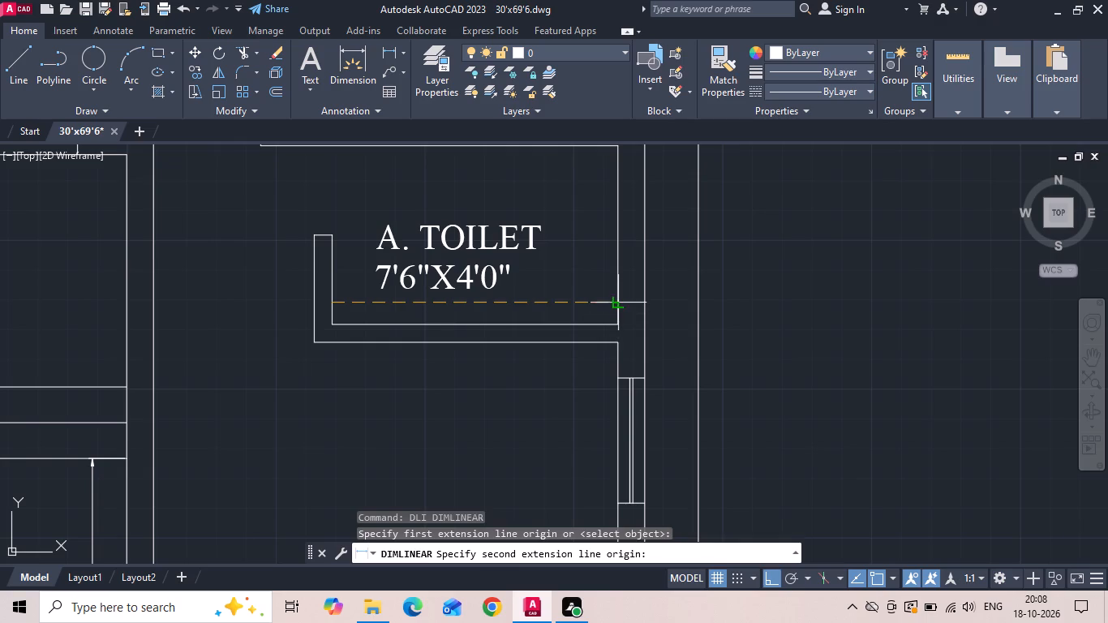
{"action": "left_click", "coordinate": [620, 307]}
{"action": "key", "text": "space"}
{"action": "key", "text": "space"}
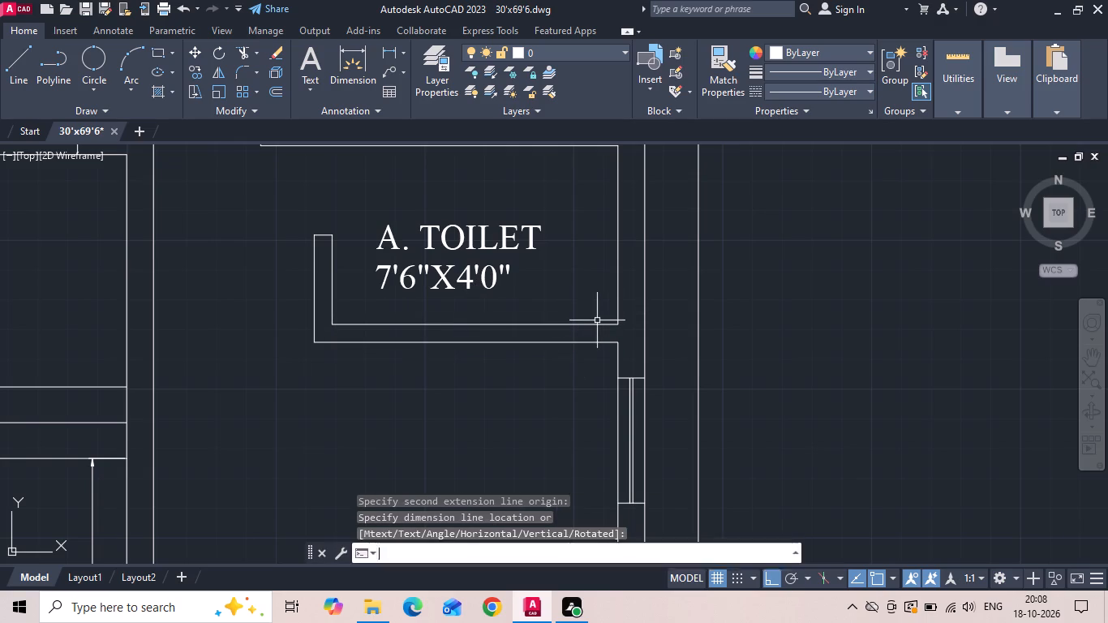
{"action": "left_click", "coordinate": [597, 320]}
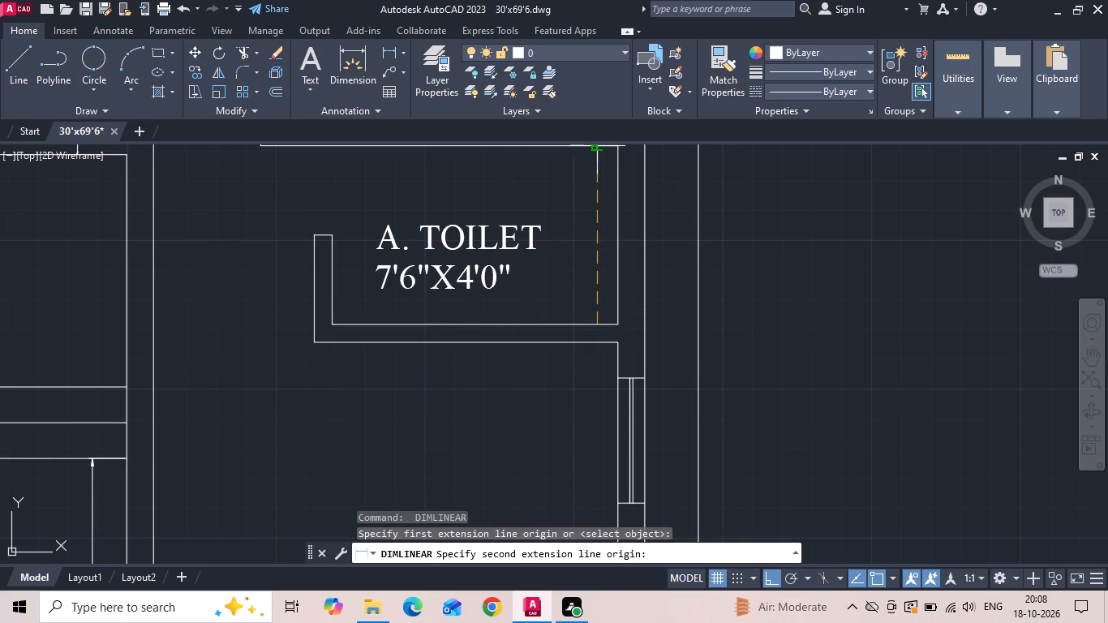
{"action": "left_click", "coordinate": [596, 149]}
{"action": "key", "text": "Escape"}
Set the size line of the A. TOILET label to 8'0"X5'0".
{"action": "double_click", "coordinate": [470, 278]}
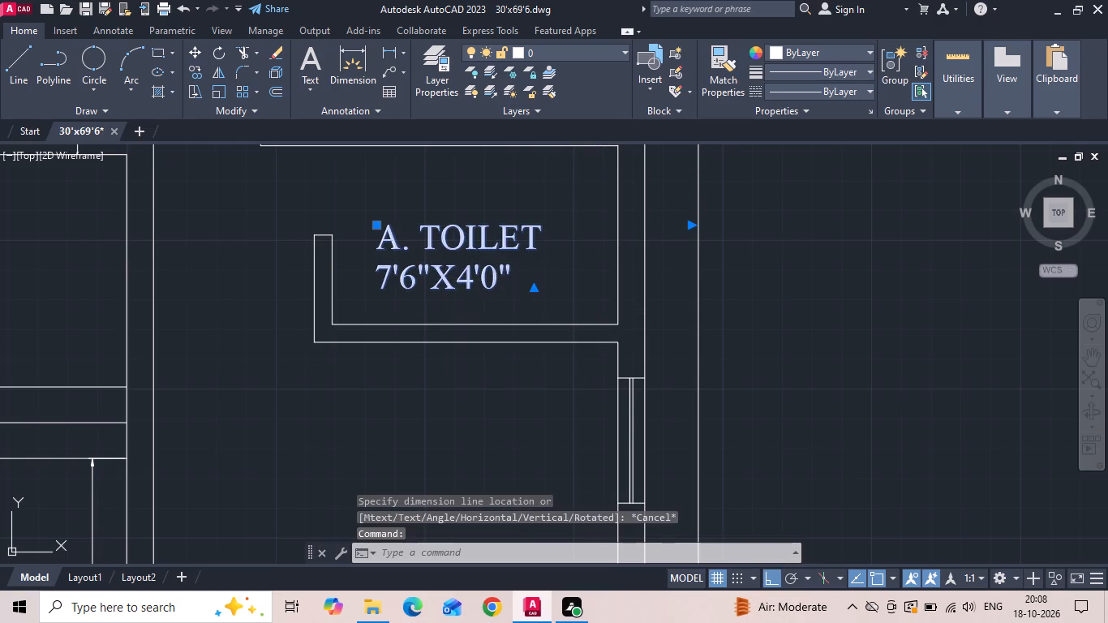
{"action": "key", "text": "BackSpace"}
{"action": "key", "text": "5"}
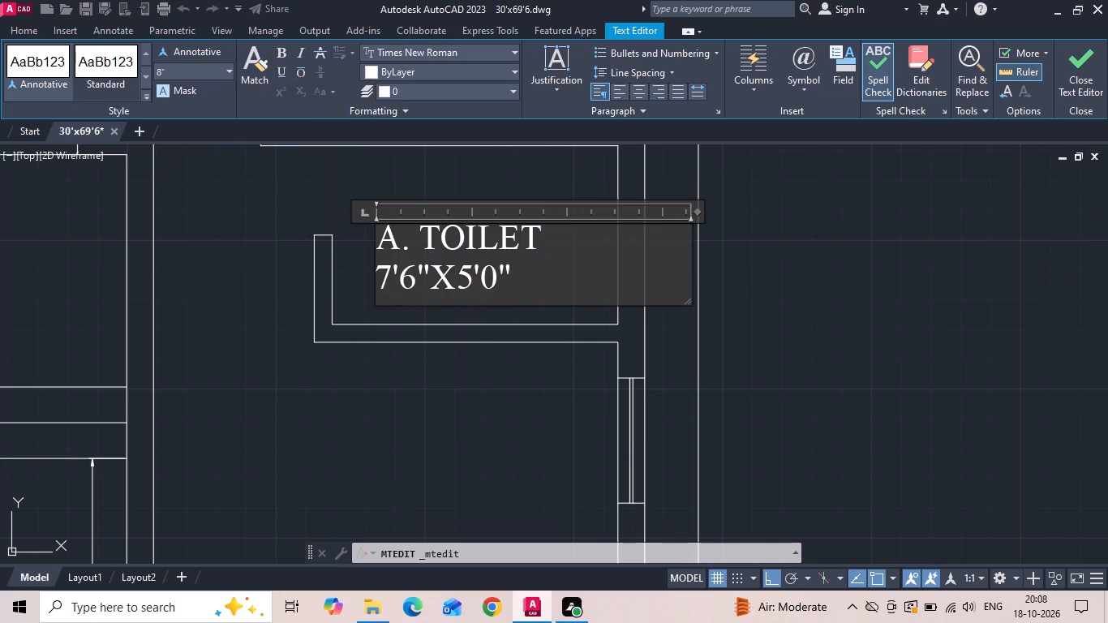
{"action": "left_click", "coordinate": [389, 278]}
{"action": "key", "text": "BackSpace"}
{"action": "key", "text": "8"}
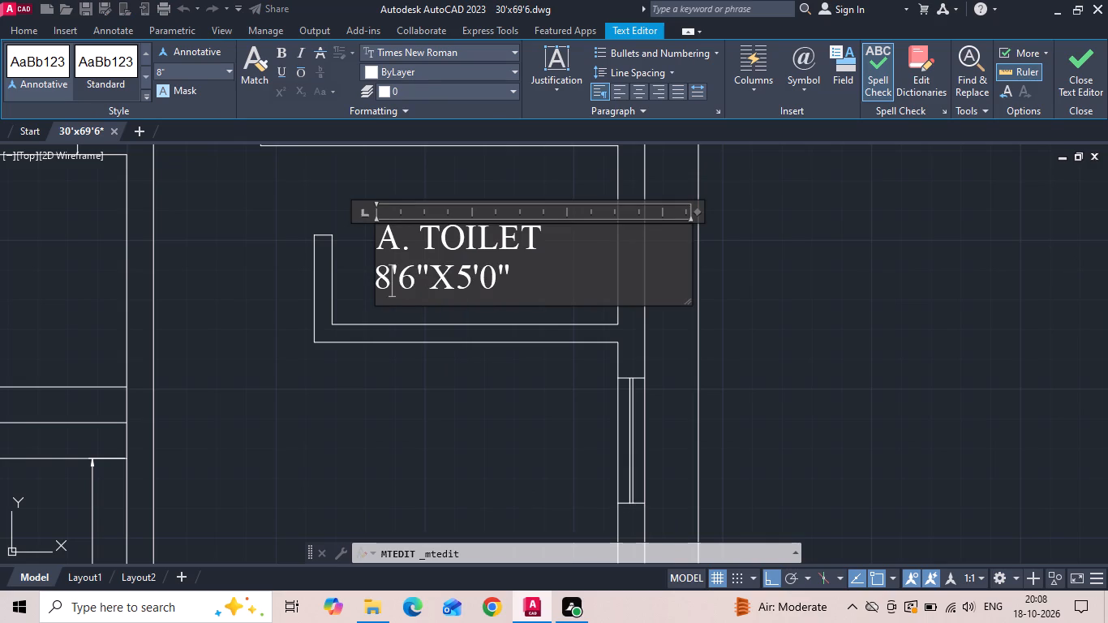
{"action": "left_click", "coordinate": [411, 284]}
{"action": "key", "text": "BackSpace"}
{"action": "key", "text": "0"}
{"action": "left_click", "coordinate": [435, 407]}
Move the A. TOILET label slightly up and slightly to the right to centre it within the toilet.
{"action": "scroll", "coordinate": [556, 397], "scroll_direction": "down", "scroll_amount": 3}
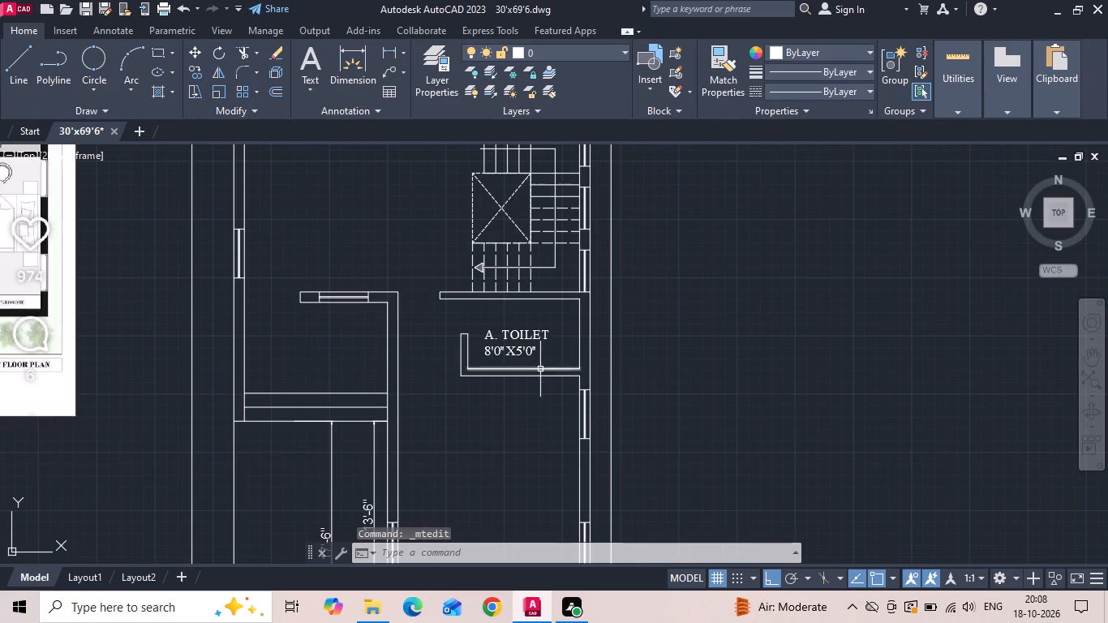
{"action": "left_click", "coordinate": [540, 342]}
{"action": "left_click", "coordinate": [529, 315]}
{"action": "right_click", "coordinate": [529, 315]}
{"action": "left_click", "coordinate": [559, 299]}
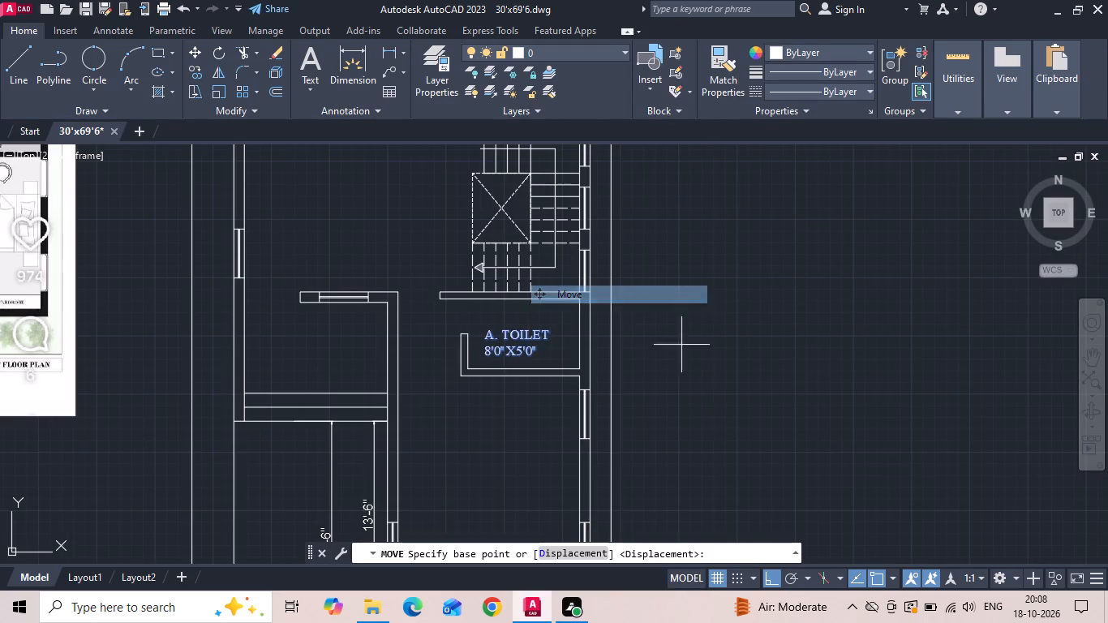
{"action": "left_click", "coordinate": [719, 369]}
{"action": "left_click", "coordinate": [720, 362]}
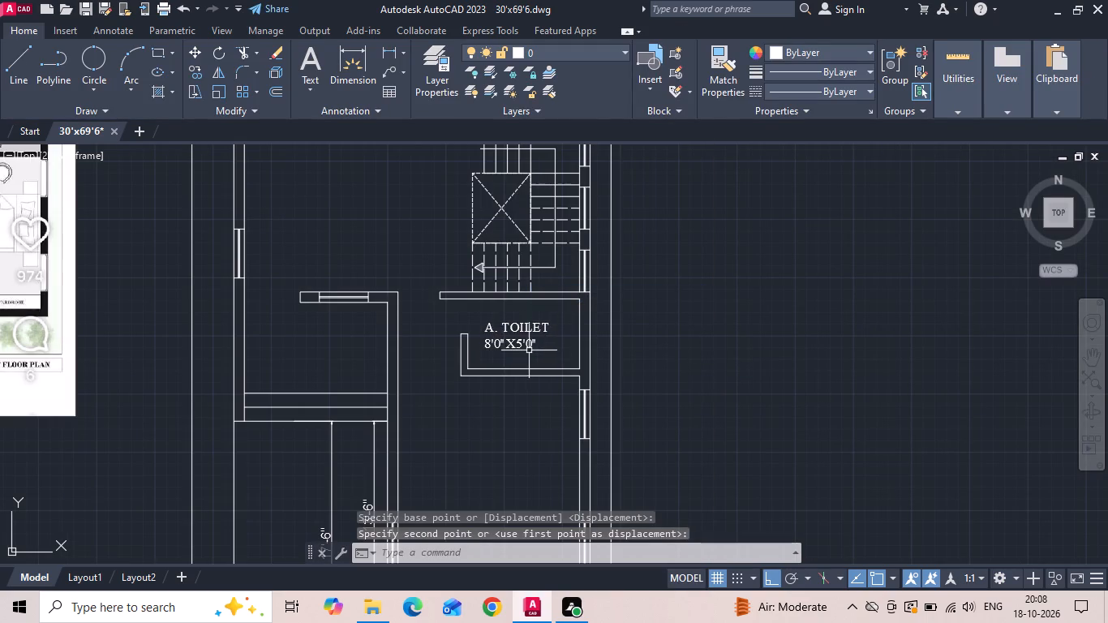
{"action": "left_click", "coordinate": [527, 342]}
{"action": "right_click", "coordinate": [527, 342]}
{"action": "left_click", "coordinate": [568, 303]}
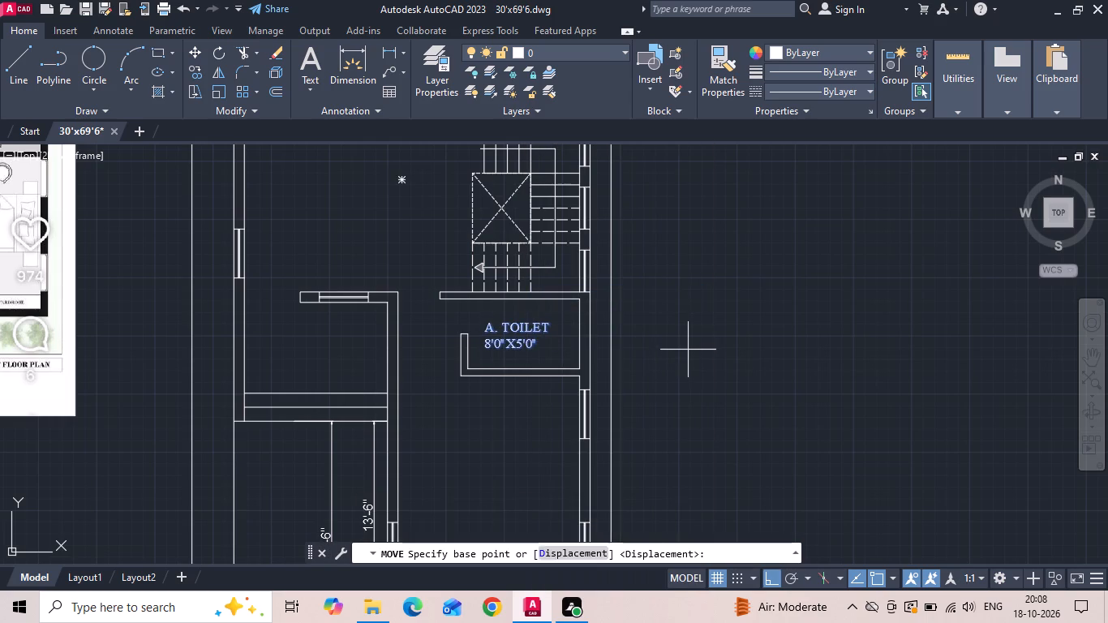
{"action": "left_click", "coordinate": [689, 350]}
{"action": "left_click", "coordinate": [694, 353]}
Set the text height of the whole Bedroom 2 label to 7".
{"action": "scroll", "coordinate": [526, 414], "scroll_direction": "down", "scroll_amount": 2}
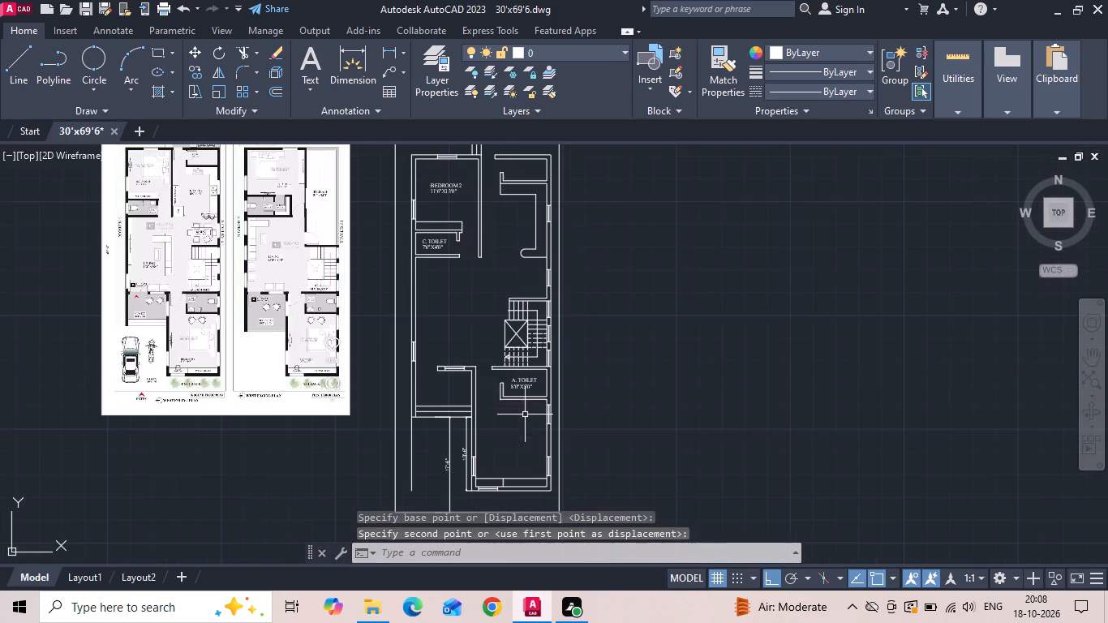
{"action": "scroll", "coordinate": [437, 168], "scroll_direction": "up", "scroll_amount": 1}
{"action": "double_click", "coordinate": [437, 202]}
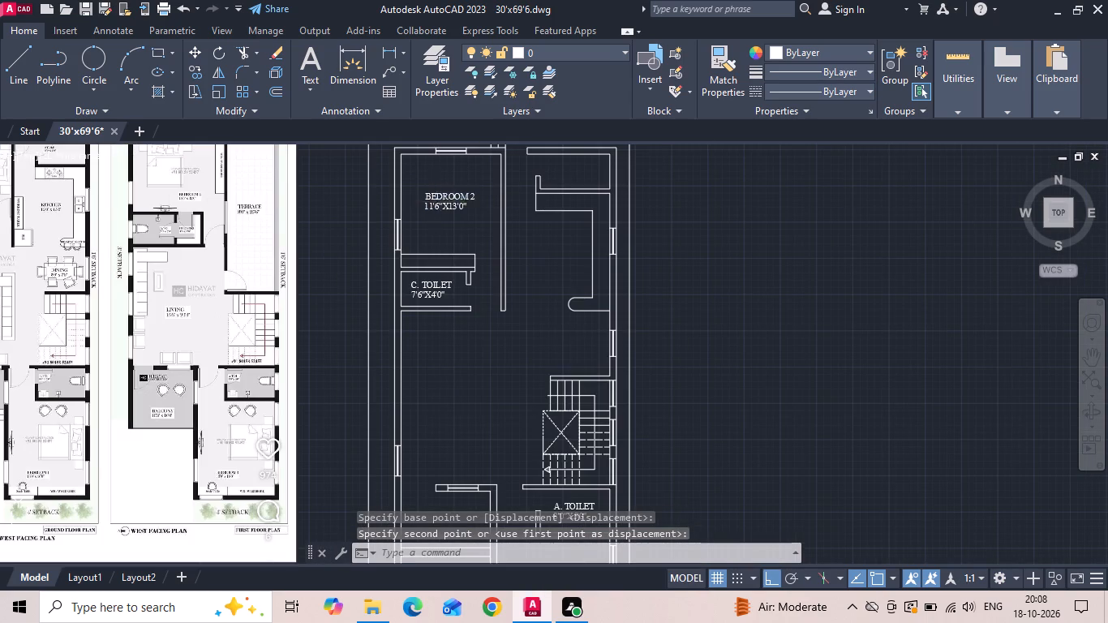
{"action": "key", "text": "ctrl+a"}
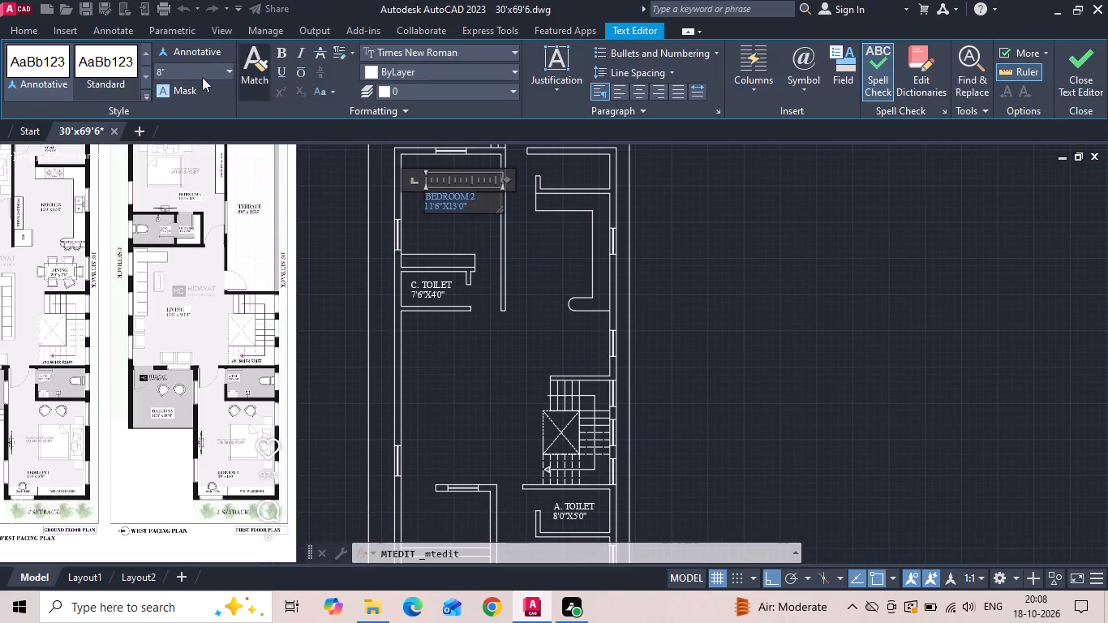
{"action": "left_click", "coordinate": [198, 71]}
{"action": "key", "text": "BackSpace"}
{"action": "key", "text": "7"}
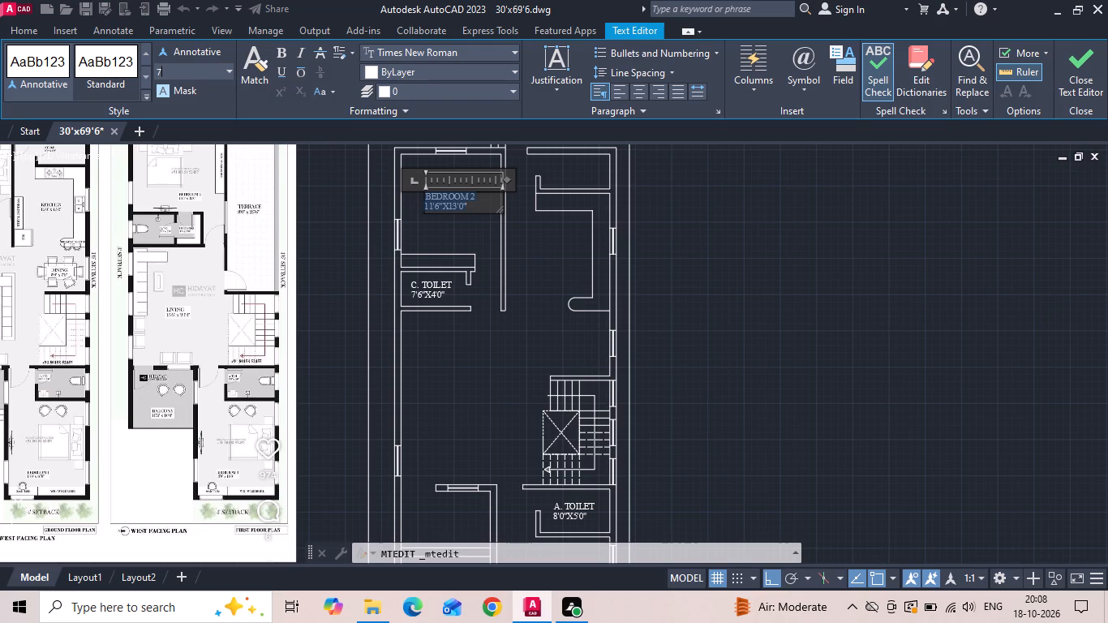
{"action": "key", "text": "shift+quotedbl"}
{"action": "key", "text": "Return"}
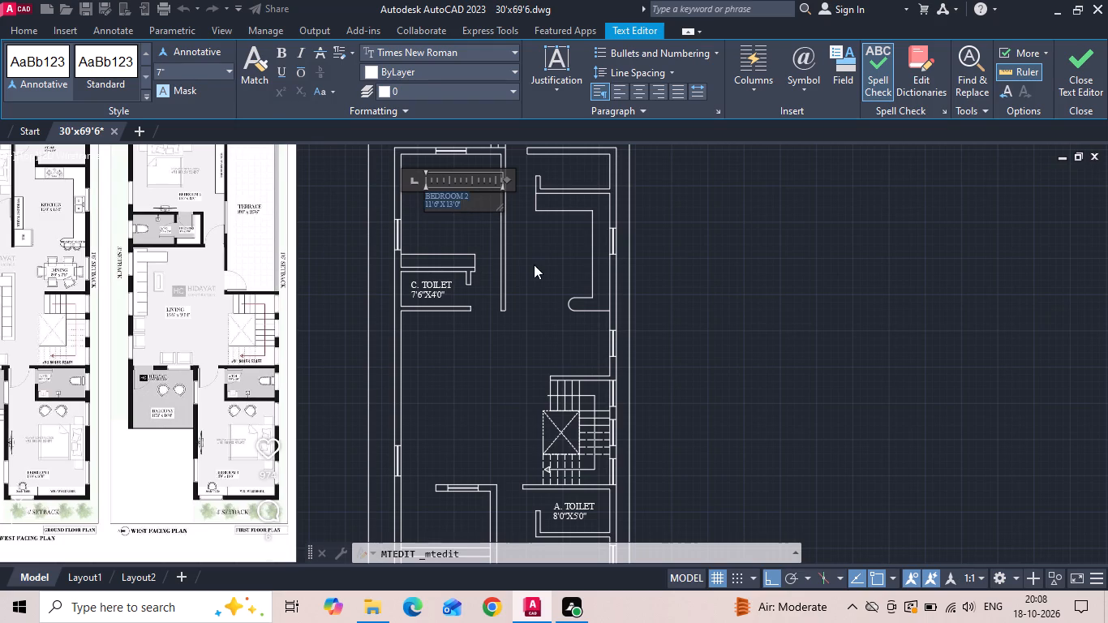
{"action": "left_click", "coordinate": [534, 264]}
Match the properties of the Bedroom 2 label onto the C. TOILET and A. TOILET labels.
{"action": "left_click", "coordinate": [719, 67]}
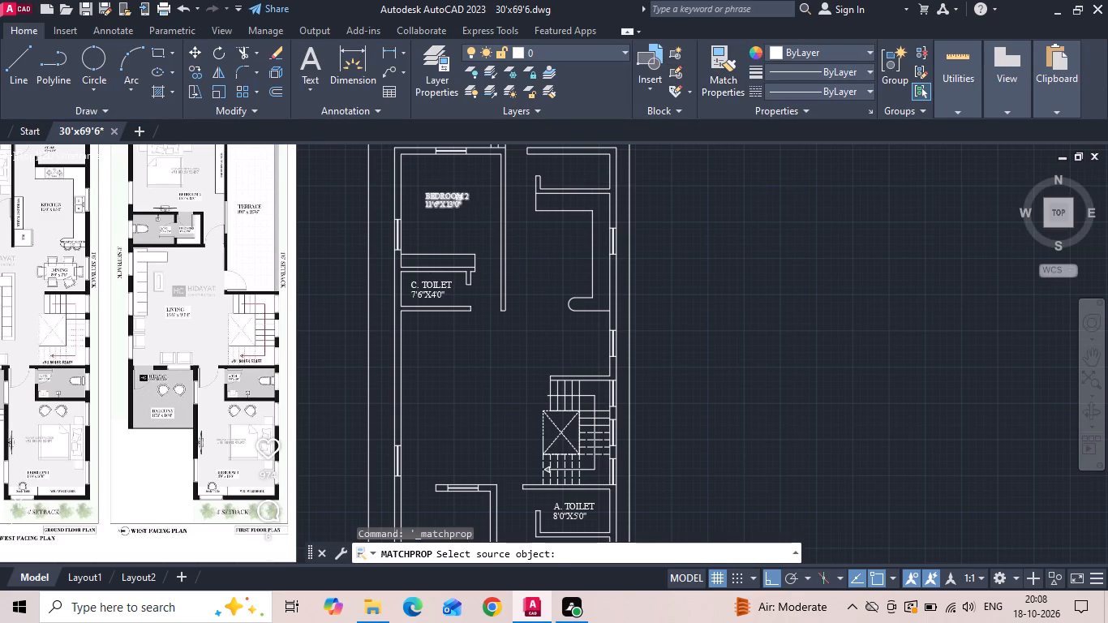
{"action": "left_click", "coordinate": [458, 198]}
{"action": "left_click", "coordinate": [433, 283]}
{"action": "middle_click_drag", "start_coordinate": [487, 417], "coordinate": [480, 367]}
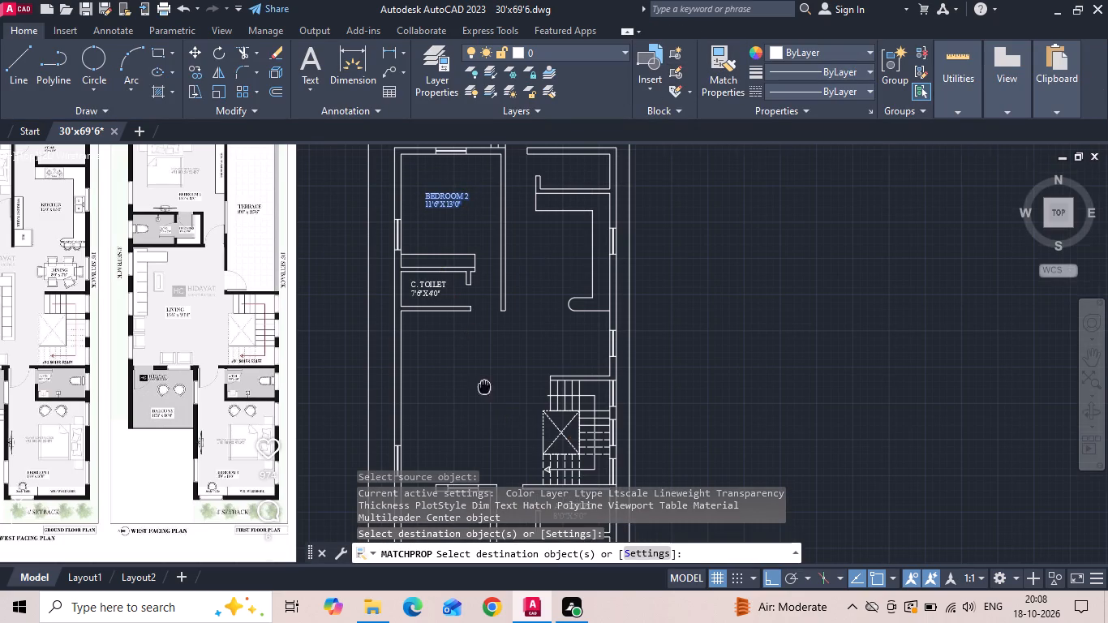
{"action": "middle_click_drag", "start_coordinate": [480, 367], "coordinate": [470, 264]}
{"action": "left_click", "coordinate": [560, 365]}
{"action": "key", "text": "Escape"}
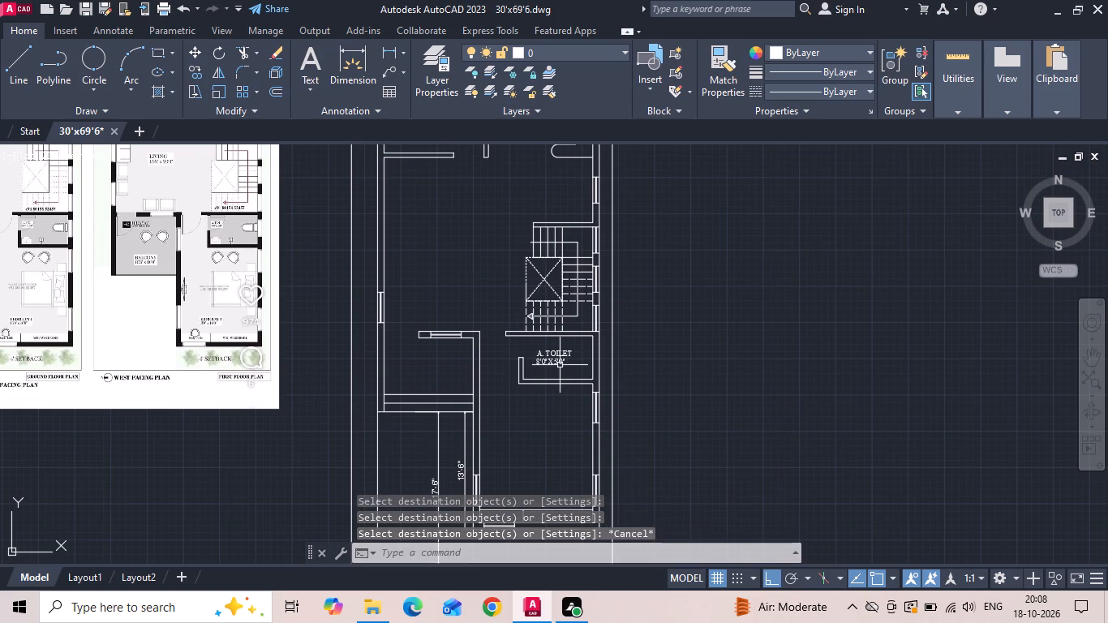
Save the drawing.
{"action": "key", "text": "ctrl+s"}
{"action": "key", "text": "ctrl+s"}
{"action": "key", "text": "ctrl+s"}
{"action": "key", "text": "ctrl+s"}
{"action": "key", "text": "ctrl+s"}
{"action": "key", "text": "ctrl+s"}
{"action": "key", "text": "ctrl+s"}
{"action": "key", "text": "ctrl+s"}
{"action": "key", "text": "ctrl+s"}
{"action": "key", "text": "ctrl+s"}
{"action": "key", "text": "ctrl+s"}
{"action": "key", "text": "ctrl+s"}
{"action": "key", "text": "ctrl+s"}
{"action": "key", "text": "ctrl+s"}
Copy the BEDROOM 2 label into the large room below the A. TOILET.
{"action": "middle_click_drag", "start_coordinate": [560, 365], "coordinate": [572, 399]}
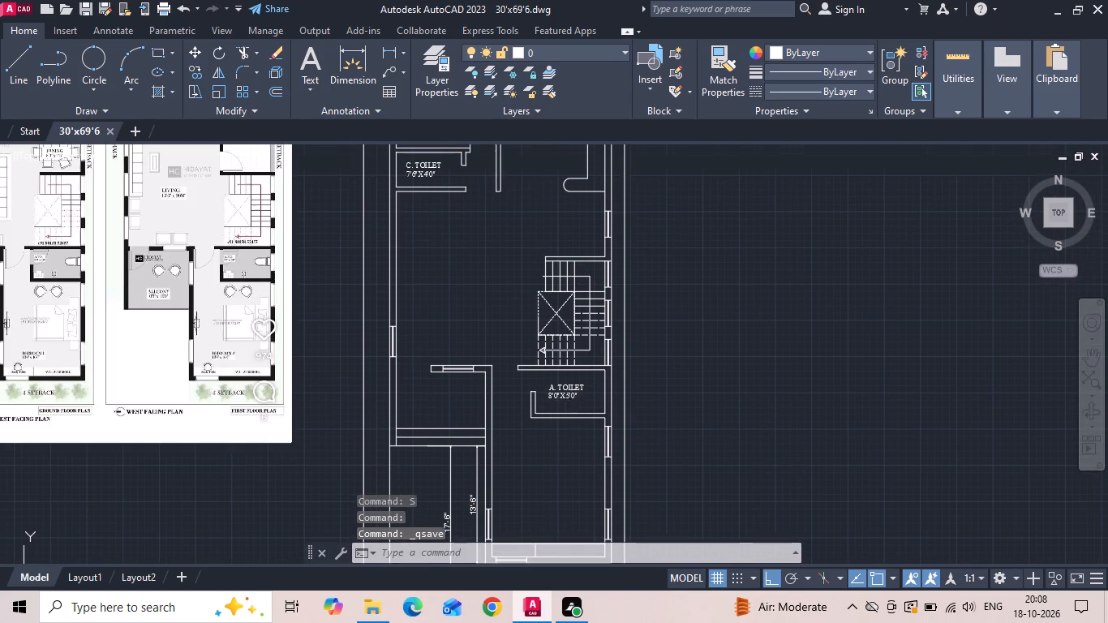
{"action": "middle_click_drag", "start_coordinate": [429, 223], "coordinate": [438, 280]}
{"action": "middle_click_drag", "start_coordinate": [444, 247], "coordinate": [453, 308]}
{"action": "left_click", "coordinate": [461, 200]}
{"action": "right_click", "coordinate": [461, 200]}
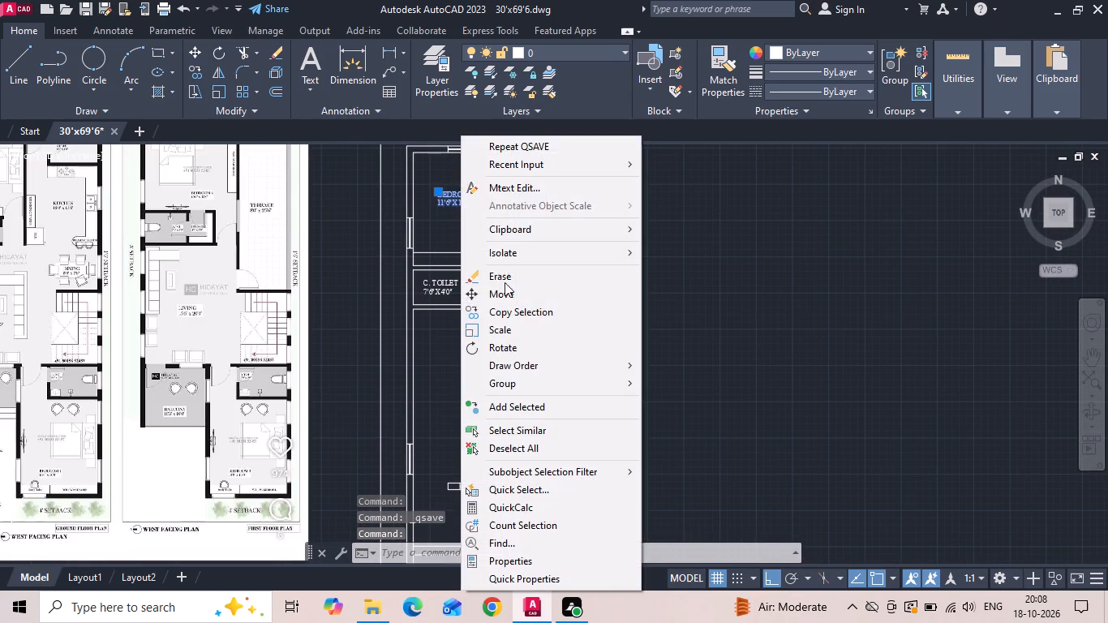
{"action": "left_click", "coordinate": [517, 310]}
{"action": "left_click", "coordinate": [454, 187]}
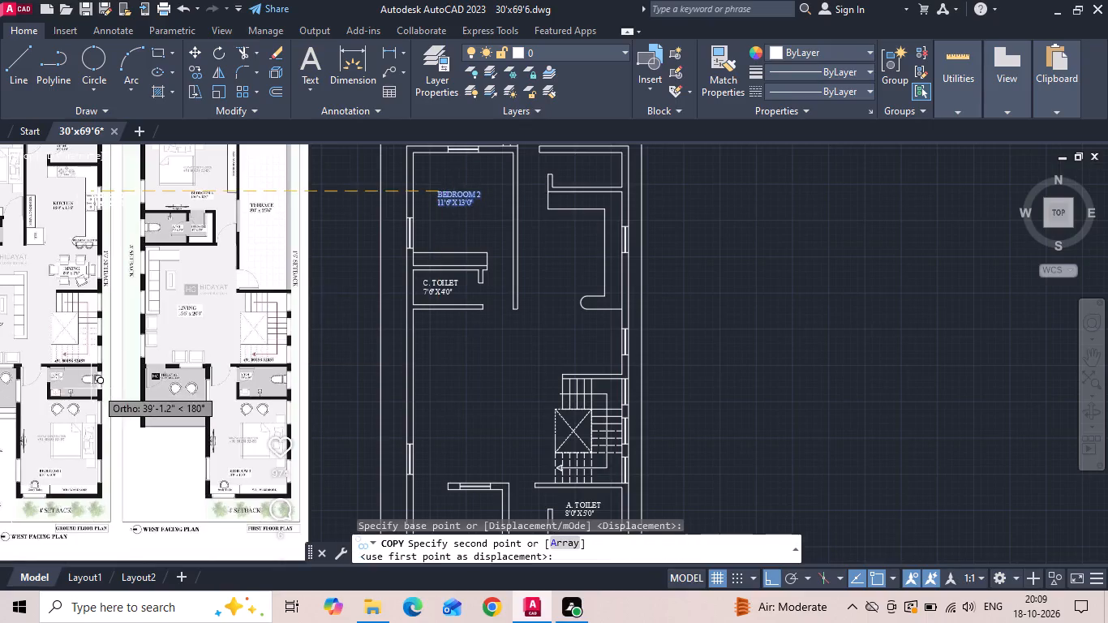
{"action": "scroll", "coordinate": [33, 453], "scroll_direction": "up", "scroll_amount": 3}
{"action": "scroll", "coordinate": [213, 304], "scroll_direction": "down", "scroll_amount": 4}
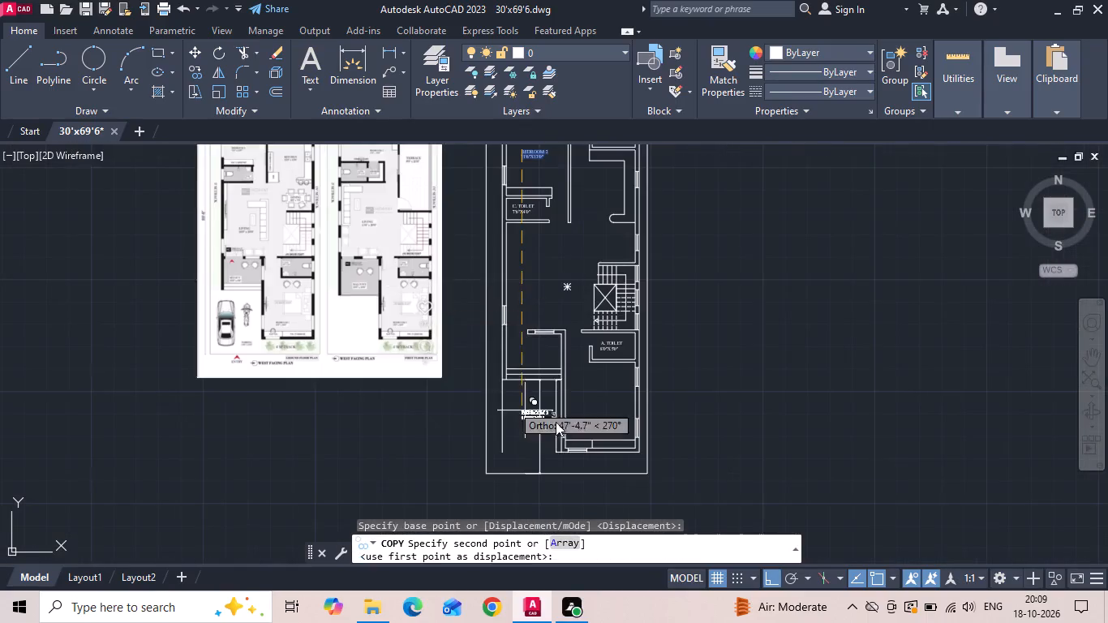
{"action": "scroll", "coordinate": [572, 428], "scroll_direction": "up", "scroll_amount": 2}
{"action": "key", "text": "F8"}
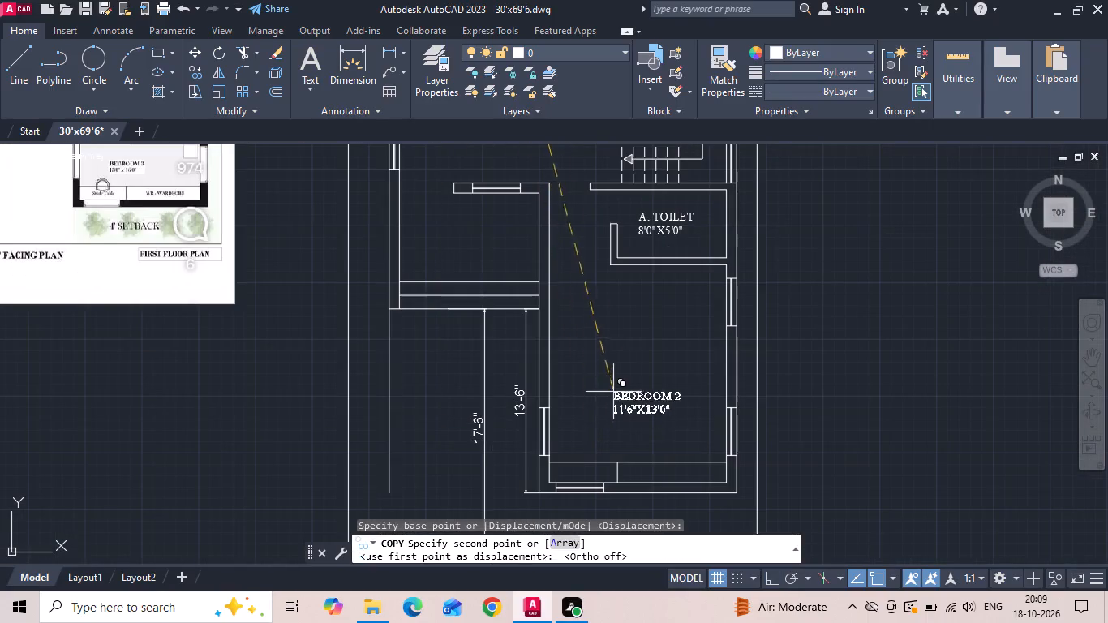
{"action": "left_click", "coordinate": [612, 360]}
{"action": "scroll", "coordinate": [578, 403], "scroll_direction": "down", "scroll_amount": 3}
{"action": "key", "text": "Escape"}
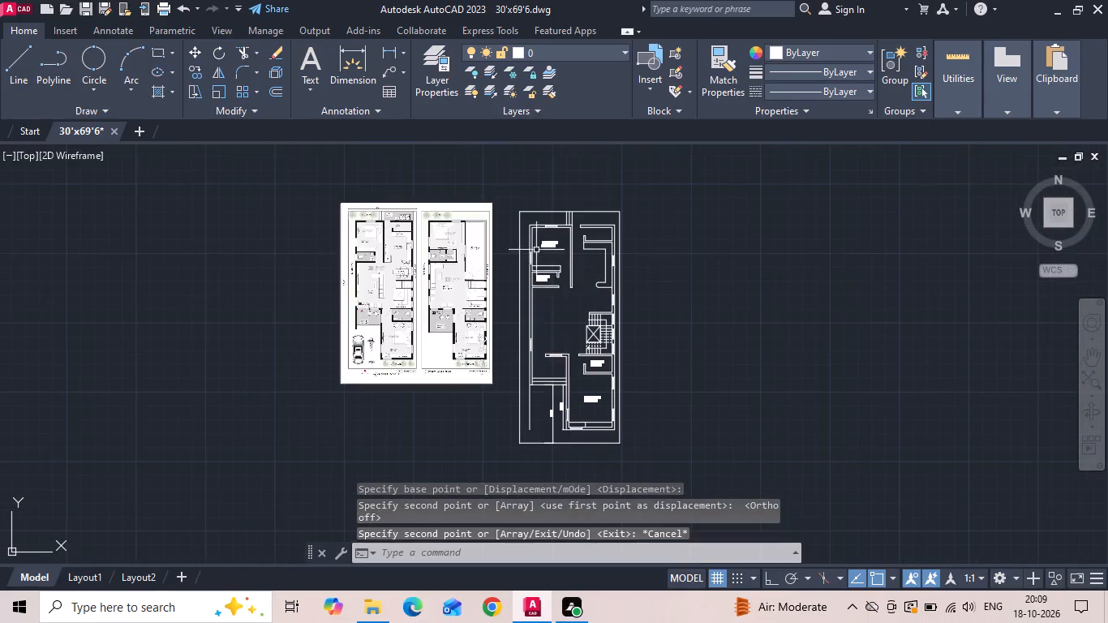
Delete the number 2 from the original bedroom label above the C. TOILET, leaving BEDROOM.
{"action": "scroll", "coordinate": [536, 217], "scroll_direction": "up", "scroll_amount": 3}
{"action": "scroll", "coordinate": [593, 335], "scroll_direction": "up", "scroll_amount": 2}
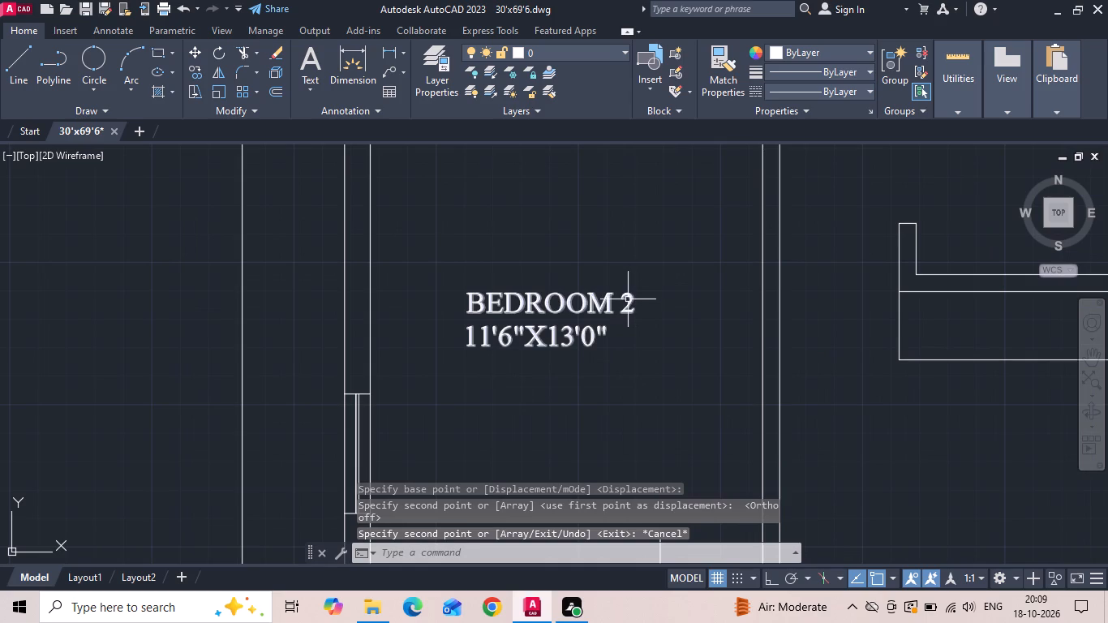
{"action": "double_click", "coordinate": [631, 301]}
{"action": "key", "text": "BackSpace"}
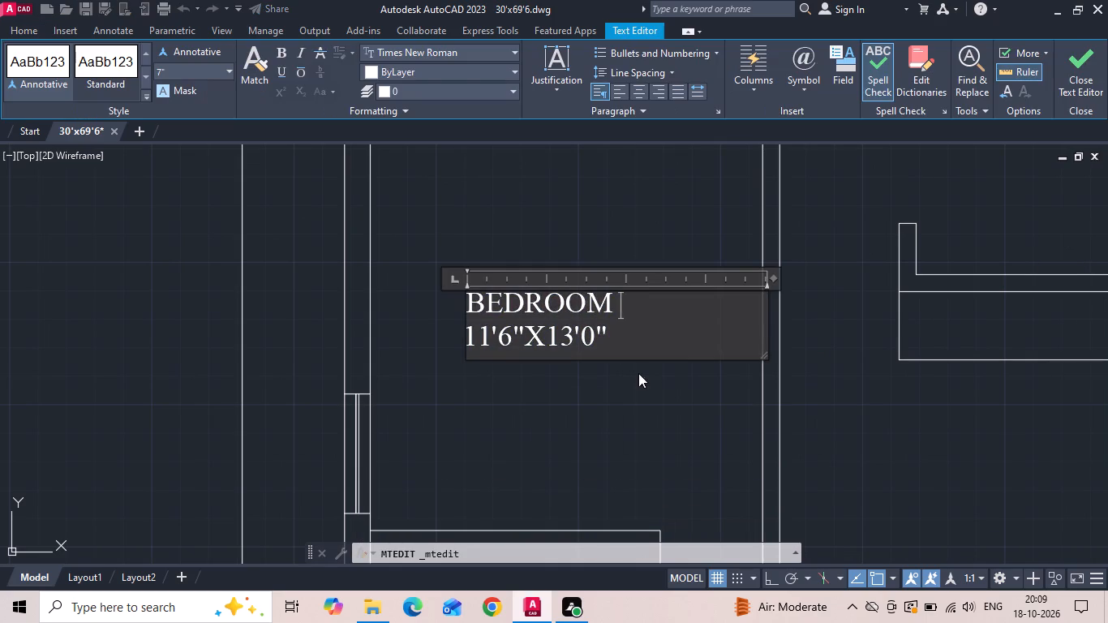
{"action": "left_click", "coordinate": [638, 373]}
Change the name line of the copied label in the room below the A. TOILET to M.BEDROOM.
{"action": "scroll", "coordinate": [493, 222], "scroll_direction": "down", "scroll_amount": 5}
{"action": "middle_click_drag", "start_coordinate": [582, 433], "coordinate": [539, 233]}
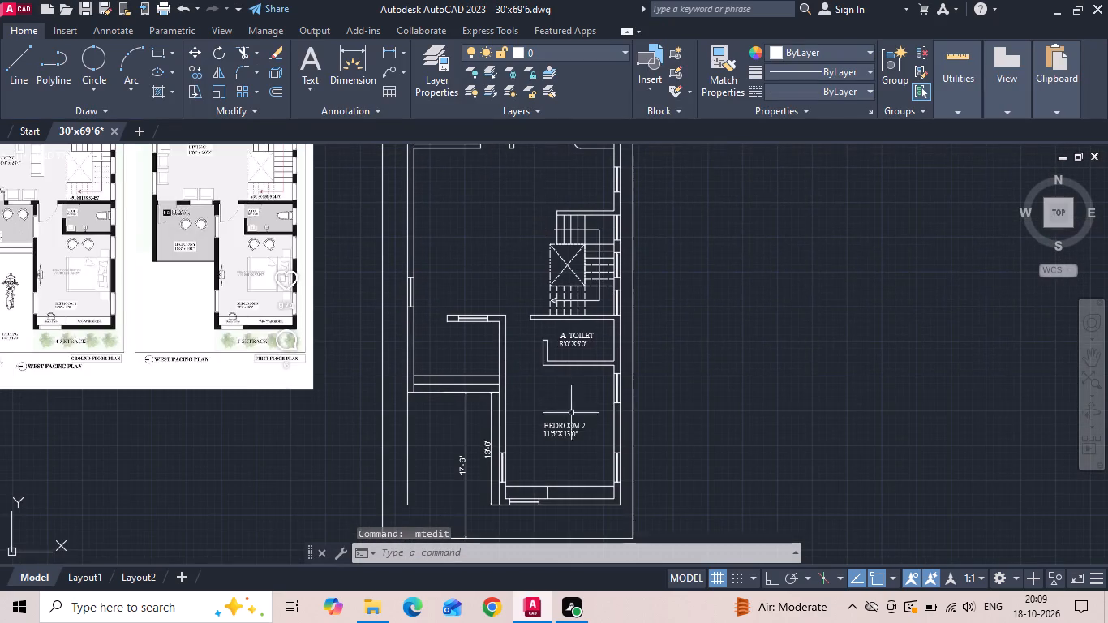
{"action": "scroll", "coordinate": [573, 467], "scroll_direction": "up", "scroll_amount": 3}
{"action": "double_click", "coordinate": [453, 308]}
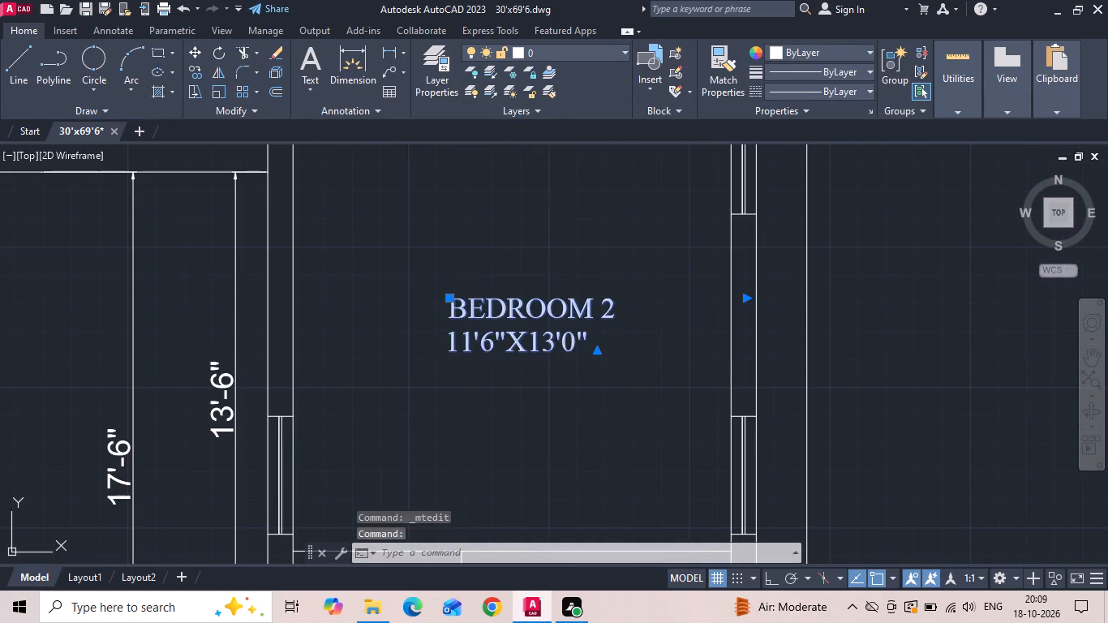
{"action": "key", "text": "F8"}
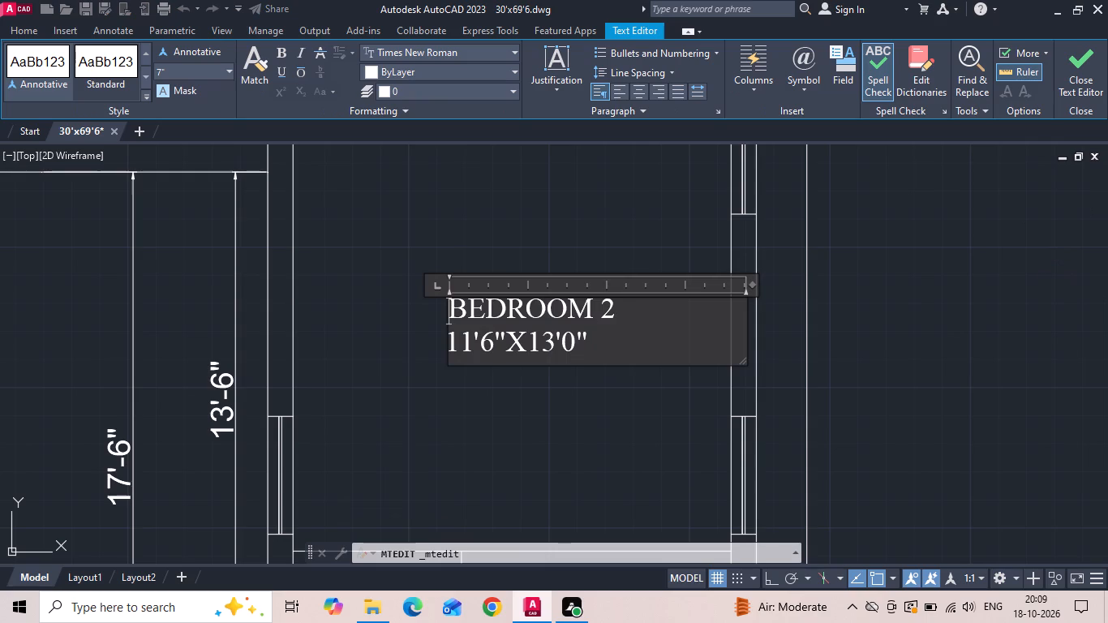
{"action": "key", "text": "m"}
{"action": "key", "text": "period"}
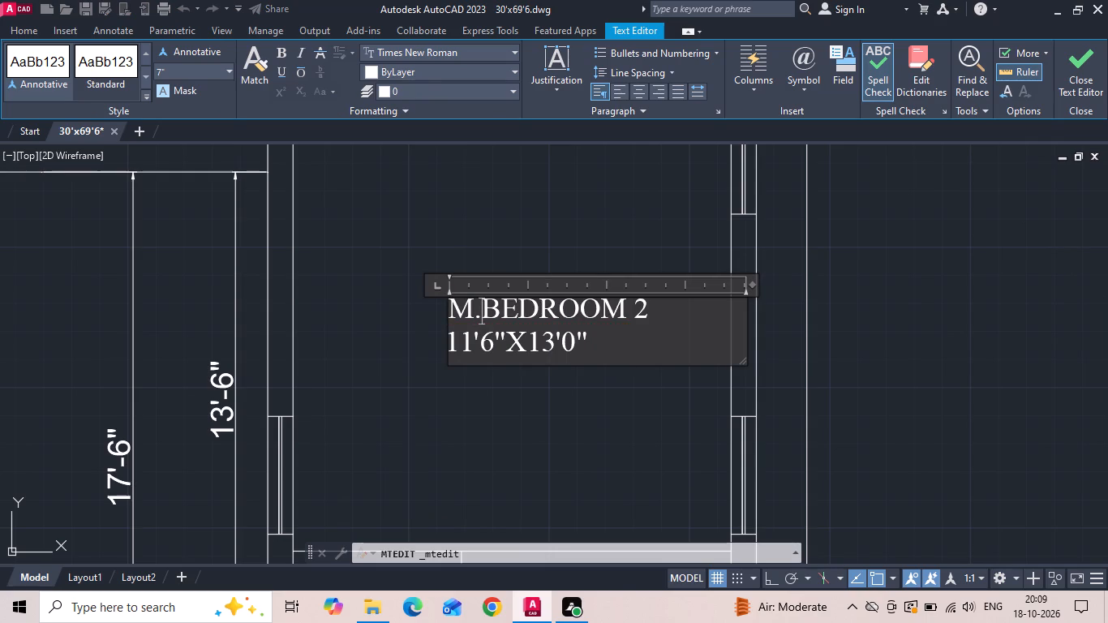
{"action": "left_click", "coordinate": [666, 313]}
{"action": "key", "text": "BackSpace"}
{"action": "left_click", "coordinate": [574, 415]}
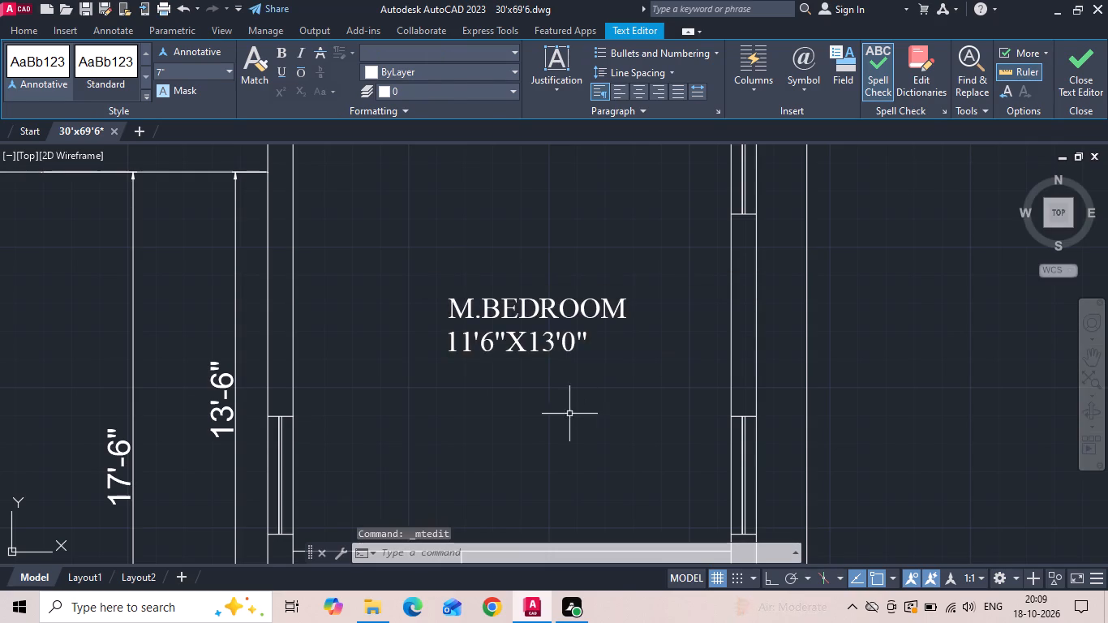
Dimension the master bedroom's clear width and its depth between the inner wall faces.
{"action": "scroll", "coordinate": [500, 378], "scroll_direction": "down", "scroll_amount": 1}
{"action": "left_click", "coordinate": [388, 56]}
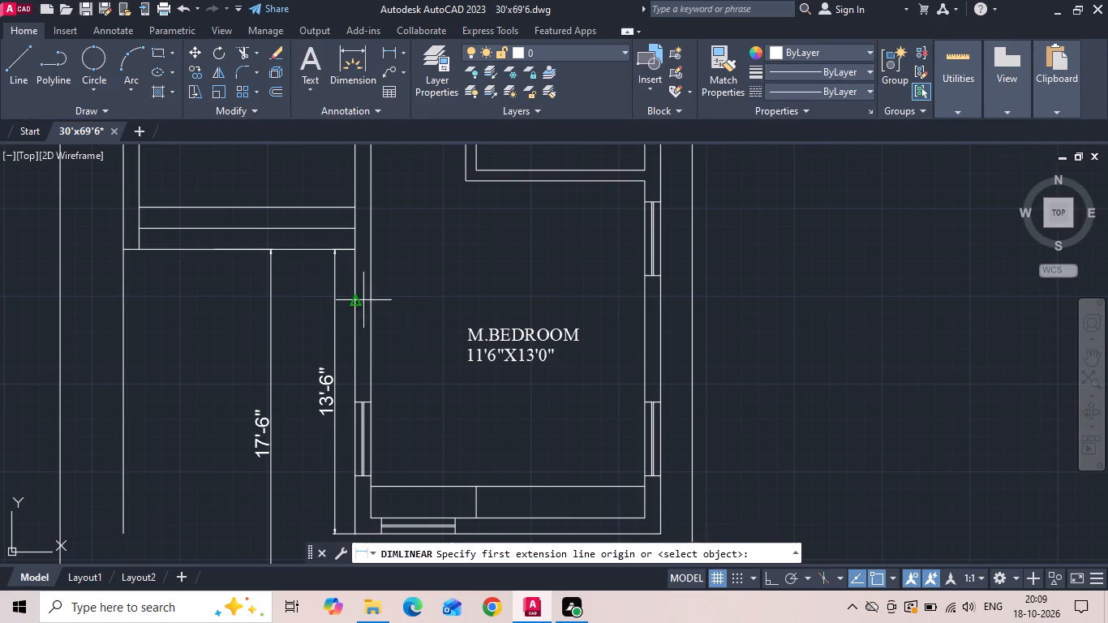
{"action": "left_click", "coordinate": [369, 303]}
{"action": "left_click", "coordinate": [644, 304]}
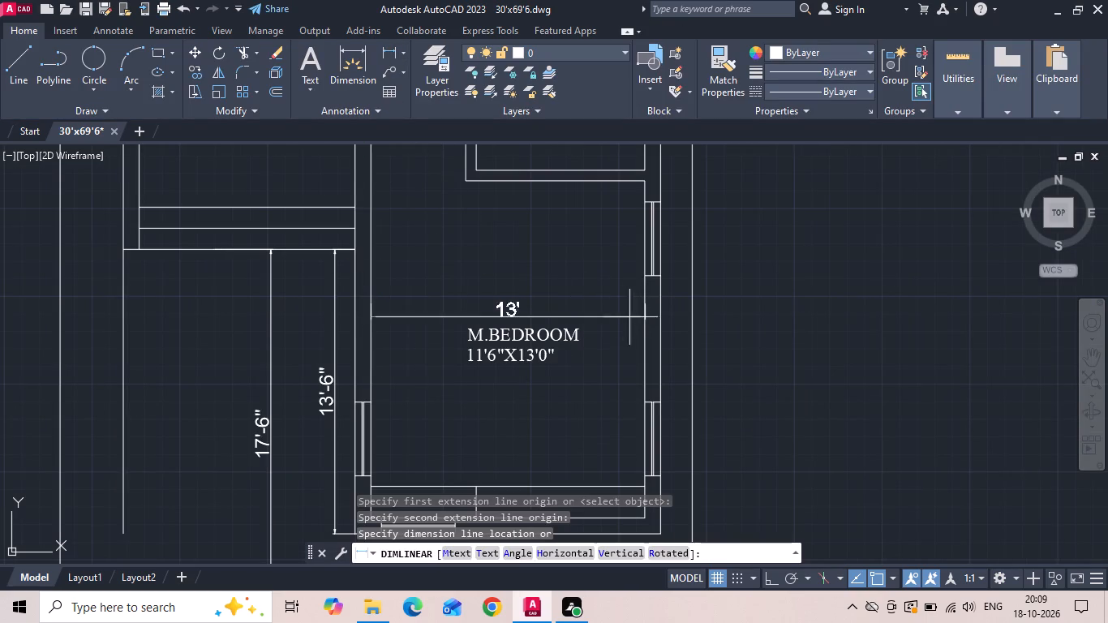
{"action": "left_click", "coordinate": [616, 304]}
{"action": "key", "text": "space"}
{"action": "left_click", "coordinate": [611, 189]}
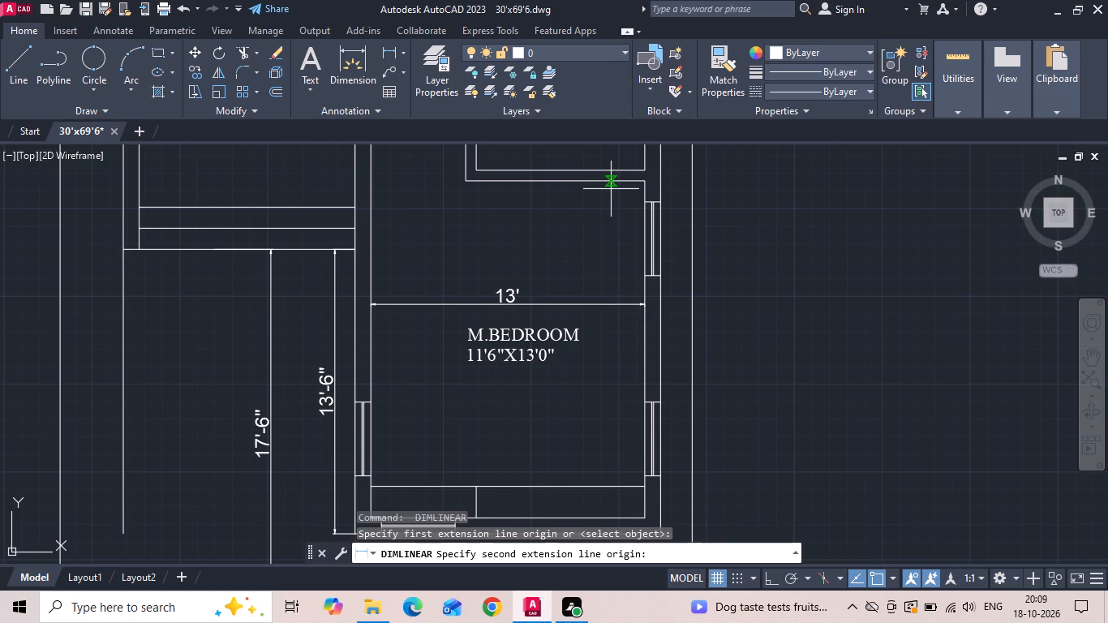
{"action": "left_click", "coordinate": [612, 516]}
{"action": "left_click", "coordinate": [612, 466]}
Set the size line of the M.BEDROOM label to 13'0"X16'0".
{"action": "scroll", "coordinate": [487, 342], "scroll_direction": "up", "scroll_amount": 1}
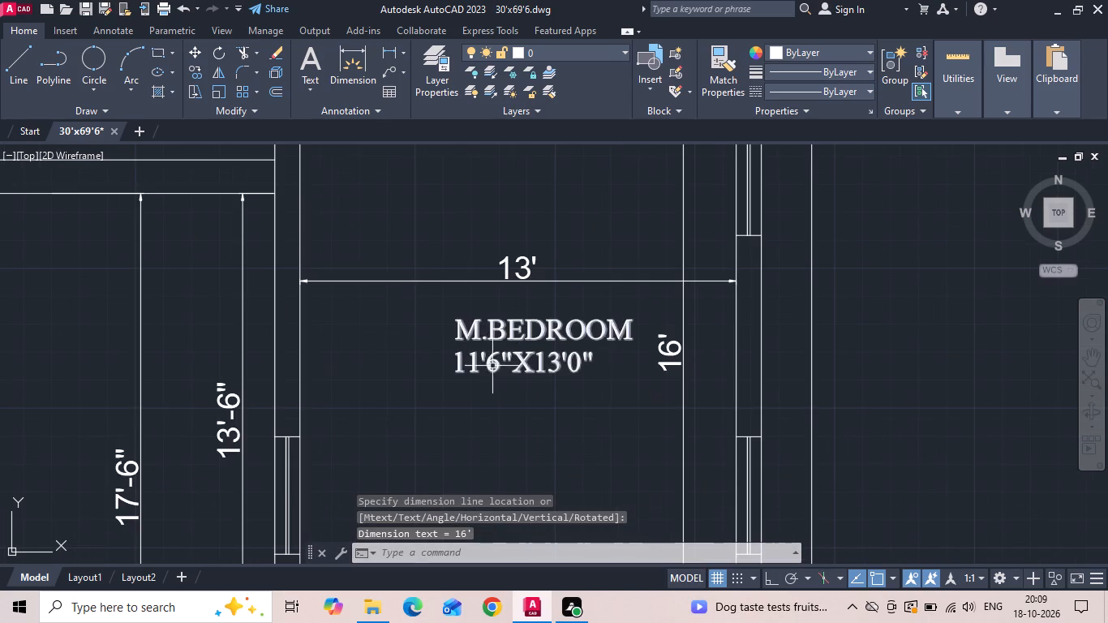
{"action": "double_click", "coordinate": [494, 367]}
{"action": "left_click", "coordinate": [494, 367]}
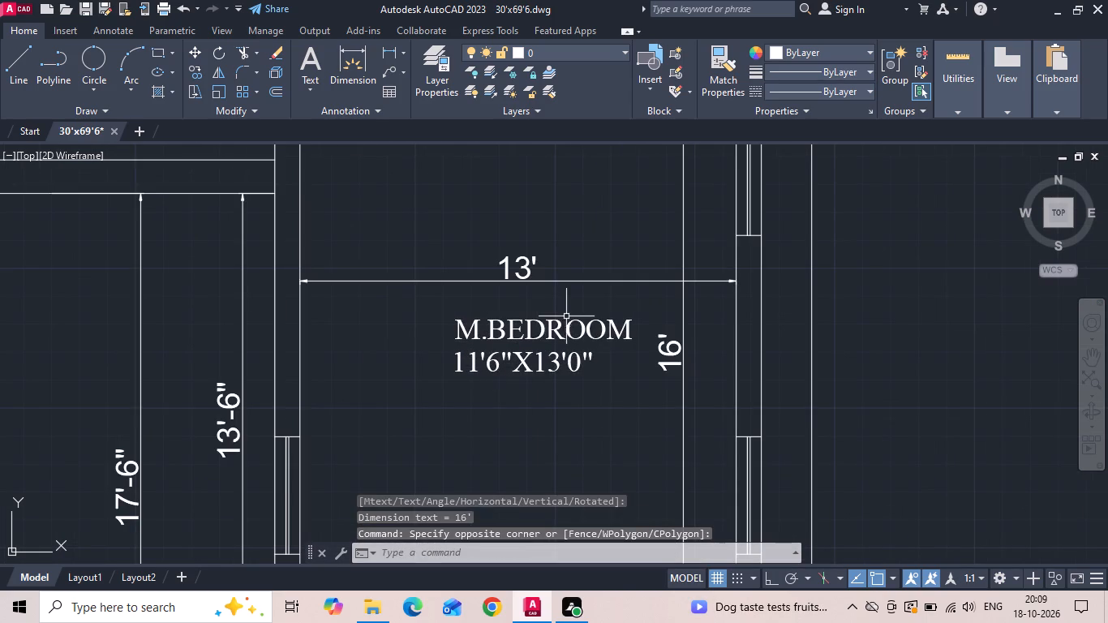
{"action": "double_click", "coordinate": [500, 367]}
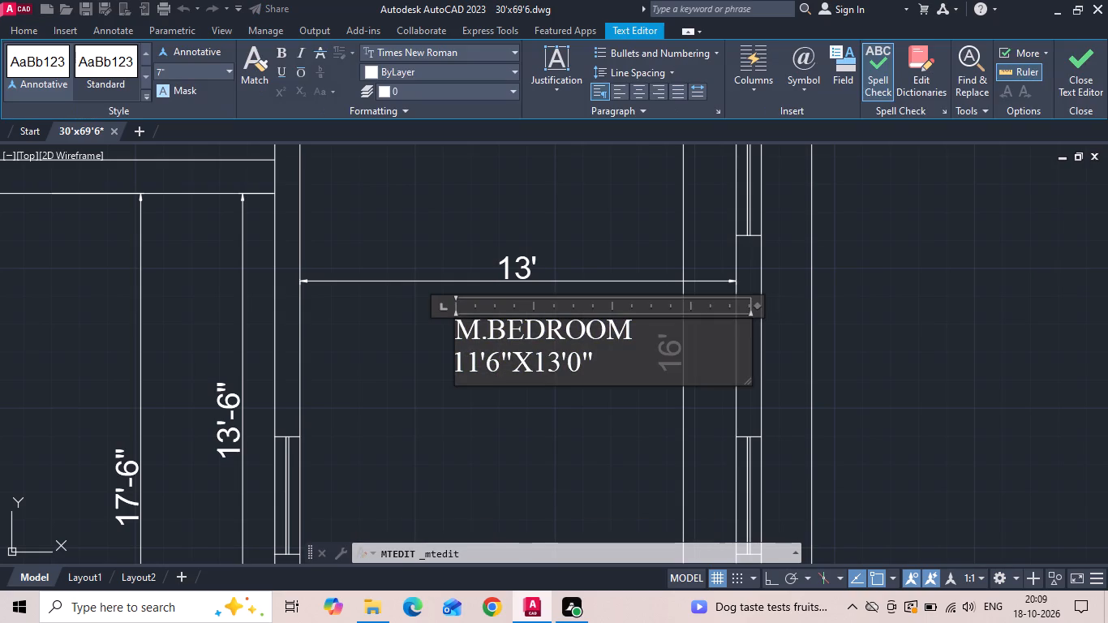
{"action": "key", "text": "BackSpace"}
{"action": "key", "text": "0"}
{"action": "left_click", "coordinate": [479, 366]}
{"action": "key", "text": "BackSpace"}
{"action": "key", "text": "3"}
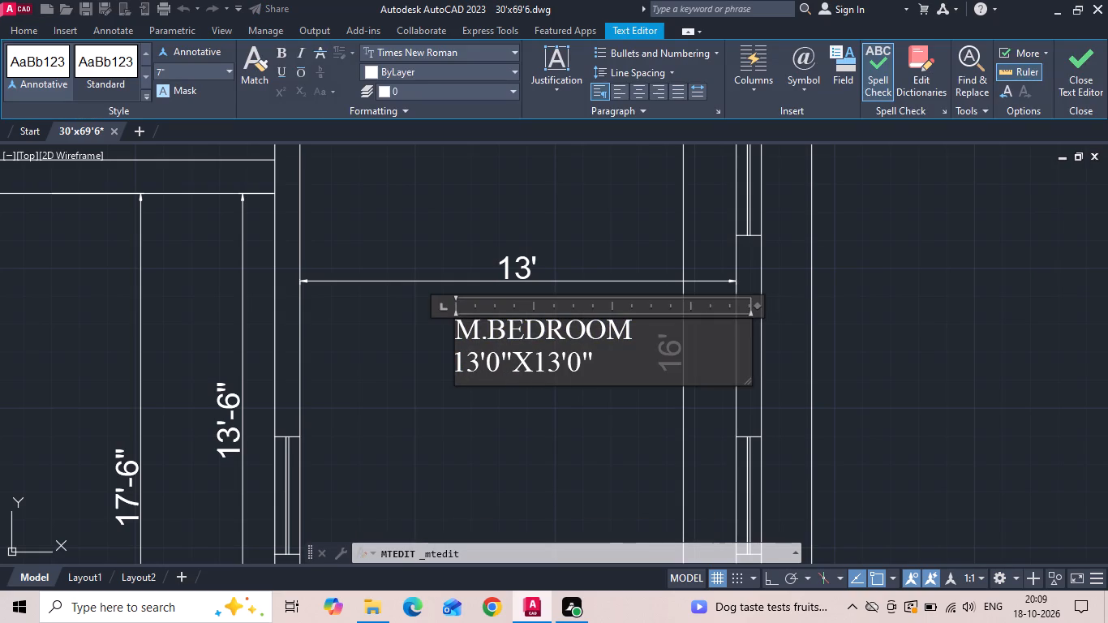
{"action": "left_click", "coordinate": [556, 368]}
{"action": "key", "text": "BackSpace"}
{"action": "key", "text": "6"}
{"action": "left_click", "coordinate": [530, 417]}
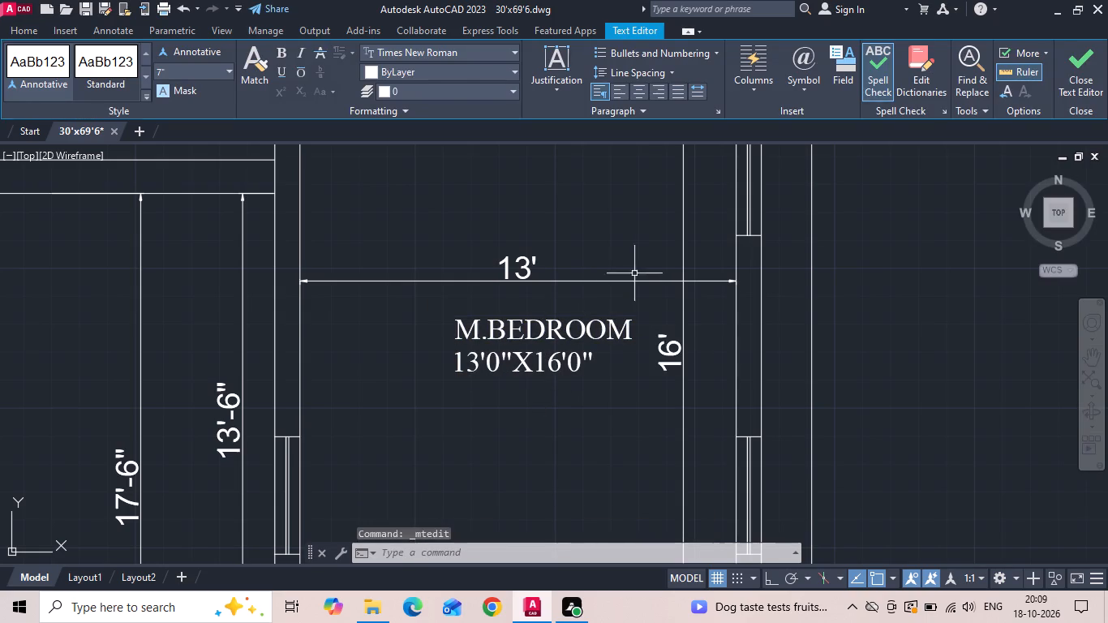
Erase the width and depth dimensions inside the master bedroom.
{"action": "left_click_drag", "start_coordinate": [702, 271], "coordinate": [692, 284]}
{"action": "left_click", "coordinate": [677, 299]}
{"action": "key", "text": "Delete"}
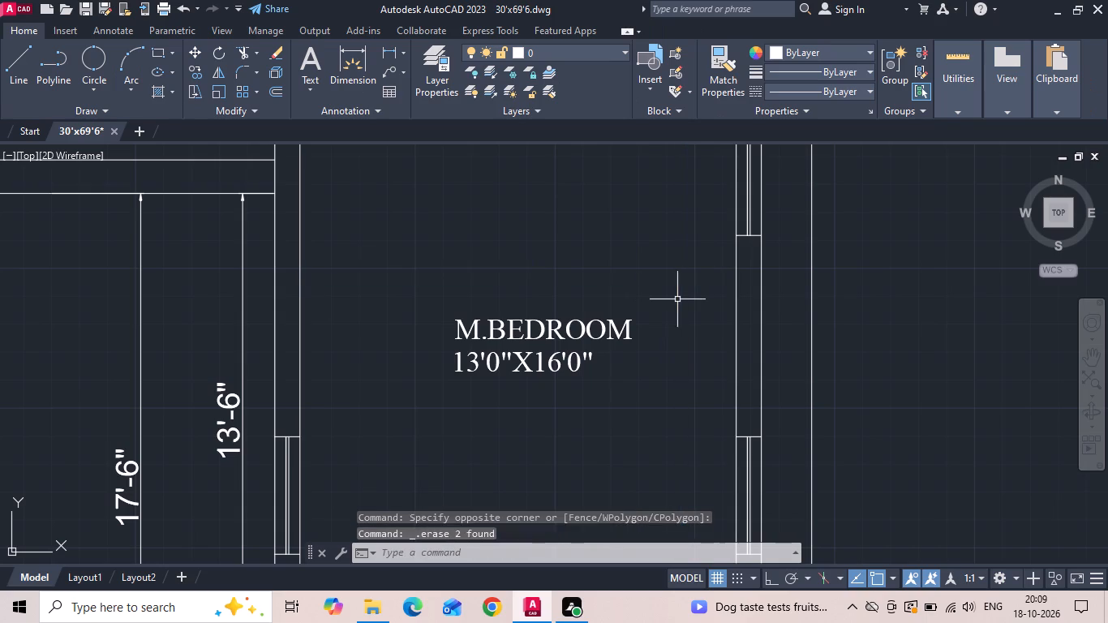
Trim away the leftover vertical line extending below the sitout's outer wall corner.
{"action": "scroll", "coordinate": [603, 359], "scroll_direction": "down", "scroll_amount": 3}
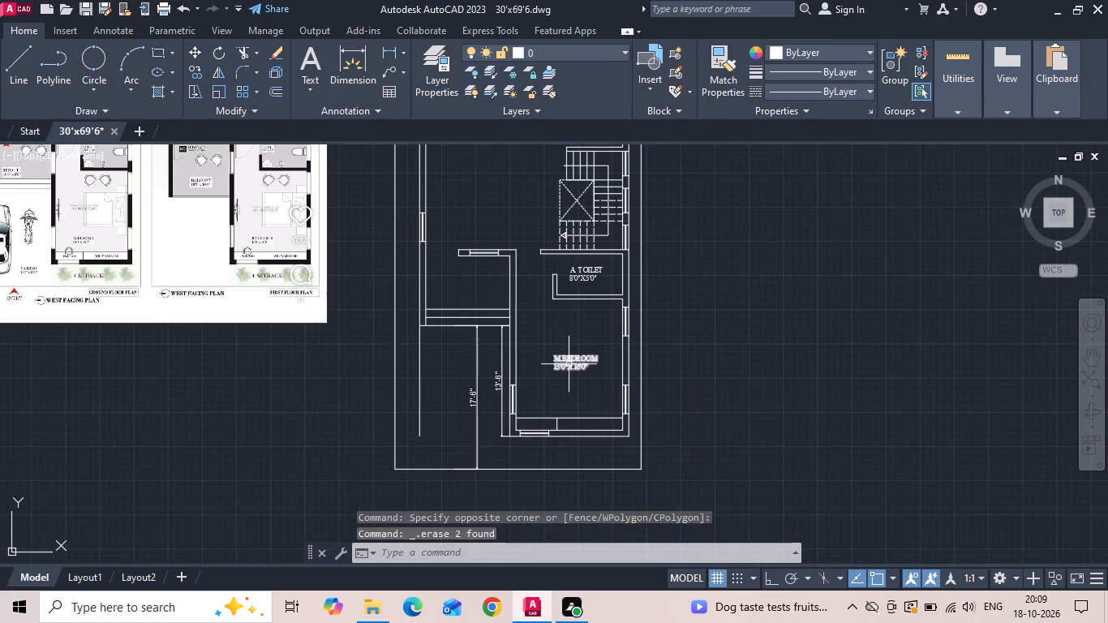
{"action": "type", "text": "TR"}
{"action": "key", "text": "space"}
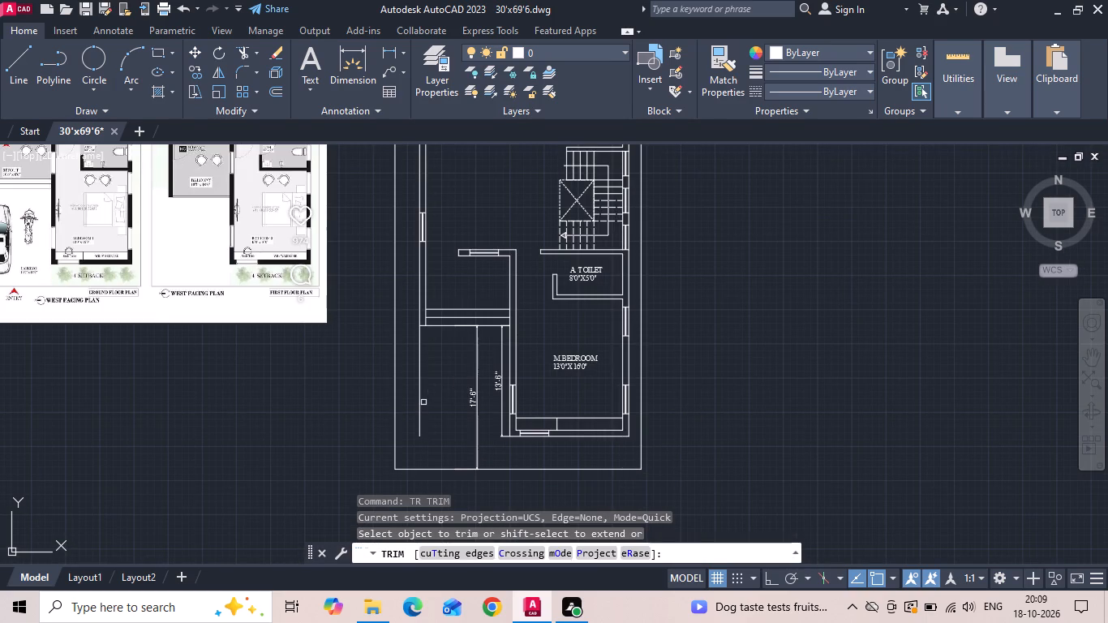
{"action": "left_click", "coordinate": [423, 402]}
{"action": "left_click", "coordinate": [415, 420]}
{"action": "key", "text": "Escape"}
Copy the M.BEDROOM label into the open parking area and into the sitout above the steps.
{"action": "left_click", "coordinate": [575, 362]}
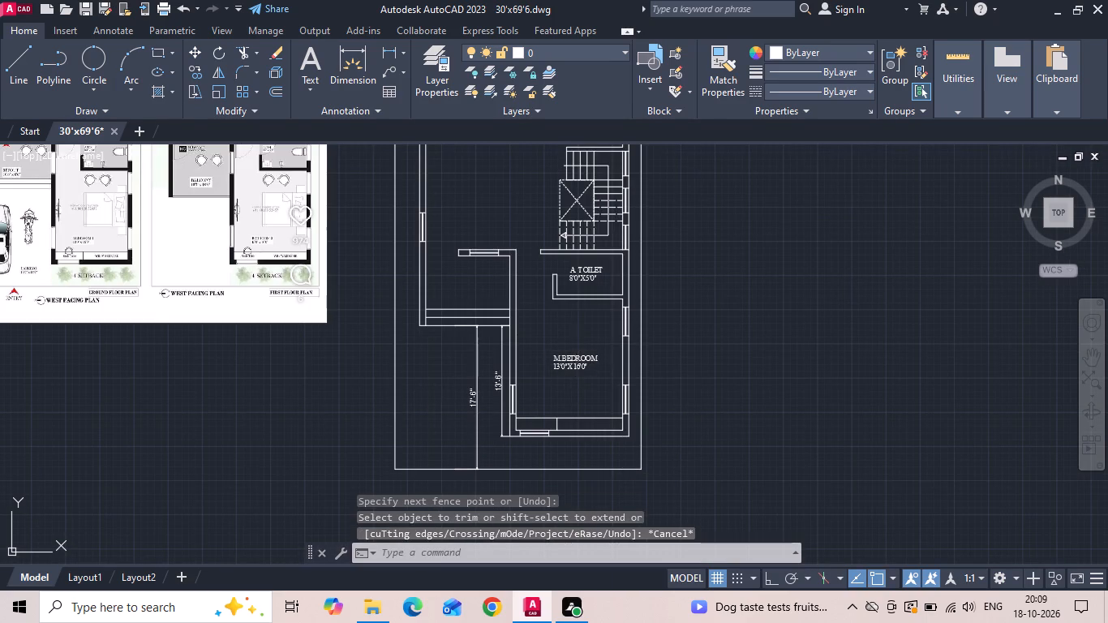
{"action": "right_click", "coordinate": [575, 362]}
{"action": "left_click", "coordinate": [637, 317]}
{"action": "left_click_drag", "start_coordinate": [573, 364], "coordinate": [571, 366]}
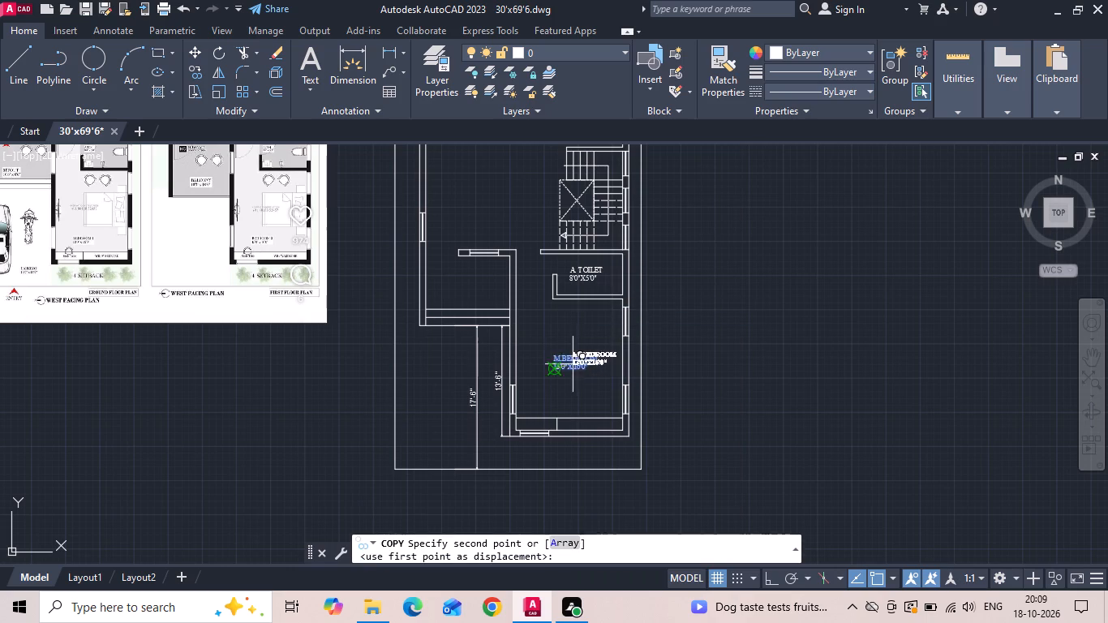
{"action": "left_click_drag", "start_coordinate": [571, 366], "coordinate": [565, 369]}
{"action": "scroll", "coordinate": [449, 386], "scroll_direction": "up", "scroll_amount": 2}
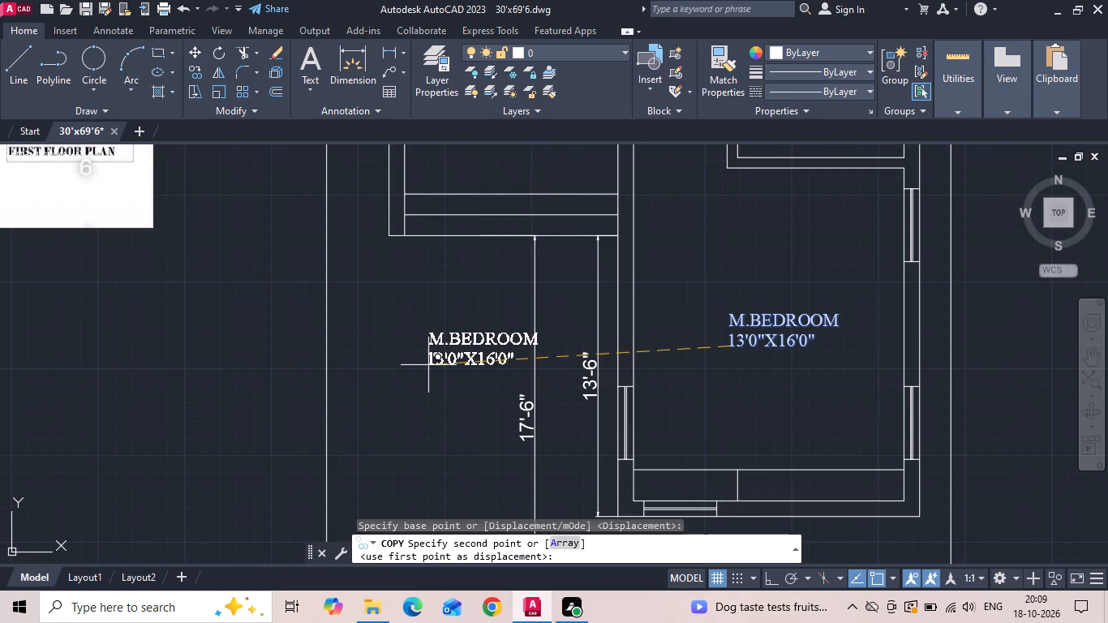
{"action": "left_click", "coordinate": [430, 366]}
{"action": "scroll", "coordinate": [442, 427], "scroll_direction": "down", "scroll_amount": 1}
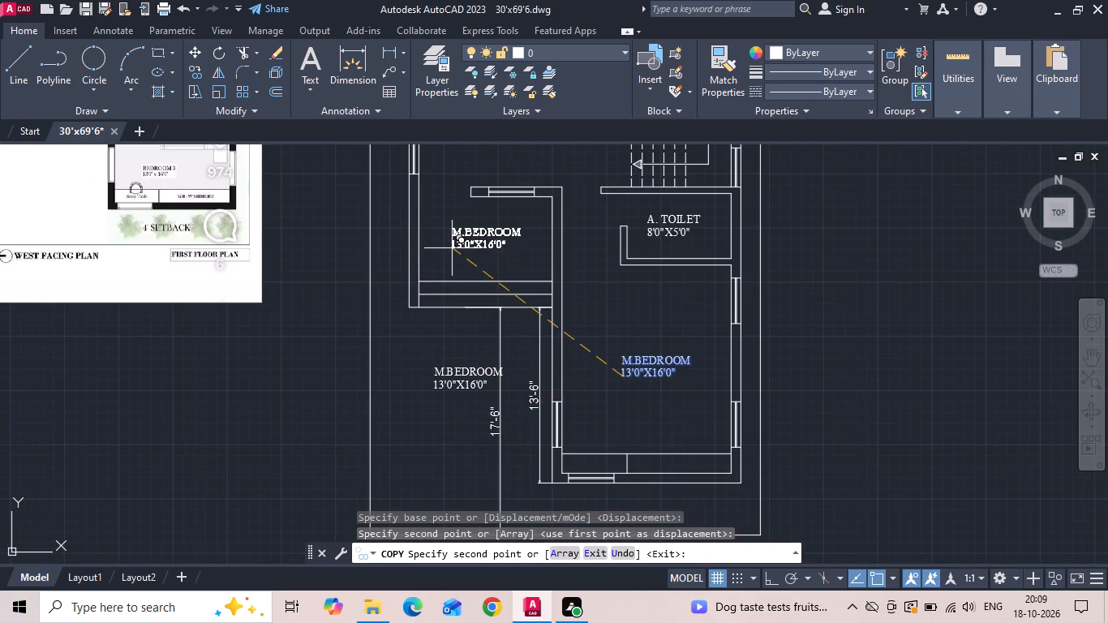
{"action": "left_click", "coordinate": [450, 256]}
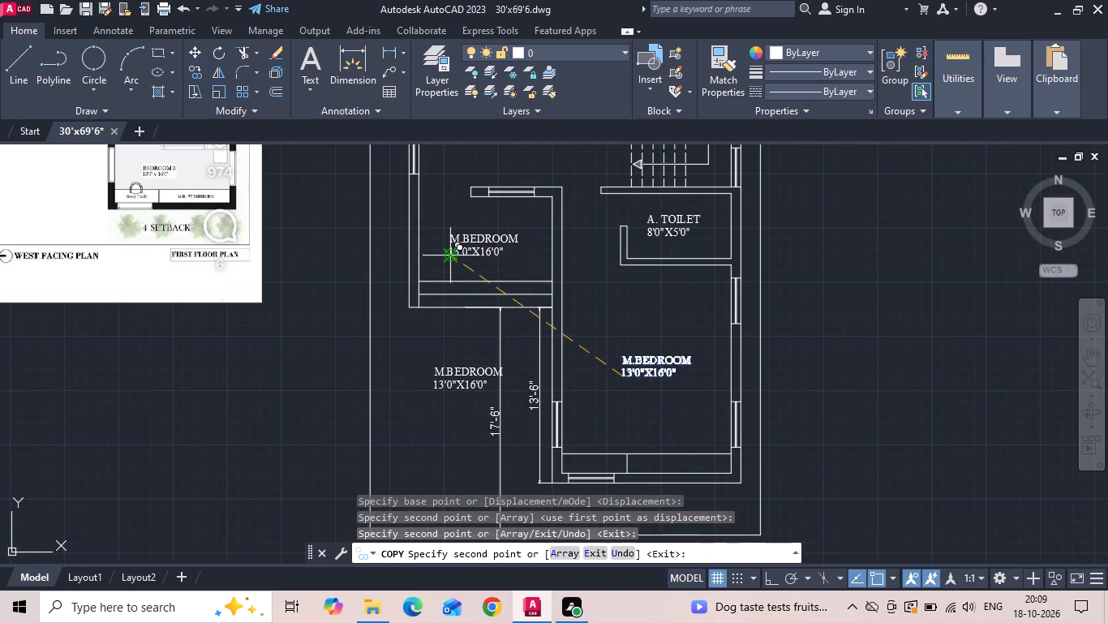
{"action": "middle_click_drag", "start_coordinate": [453, 254], "coordinate": [637, 384]}
{"action": "key", "text": "Escape"}
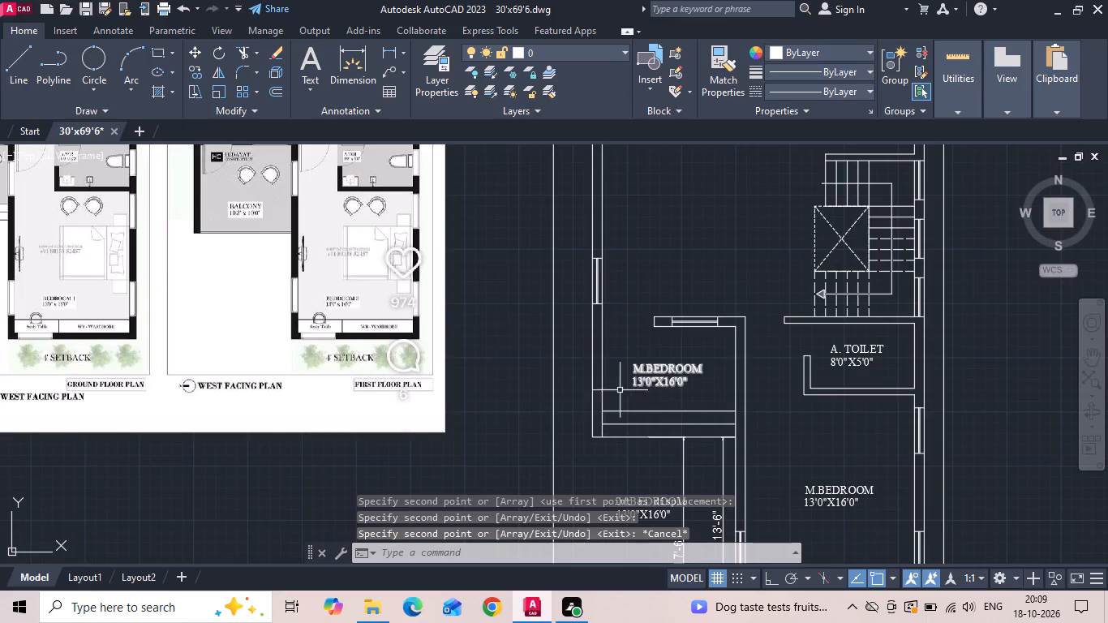
Set the size line of the M.BEDROOM label copied into the sitout to 10'3"X6'6".
{"action": "middle_click_drag", "start_coordinate": [183, 273], "coordinate": [545, 355]}
{"action": "scroll", "coordinate": [286, 280], "scroll_direction": "up", "scroll_amount": 2}
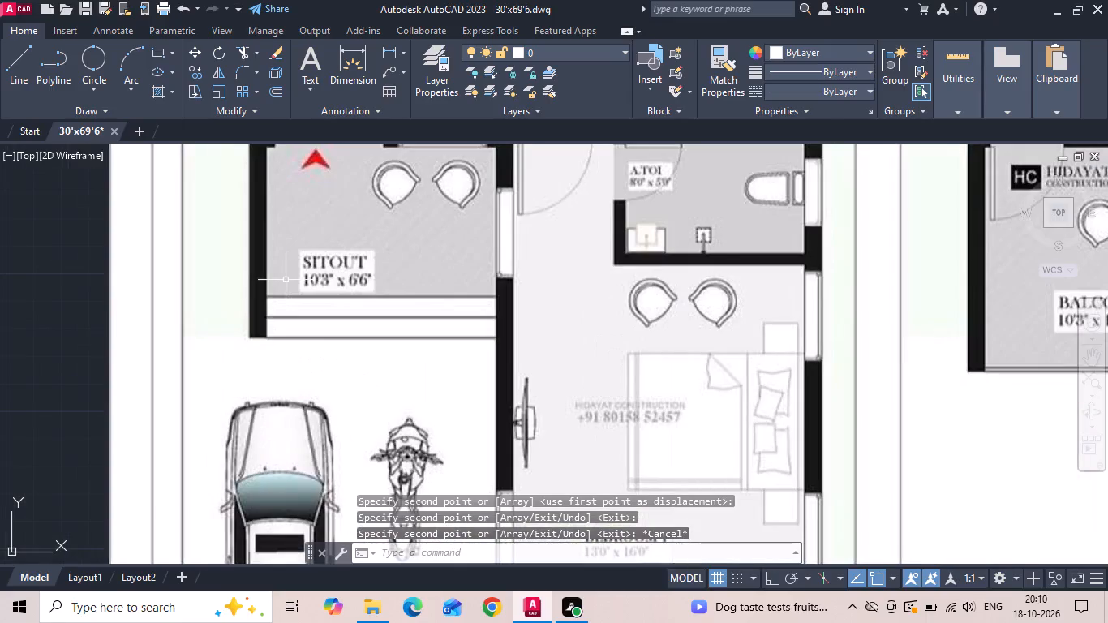
{"action": "scroll", "coordinate": [285, 280], "scroll_direction": "down", "scroll_amount": 5}
{"action": "scroll", "coordinate": [516, 324], "scroll_direction": "up", "scroll_amount": 3}
{"action": "scroll", "coordinate": [337, 316], "scroll_direction": "up", "scroll_amount": 2}
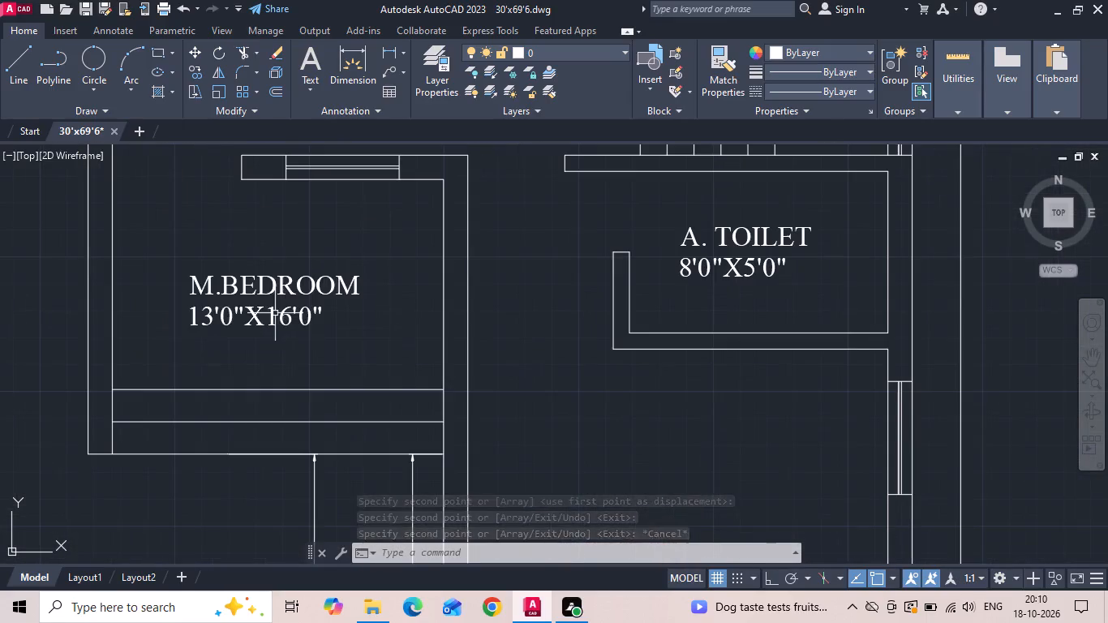
{"action": "double_click", "coordinate": [272, 291]}
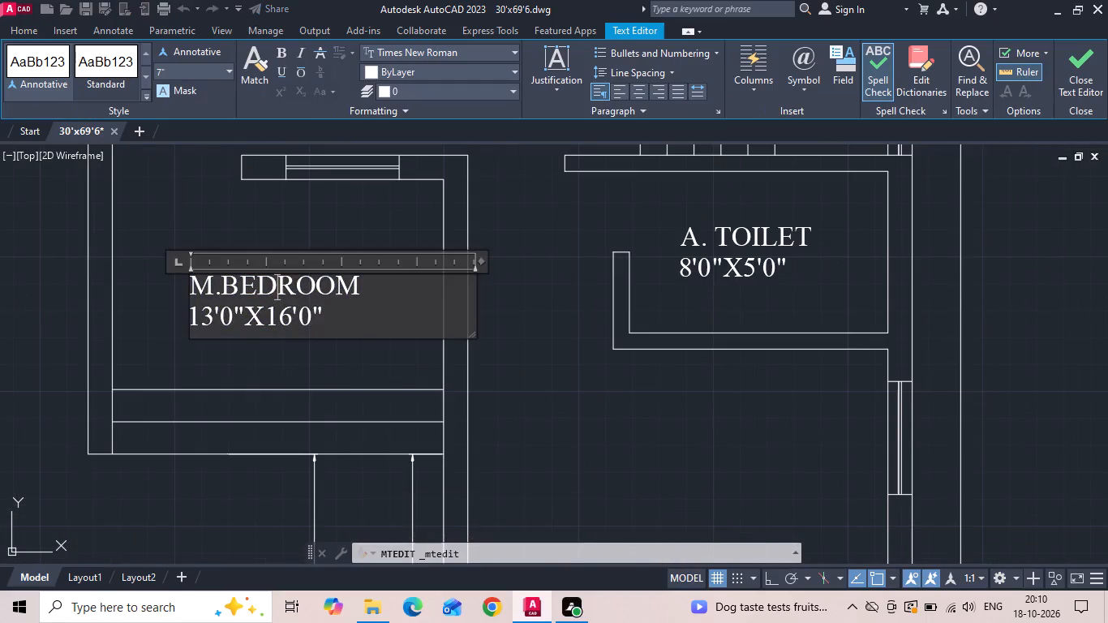
{"action": "left_click", "coordinate": [276, 317]}
{"action": "key", "text": "BackSpace"}
{"action": "left_click", "coordinate": [294, 319]}
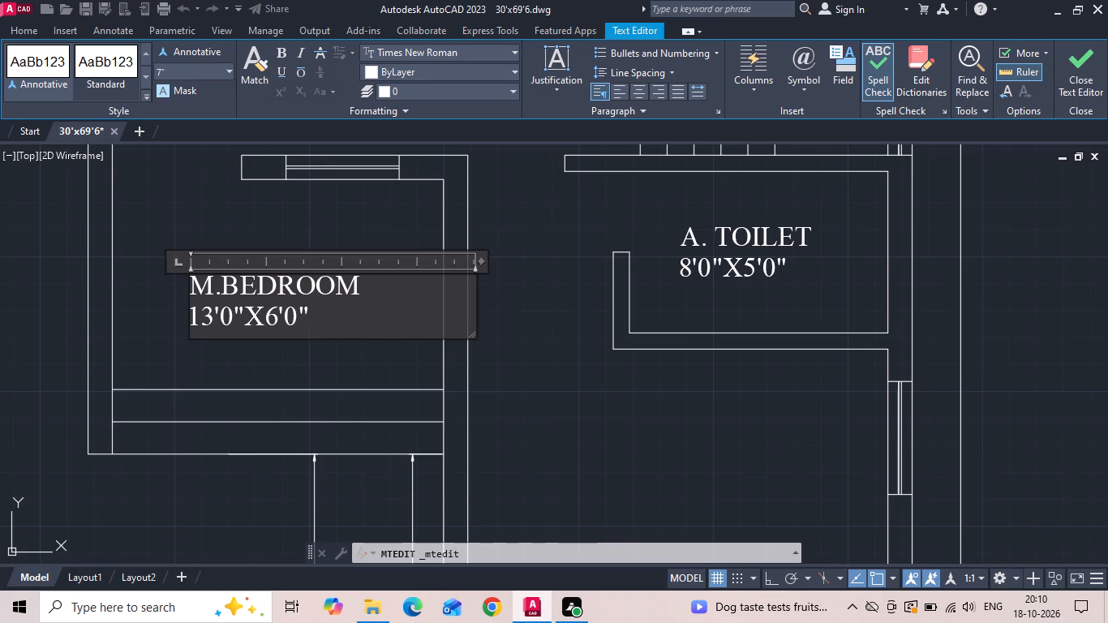
{"action": "key", "text": "BackSpace"}
{"action": "key", "text": "6"}
{"action": "left_click", "coordinate": [229, 318]}
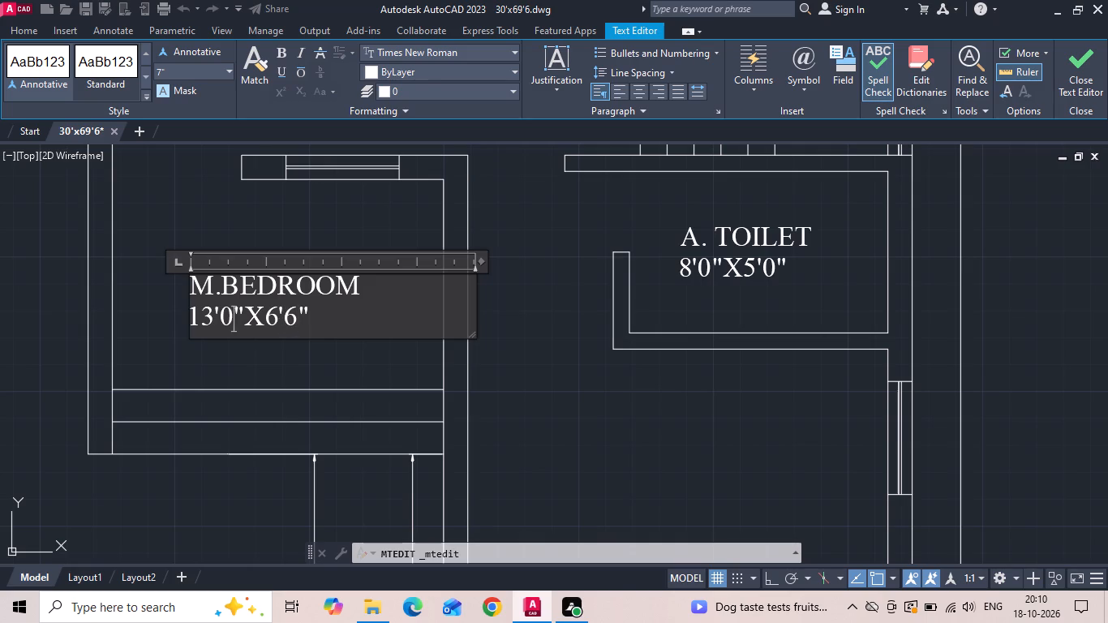
{"action": "key", "text": "BackSpace"}
{"action": "key", "text": "3"}
{"action": "left_click", "coordinate": [212, 322]}
{"action": "key", "text": "BackSpace"}
{"action": "key", "text": "0"}
Replace the room name in the sitout's label with SITOUT, keeping it on its own line above the size.
{"action": "left_click_drag", "start_coordinate": [367, 303], "coordinate": [0, 319]}
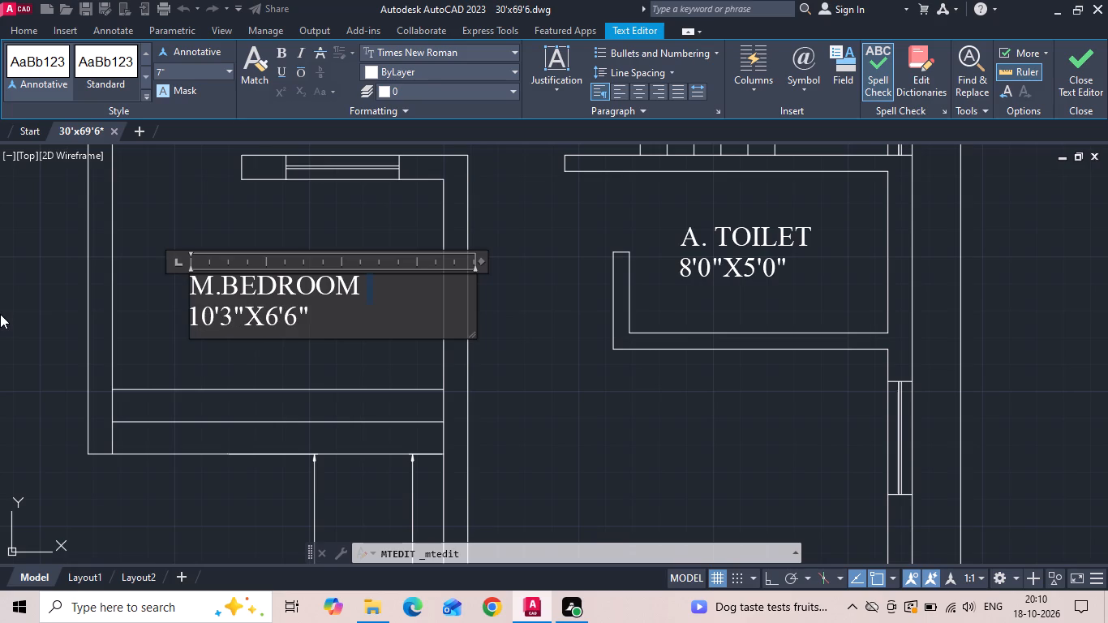
{"action": "key", "text": "BackSpace"}
{"action": "key", "text": "BackSpace"}
{"action": "key", "text": "BackSpace"}
{"action": "key", "text": "BackSpace"}
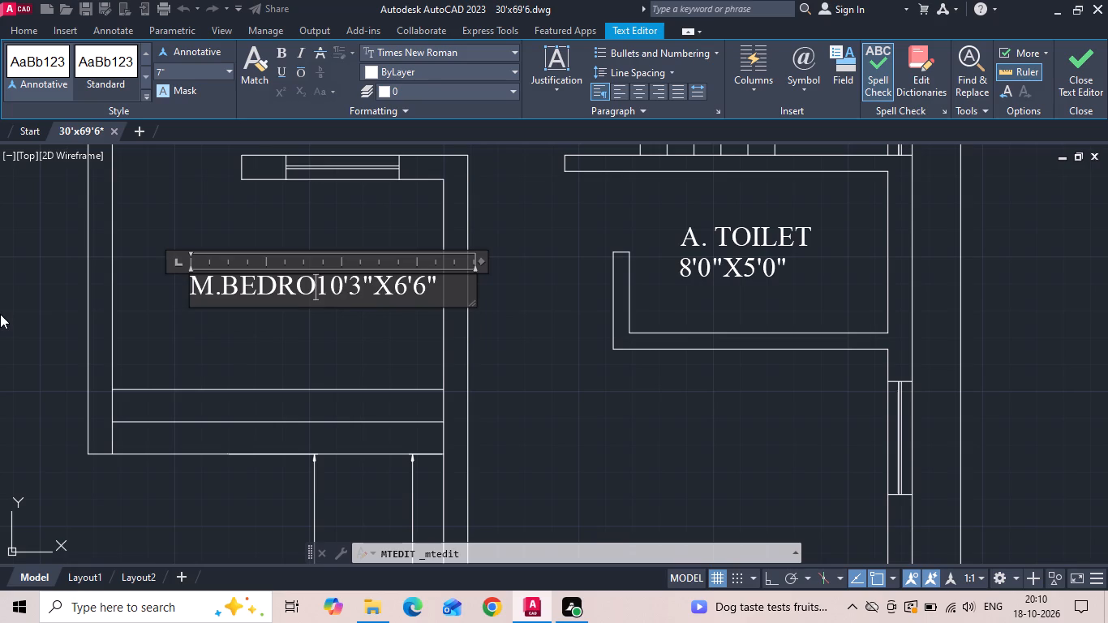
{"action": "key", "text": "BackSpace"}
{"action": "key", "text": "BackSpace"}
{"action": "key", "text": "BackSpace"}
{"action": "key", "text": "BackSpace"}
{"action": "key", "text": "BackSpace"}
{"action": "key", "text": "BackSpace"}
{"action": "key", "text": "BackSpace"}
{"action": "key", "text": "BackSpace"}
{"action": "key", "text": "BackSpace"}
{"action": "key", "text": "BackSpace"}
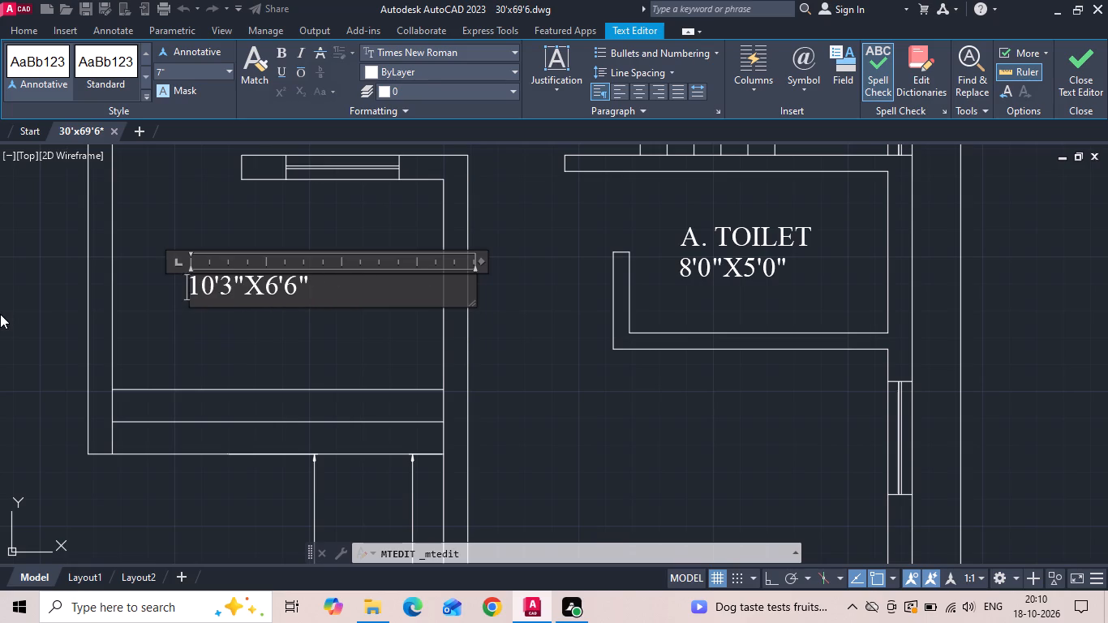
{"action": "key", "text": "s"}
{"action": "type", "text": "ITOUT"}
{"action": "key", "text": "Return"}
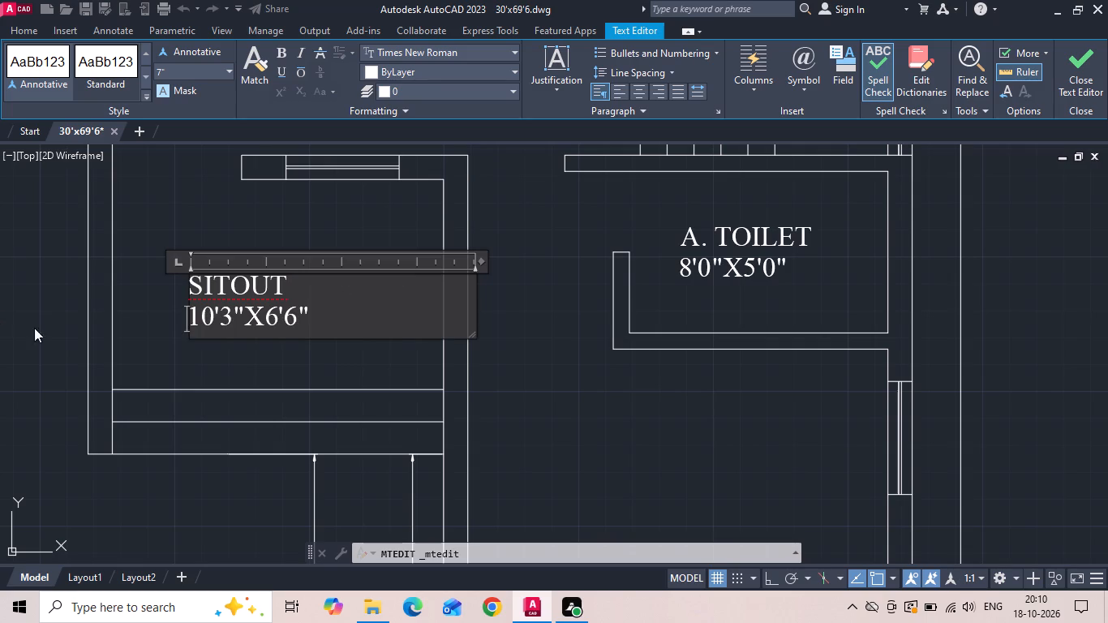
{"action": "left_click", "coordinate": [251, 210]}
Copy the SITOUT label into the living area, the dining space above the staircase and the kitchen.
{"action": "left_click", "coordinate": [248, 267]}
{"action": "left_click", "coordinate": [171, 305]}
{"action": "right_click", "coordinate": [171, 305]}
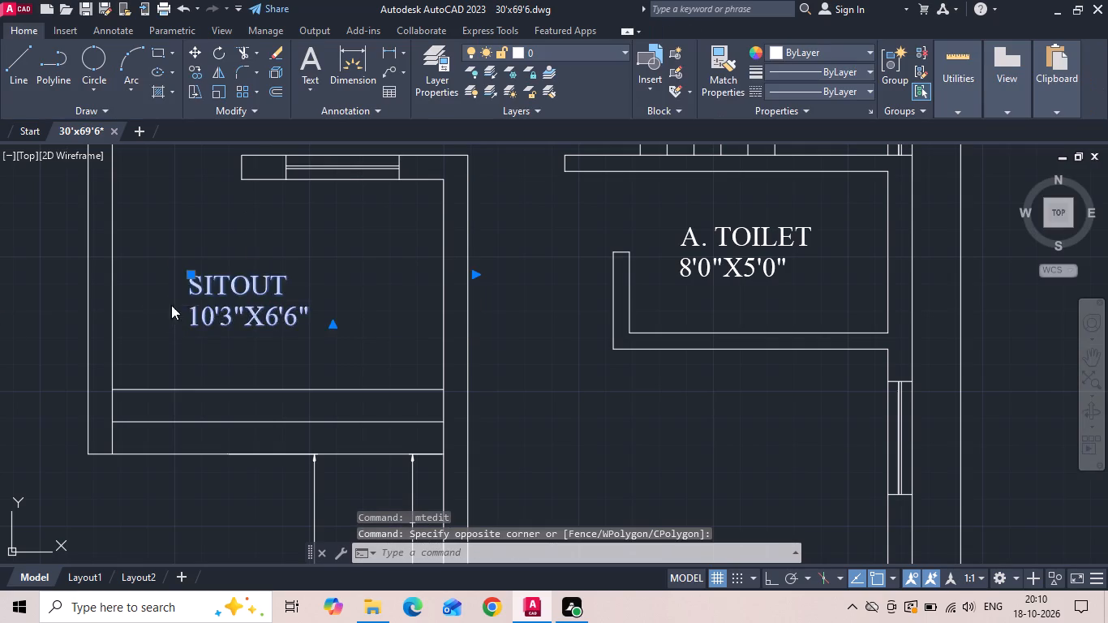
{"action": "left_click", "coordinate": [206, 307]}
{"action": "scroll", "coordinate": [230, 363], "scroll_direction": "down", "scroll_amount": 2}
{"action": "left_click", "coordinate": [237, 310]}
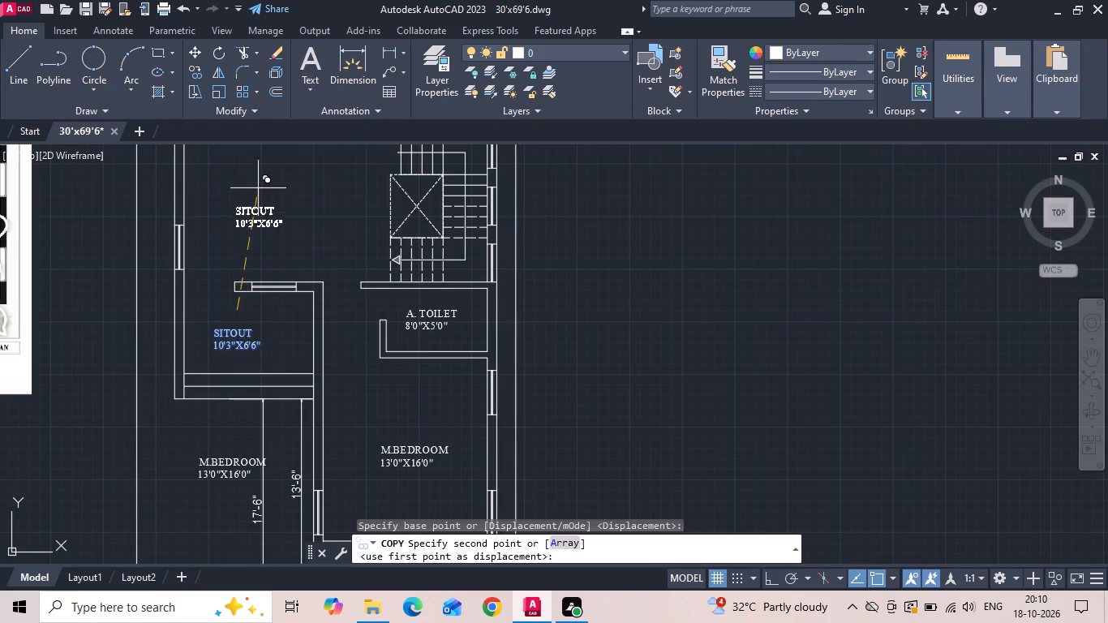
{"action": "middle_click_drag", "start_coordinate": [260, 197], "coordinate": [264, 294]}
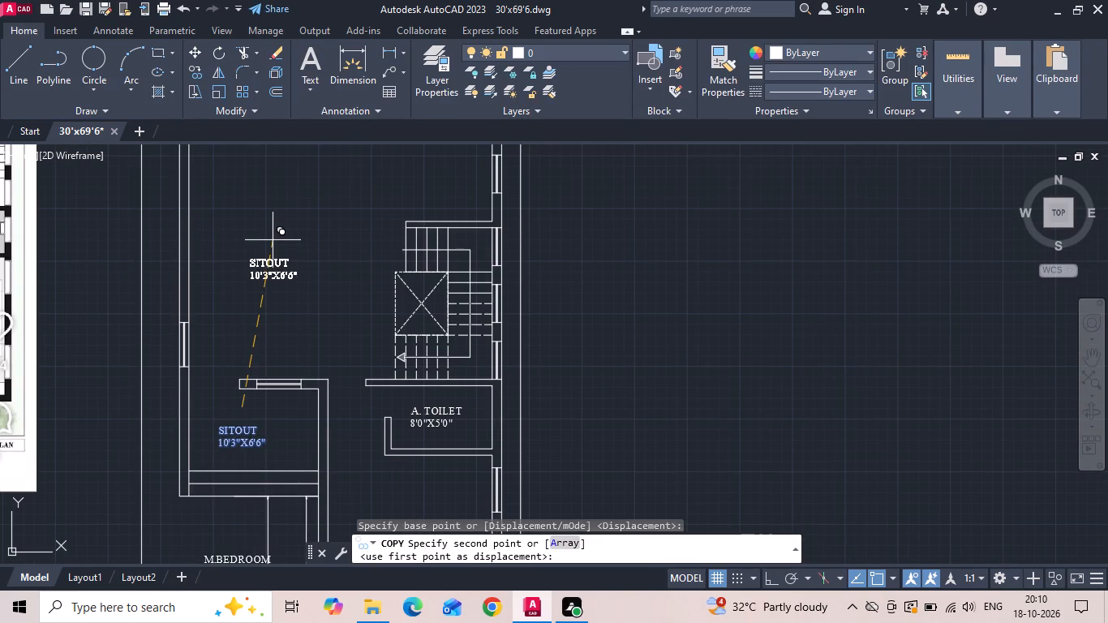
{"action": "left_click", "coordinate": [273, 240]}
{"action": "middle_click_drag", "start_coordinate": [269, 259], "coordinate": [279, 384]}
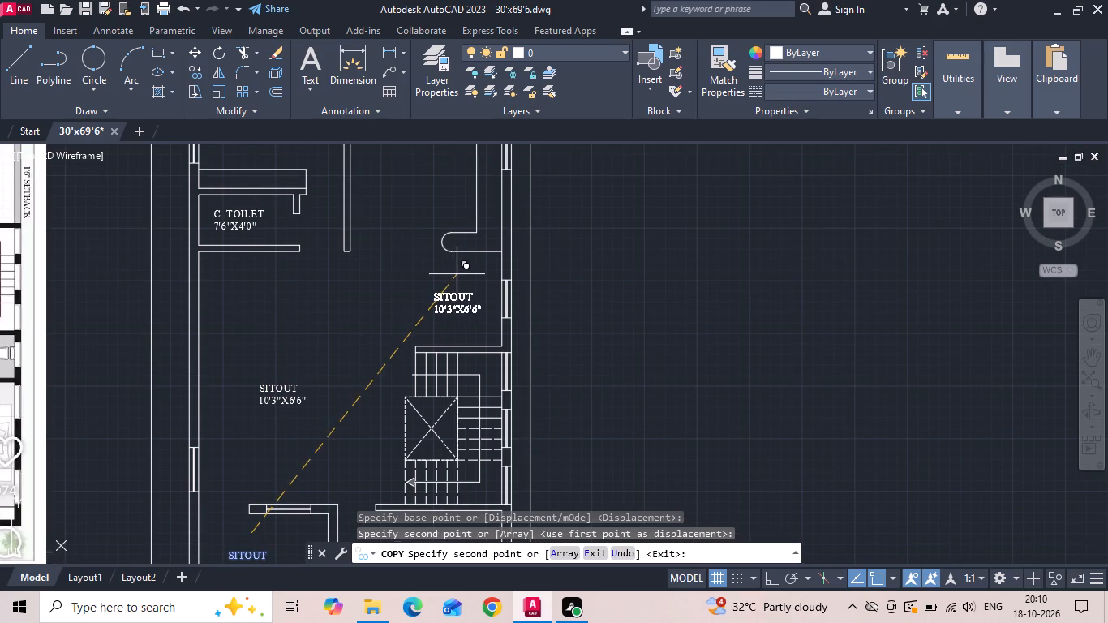
{"action": "left_click", "coordinate": [457, 274]}
{"action": "middle_click_drag", "start_coordinate": [444, 260], "coordinate": [432, 320]}
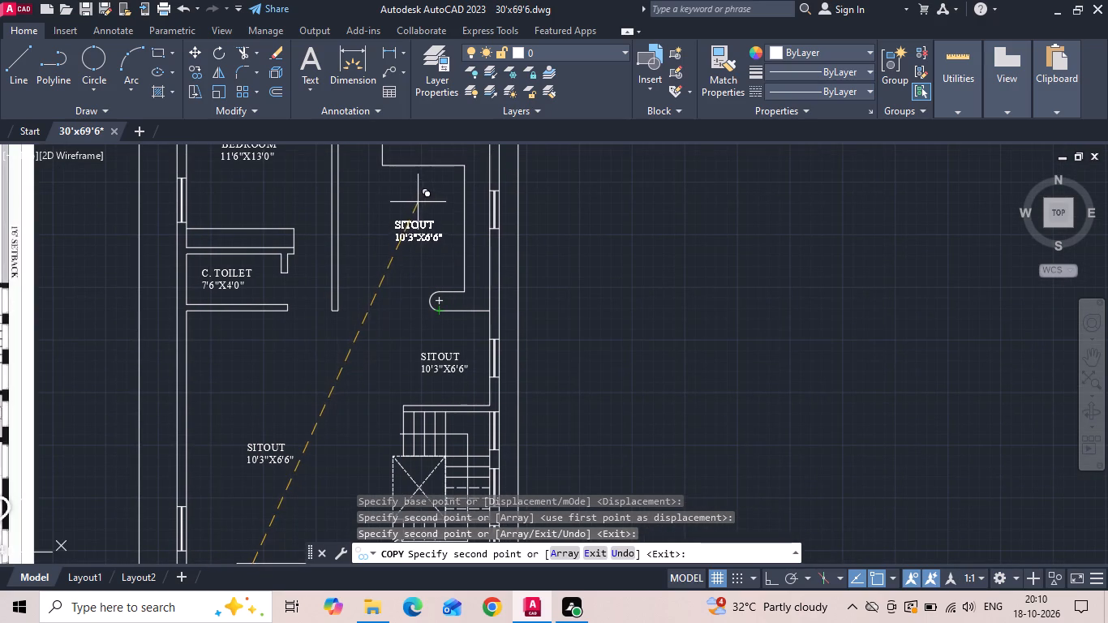
{"action": "left_click", "coordinate": [418, 202]}
{"action": "key", "text": "Escape"}
Move the copied SITOUT label within the living area to sit near the middle of the room.
{"action": "left_click_drag", "start_coordinate": [311, 427], "coordinate": [256, 469]}
{"action": "left_click", "coordinate": [256, 469]}
{"action": "right_click", "coordinate": [256, 469]}
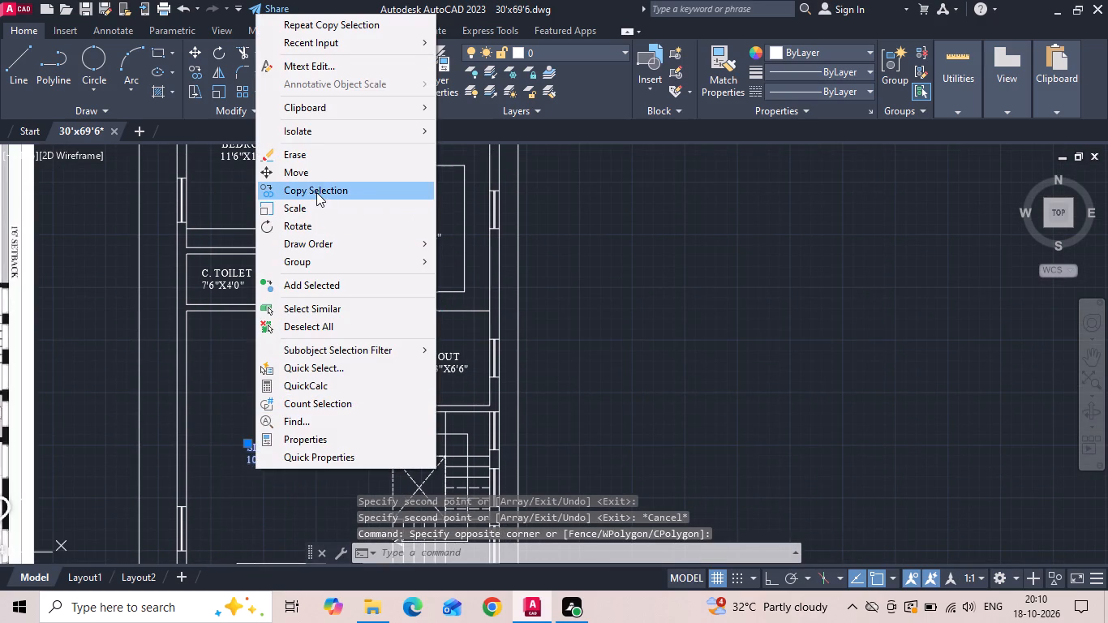
{"action": "left_click", "coordinate": [316, 173]}
{"action": "left_click", "coordinate": [296, 489]}
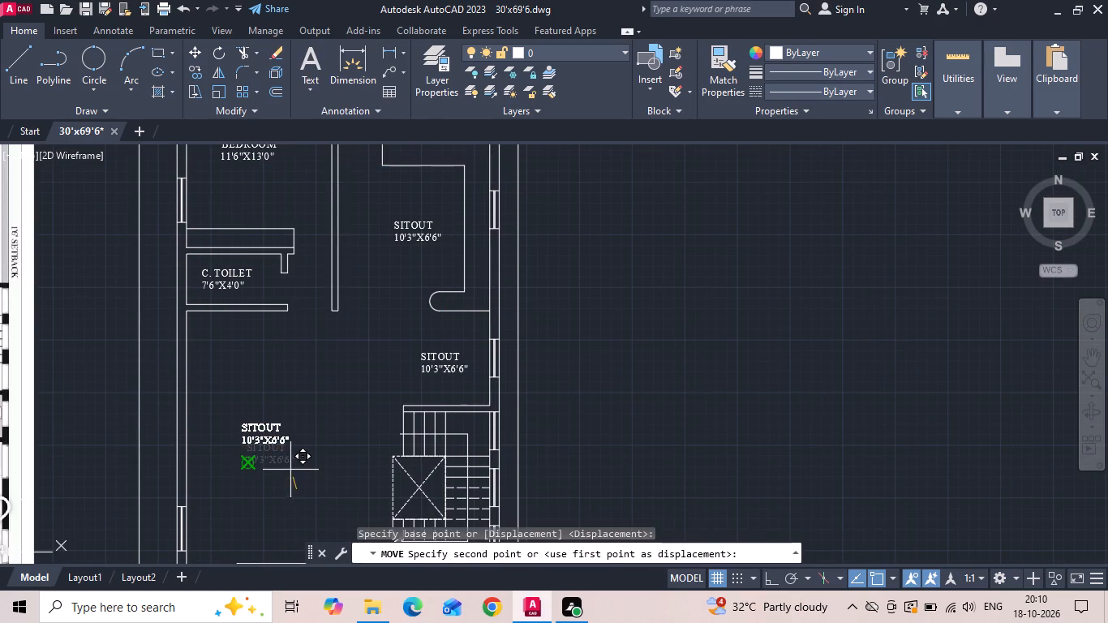
{"action": "left_click", "coordinate": [289, 461]}
{"action": "left_click", "coordinate": [232, 443]}
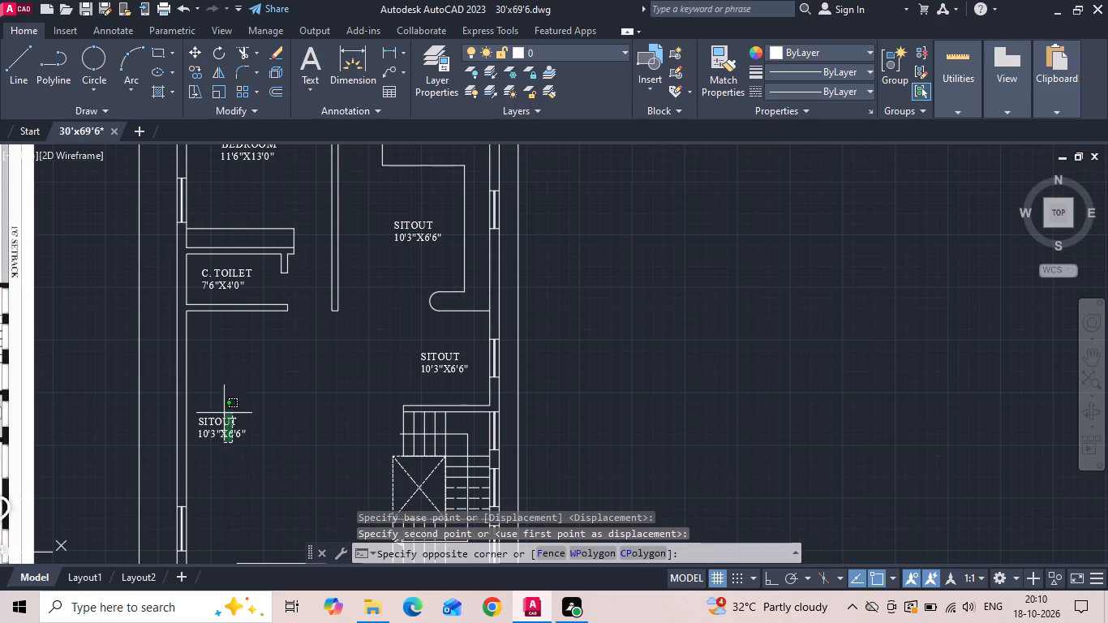
{"action": "left_click", "coordinate": [224, 413]}
{"action": "right_click", "coordinate": [224, 413]}
{"action": "left_click", "coordinate": [248, 298]}
{"action": "left_click", "coordinate": [250, 471]}
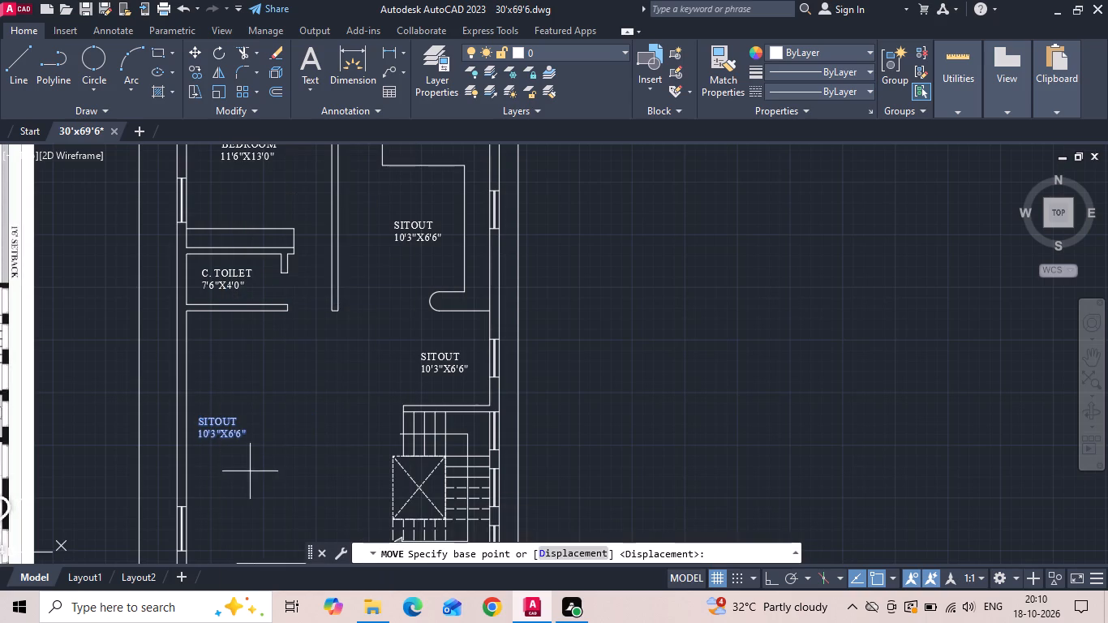
{"action": "left_click", "coordinate": [299, 474]}
Set the size line of the living area's label to 16'0"X20'0", following the reference plan.
{"action": "scroll", "coordinate": [426, 423], "scroll_direction": "down", "scroll_amount": 3}
{"action": "scroll", "coordinate": [255, 415], "scroll_direction": "up", "scroll_amount": 3}
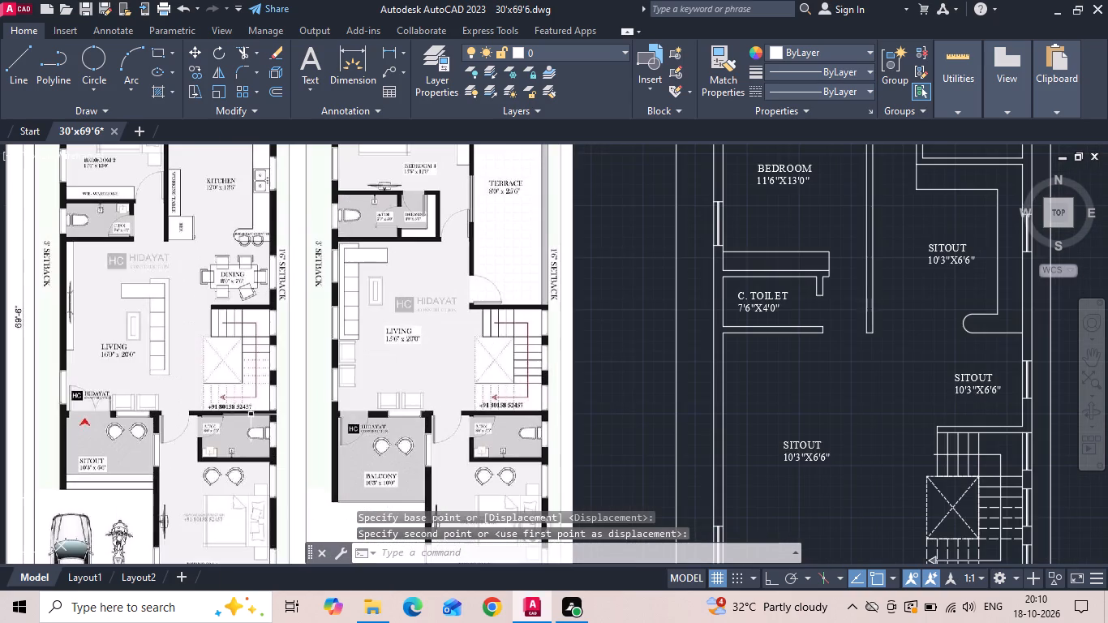
{"action": "scroll", "coordinate": [89, 351], "scroll_direction": "up", "scroll_amount": 2}
{"action": "scroll", "coordinate": [70, 288], "scroll_direction": "down", "scroll_amount": 3}
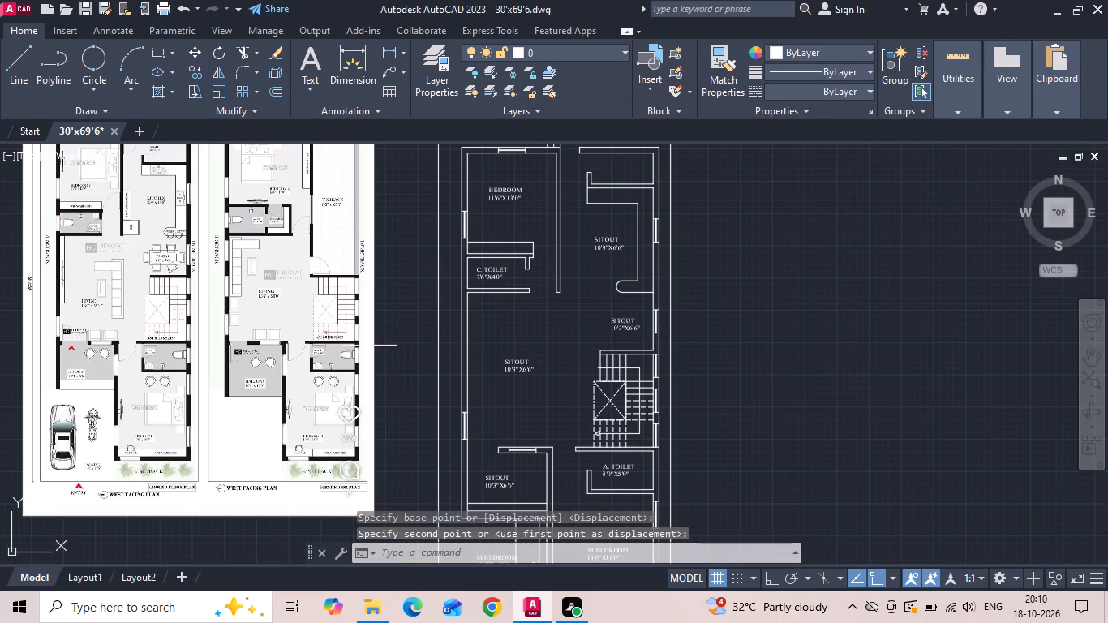
{"action": "scroll", "coordinate": [495, 364], "scroll_direction": "up", "scroll_amount": 2}
{"action": "scroll", "coordinate": [567, 367], "scroll_direction": "up", "scroll_amount": 2}
{"action": "double_click", "coordinate": [549, 396]}
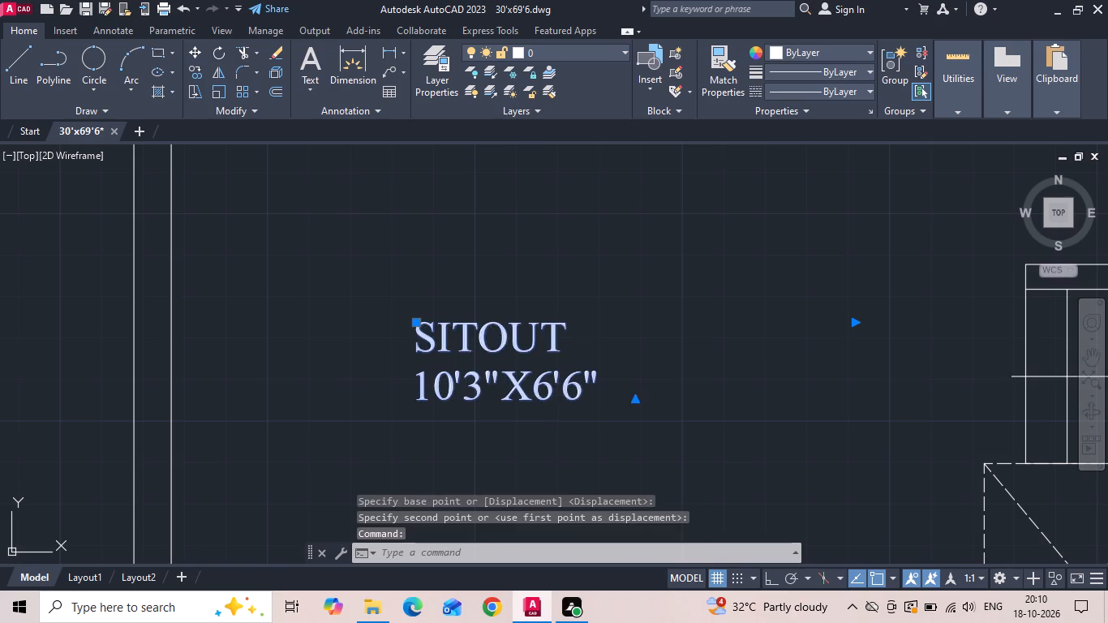
{"action": "key", "text": "BackSpace"}
{"action": "type", "text": "20"}
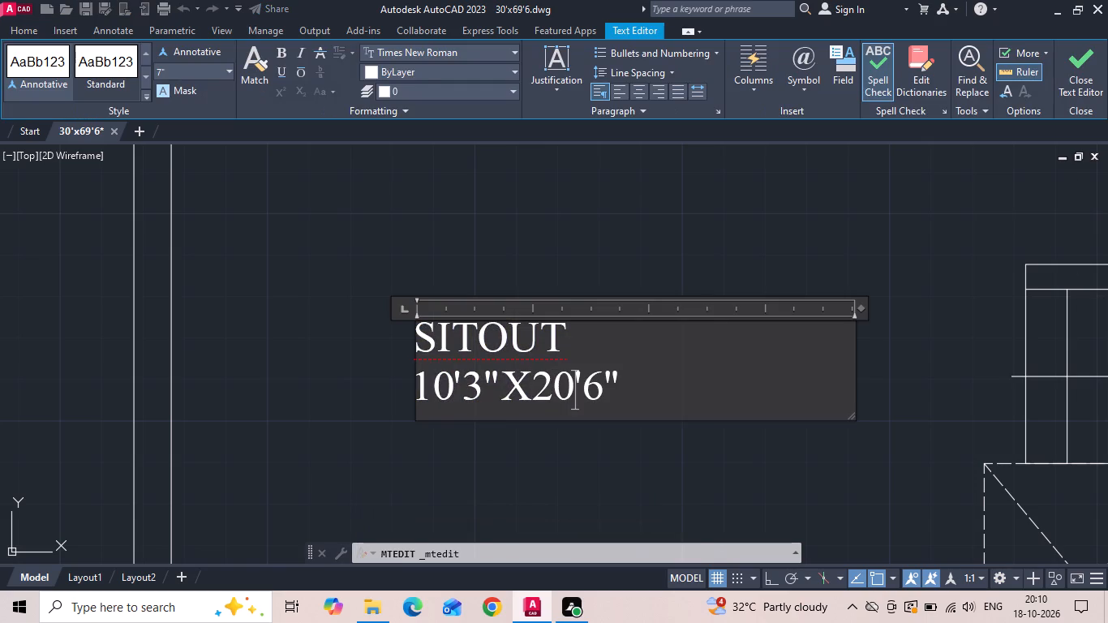
{"action": "left_click", "coordinate": [602, 389]}
{"action": "key", "text": "BackSpace"}
{"action": "key", "text": "0"}
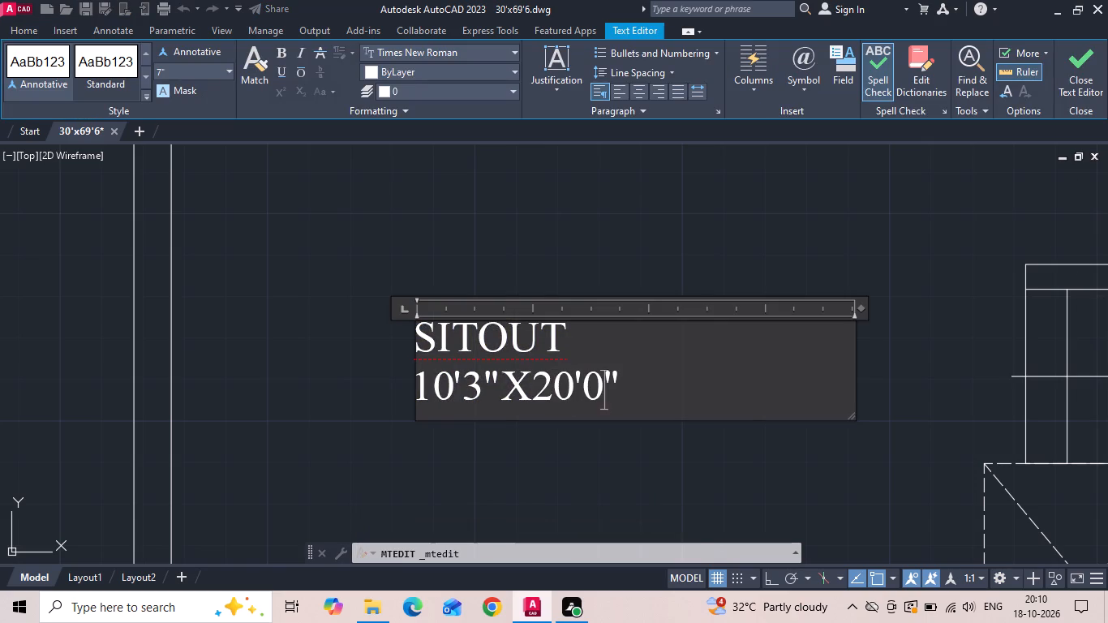
{"action": "left_click", "coordinate": [475, 392]}
{"action": "key", "text": "BackSpace"}
{"action": "key", "text": "0"}
{"action": "left_click", "coordinate": [451, 393]}
{"action": "key", "text": "BackSpace"}
{"action": "key", "text": "6"}
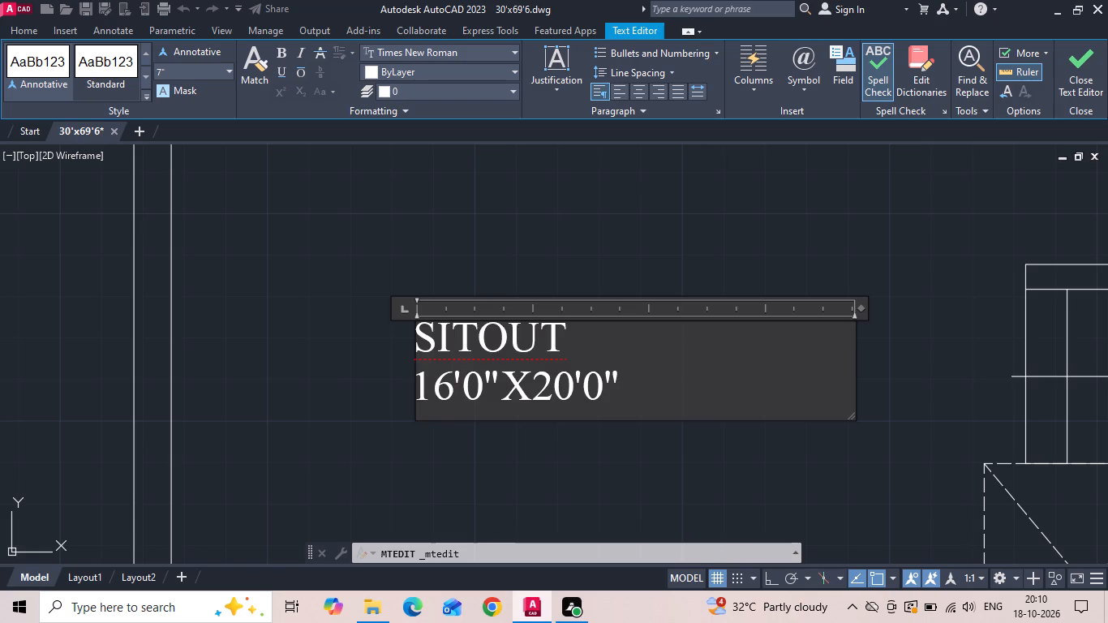
Rename the living area's label LIVING ROOM, widen its text frame to fit one line, and indent the size line beneath by two spaces.
{"action": "left_click_drag", "start_coordinate": [630, 332], "coordinate": [268, 330]}
{"action": "key", "text": "BackSpace"}
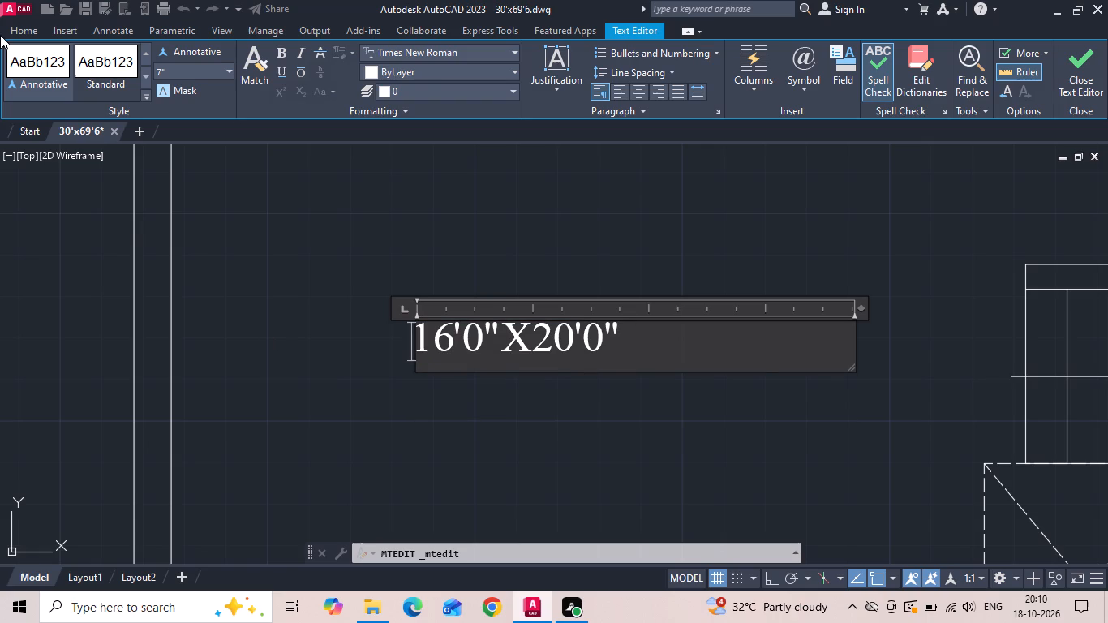
{"action": "type", "text": "LIVING ROOM"}
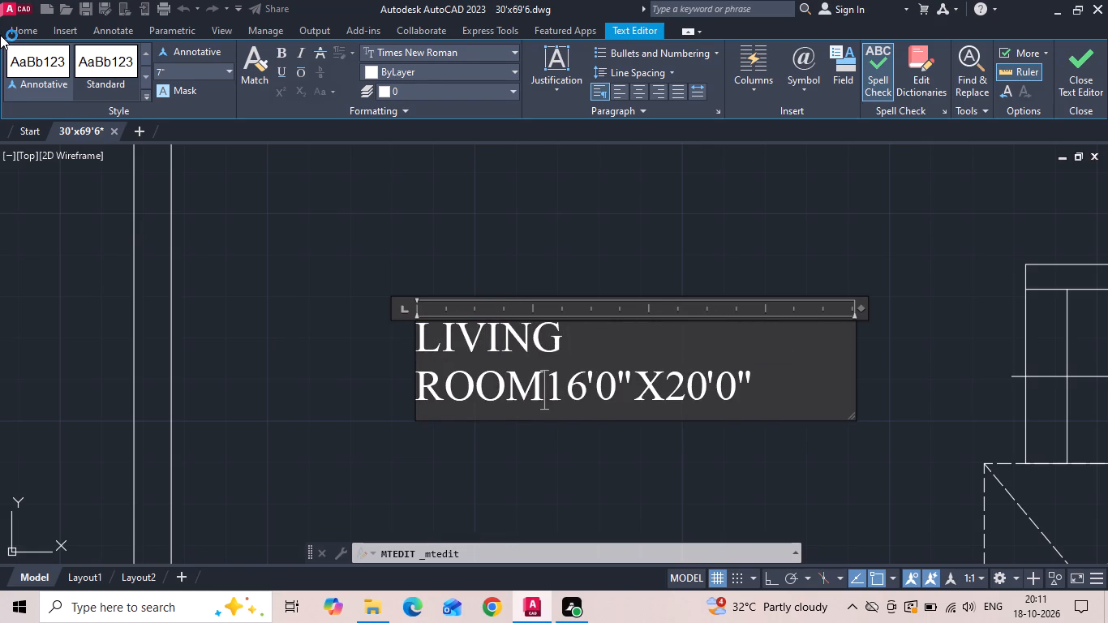
{"action": "left_click_drag", "start_coordinate": [852, 356], "coordinate": [857, 357]}
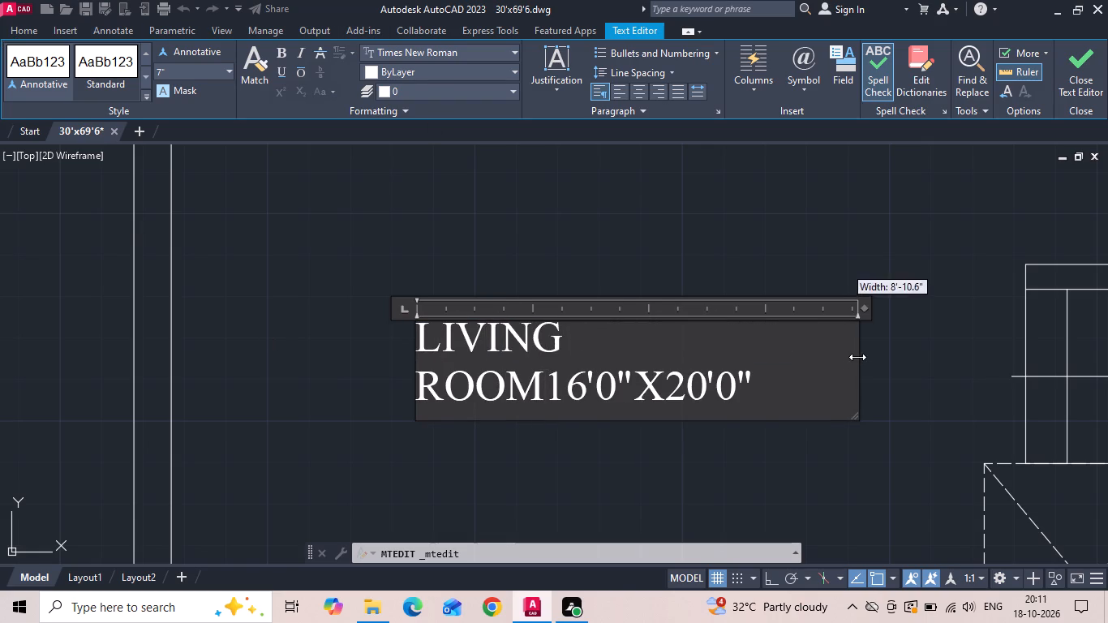
{"action": "left_click_drag", "start_coordinate": [857, 357], "coordinate": [921, 372]}
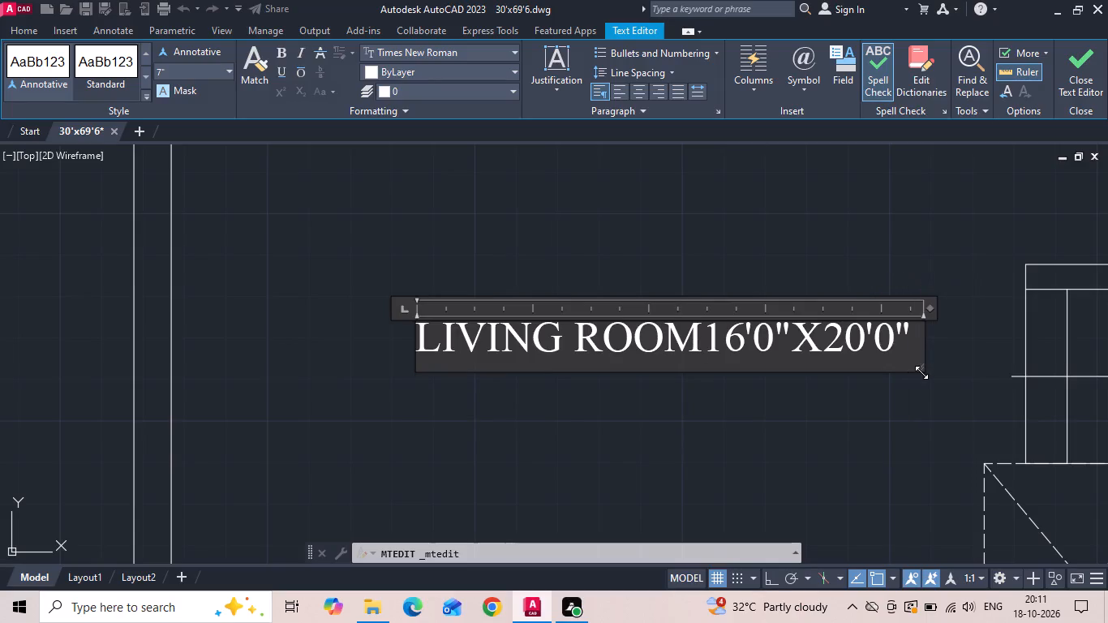
{"action": "key", "text": "Return"}
{"action": "key", "text": "space"}
{"action": "key", "text": "space"}
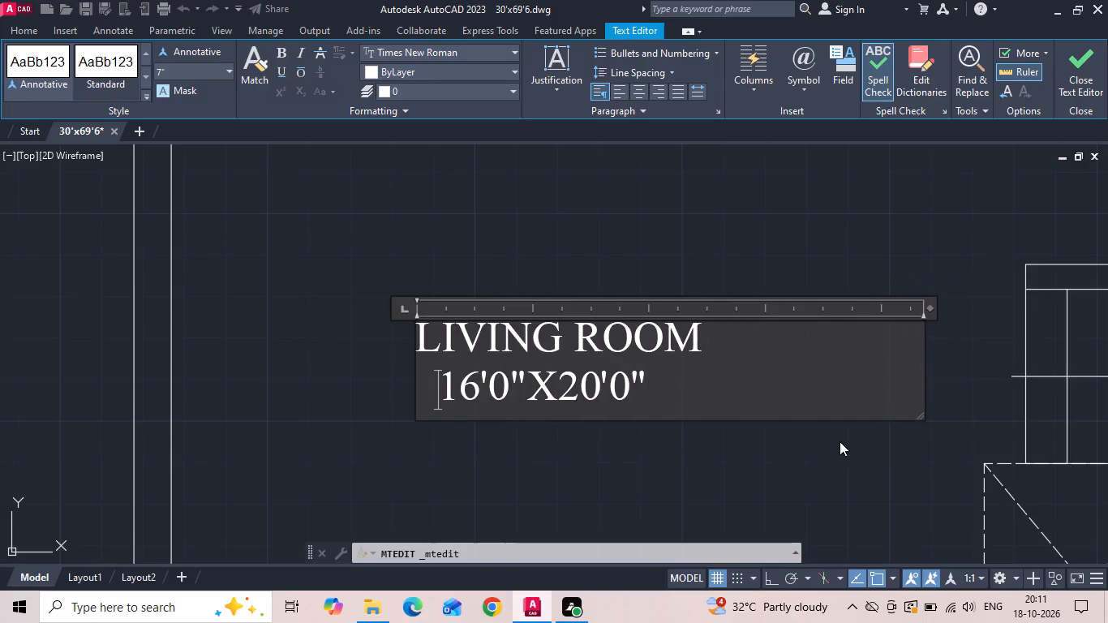
{"action": "left_click", "coordinate": [762, 460]}
Set the size line of the SITOUT label in the dining space above the staircase to 8'0"X7'6", following the reference plan.
{"action": "scroll", "coordinate": [556, 389], "scroll_direction": "down", "scroll_amount": 3}
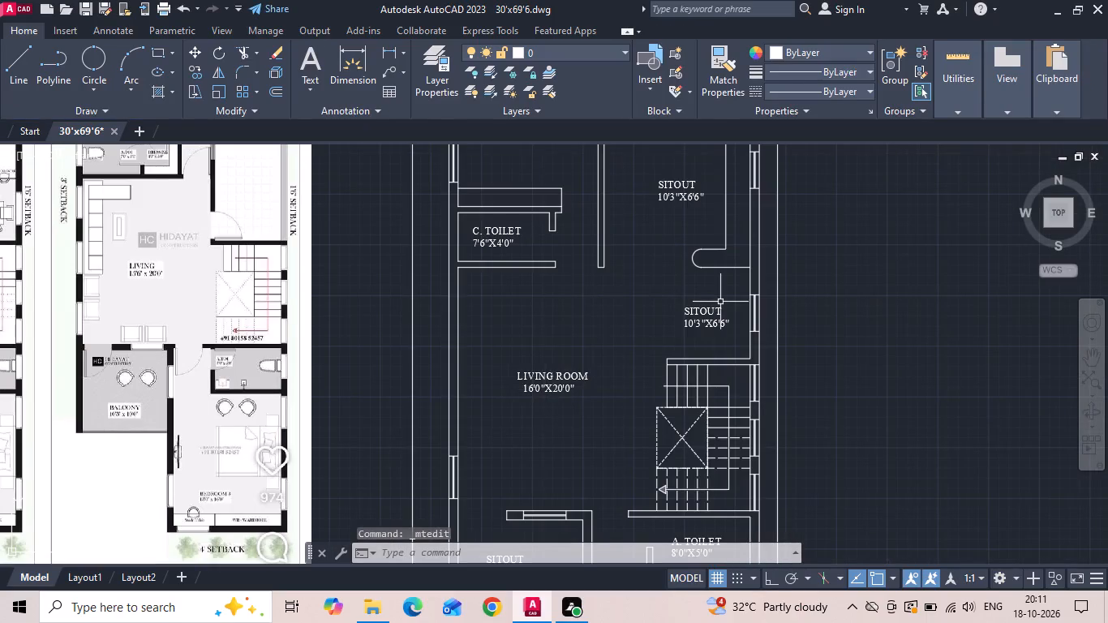
{"action": "middle_click_drag", "start_coordinate": [255, 306], "coordinate": [505, 309]}
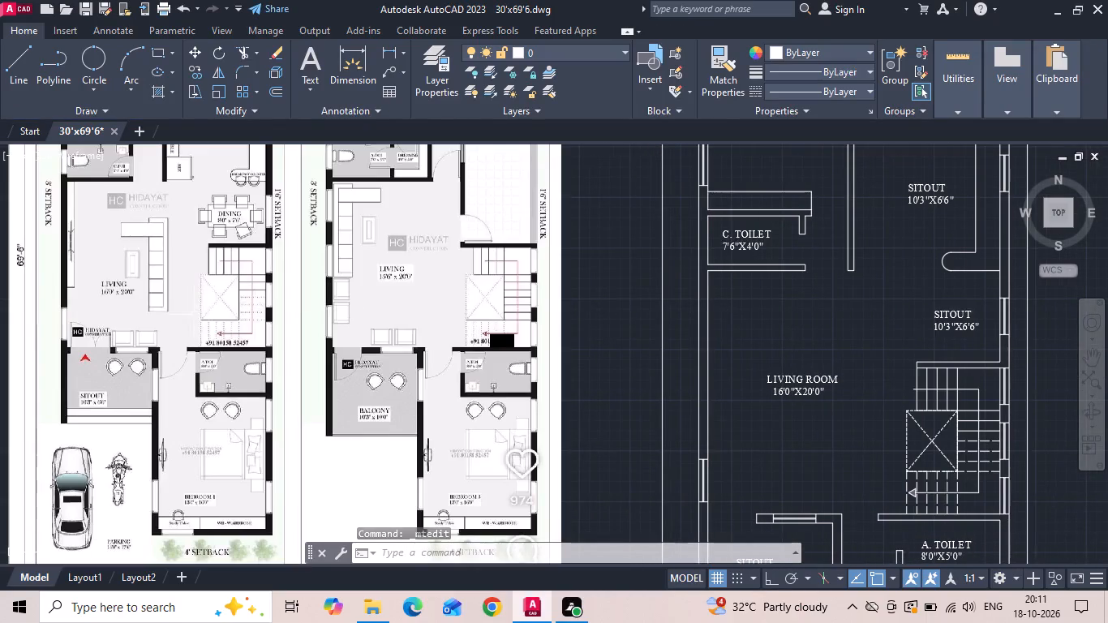
{"action": "scroll", "coordinate": [218, 360], "scroll_direction": "up", "scroll_amount": 2}
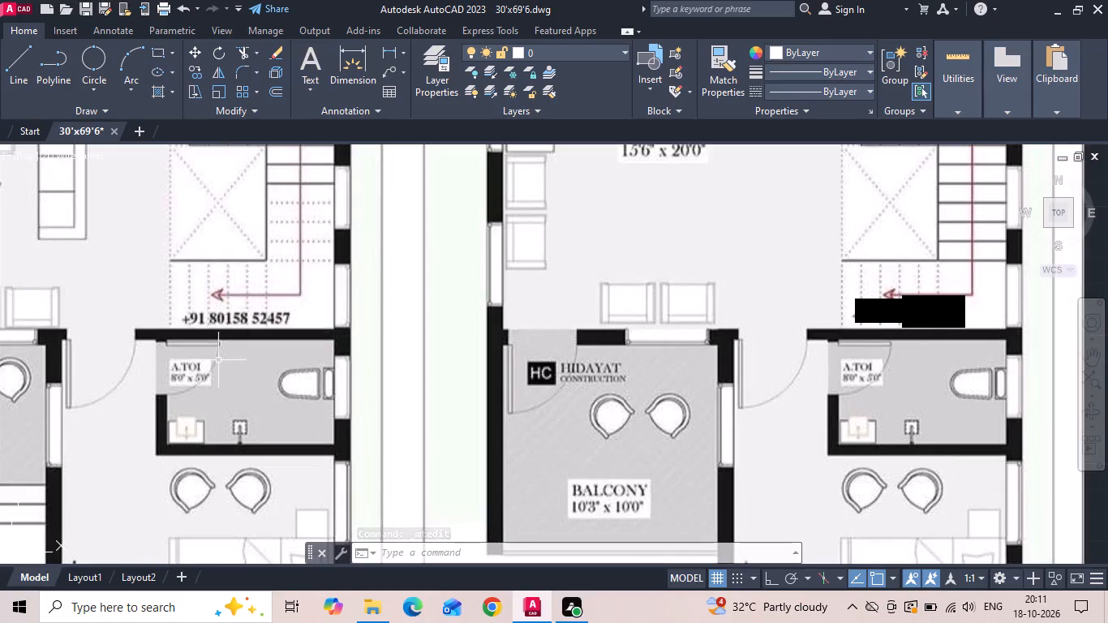
{"action": "scroll", "coordinate": [218, 360], "scroll_direction": "down", "scroll_amount": 2}
{"action": "scroll", "coordinate": [208, 213], "scroll_direction": "up", "scroll_amount": 3}
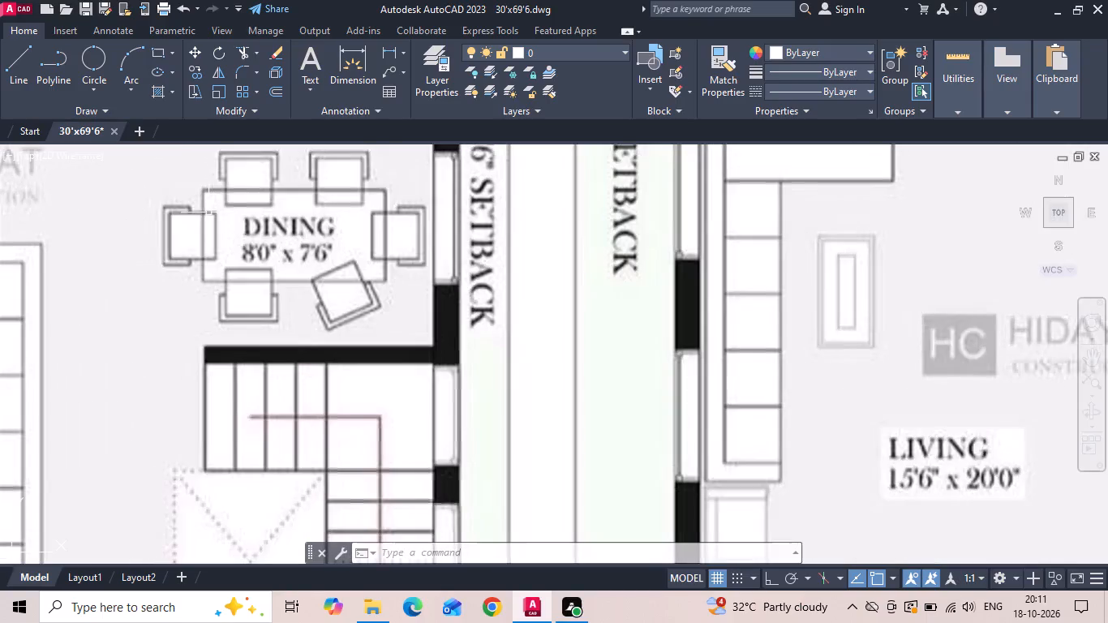
{"action": "scroll", "coordinate": [131, 260], "scroll_direction": "down", "scroll_amount": 3}
{"action": "middle_click_drag", "start_coordinate": [905, 291], "coordinate": [221, 277]}
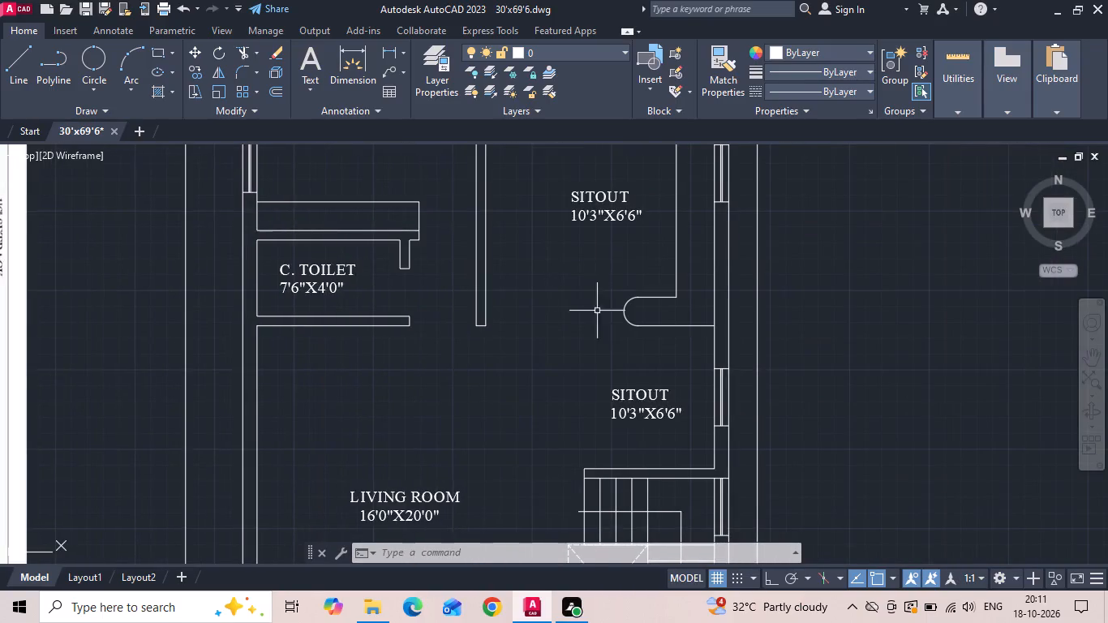
{"action": "scroll", "coordinate": [646, 420], "scroll_direction": "up", "scroll_amount": 3}
{"action": "double_click", "coordinate": [705, 396]}
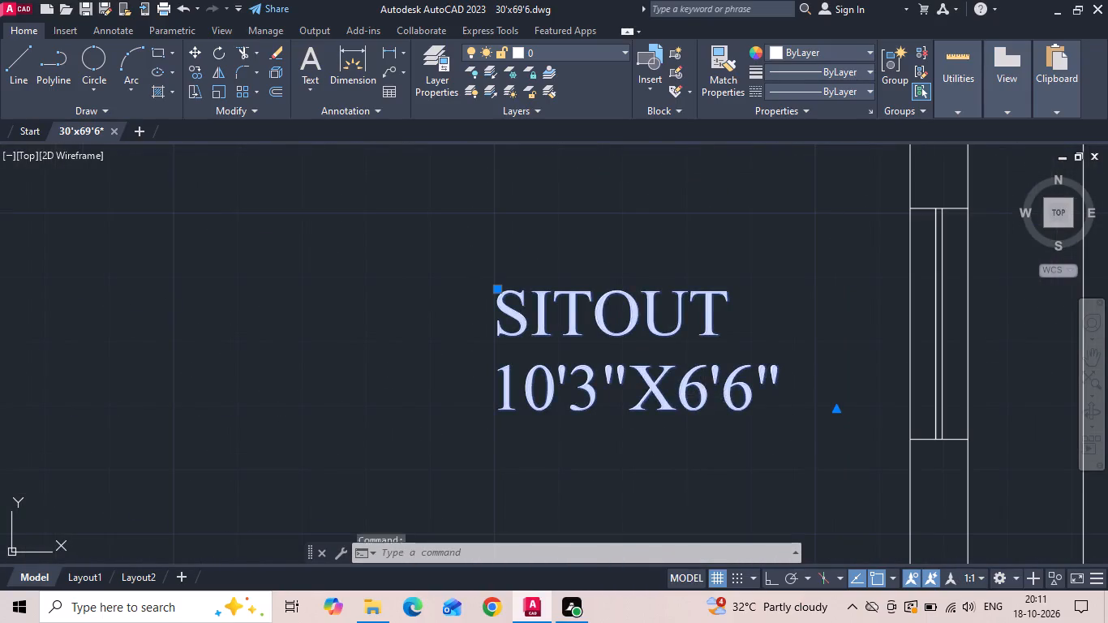
{"action": "key", "text": "BackSpace"}
{"action": "key", "text": "7"}
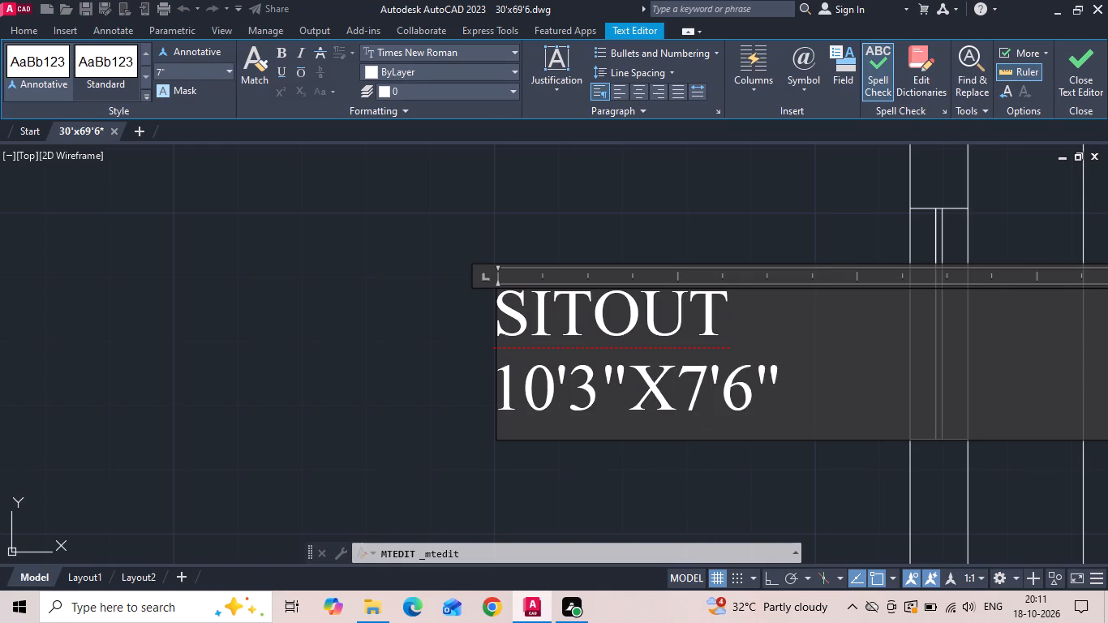
{"action": "left_click", "coordinate": [588, 403]}
{"action": "key", "text": "BackSpace"}
{"action": "key", "text": "0"}
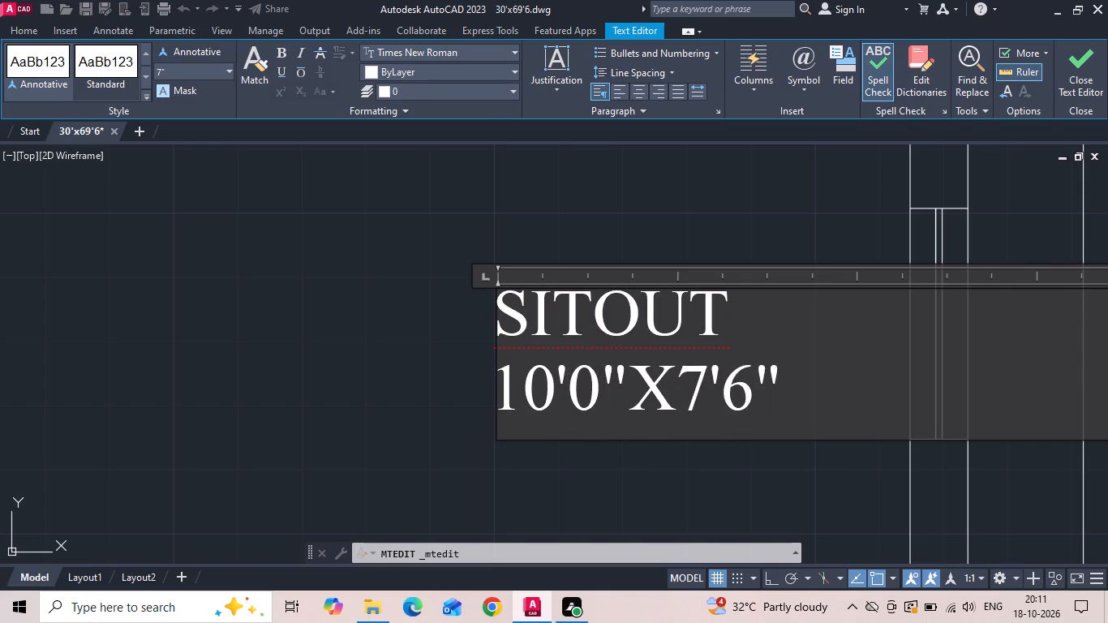
{"action": "left_click", "coordinate": [560, 393]}
{"action": "key", "text": "BackSpace"}
{"action": "key", "text": "BackSpace"}
{"action": "key", "text": "8"}
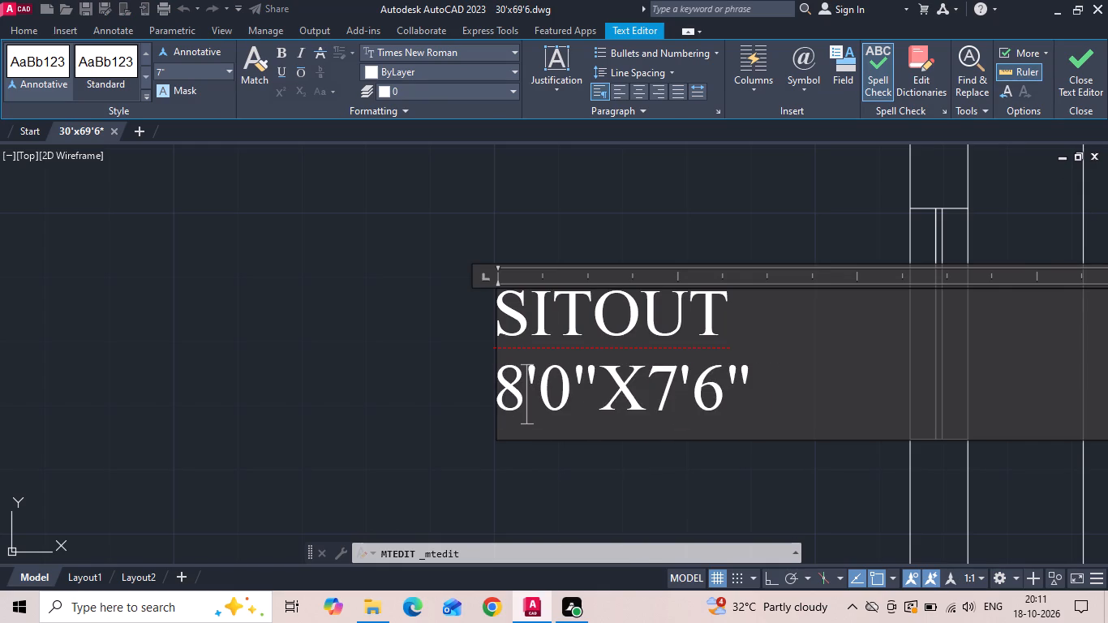
Rename the dining space's label DINING, keeping the size line beneath it.
{"action": "left_click_drag", "start_coordinate": [737, 340], "coordinate": [251, 316]}
{"action": "key", "text": "BackSpace"}
{"action": "type", "text": "DINING"}
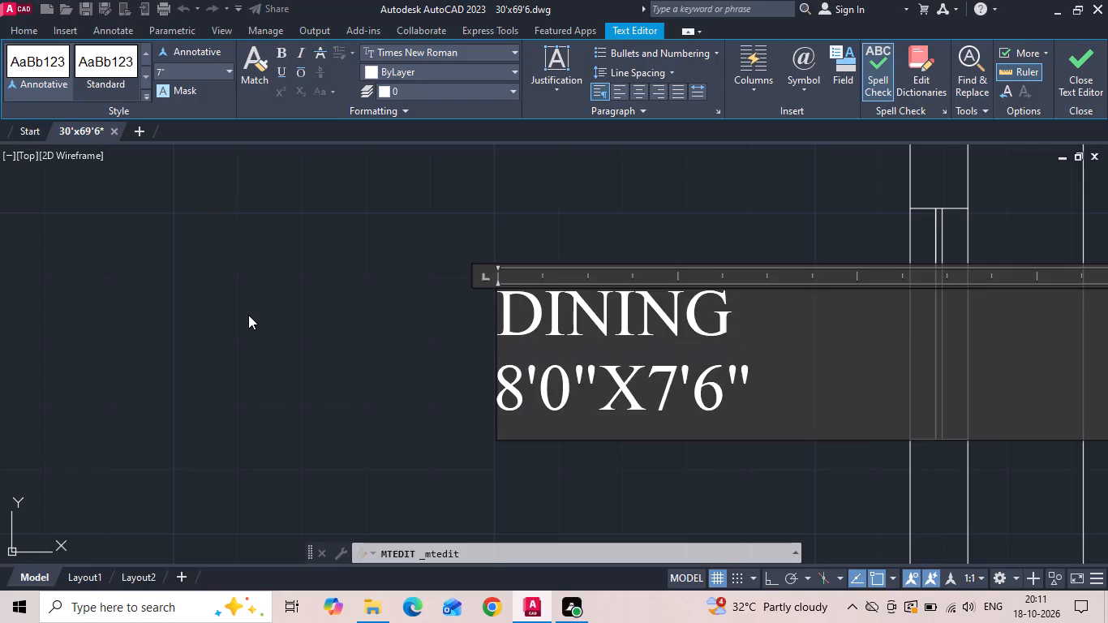
{"action": "left_click", "coordinate": [248, 315]}
Set the size line of the SITOUT label in the kitchen to 12'0"X13'6", following the reference plan.
{"action": "scroll", "coordinate": [440, 328], "scroll_direction": "down", "scroll_amount": 4}
{"action": "middle_click_drag", "start_coordinate": [491, 218], "coordinate": [498, 224]}
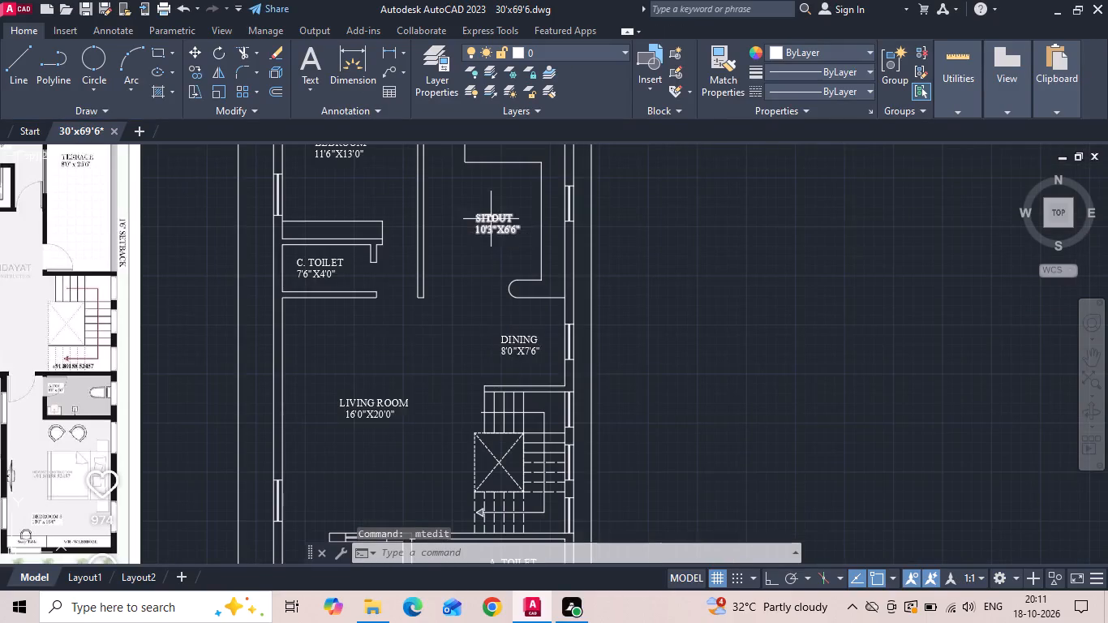
{"action": "middle_click_drag", "start_coordinate": [498, 224], "coordinate": [534, 342]}
{"action": "scroll", "coordinate": [547, 337], "scroll_direction": "down", "scroll_amount": 1}
{"action": "scroll", "coordinate": [64, 295], "scroll_direction": "up", "scroll_amount": 3}
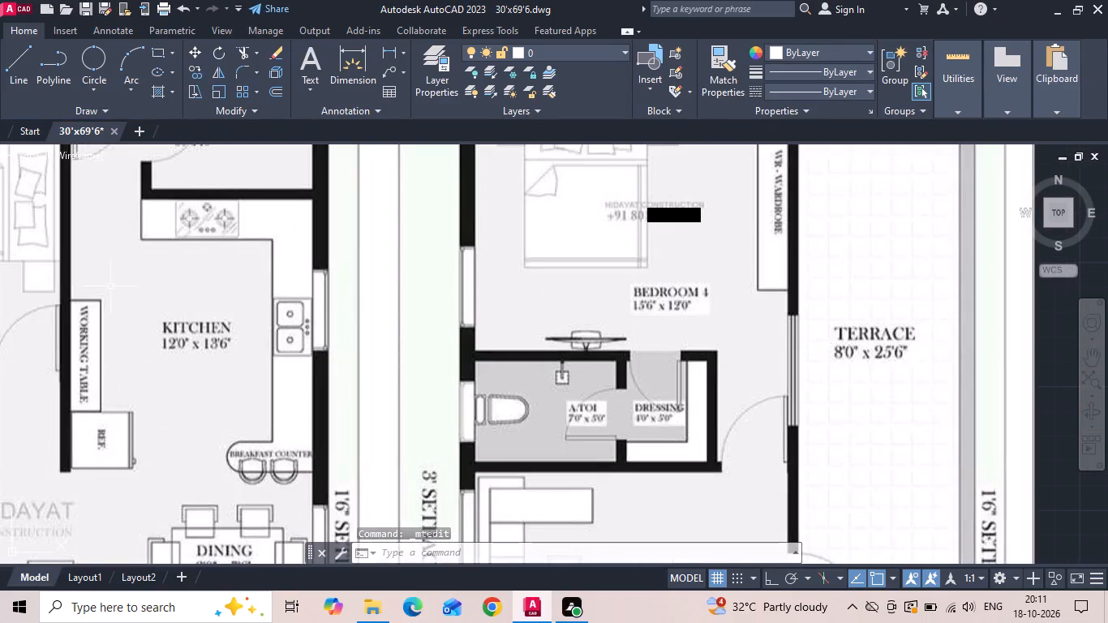
{"action": "scroll", "coordinate": [110, 286], "scroll_direction": "down", "scroll_amount": 3}
{"action": "scroll", "coordinate": [885, 408], "scroll_direction": "up", "scroll_amount": 3}
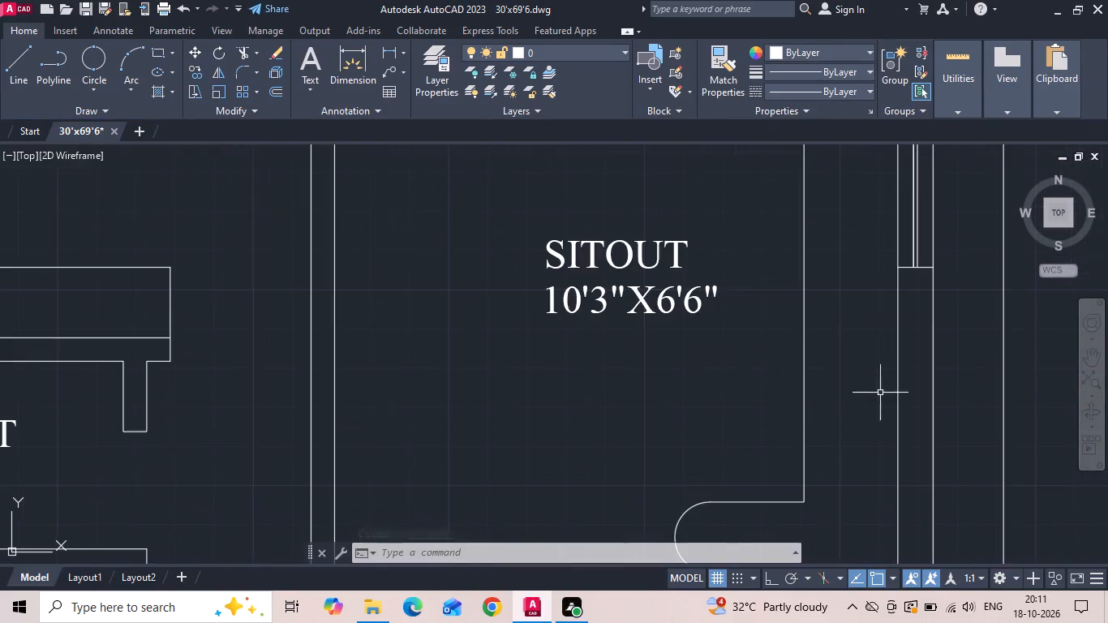
{"action": "double_click", "coordinate": [675, 304]}
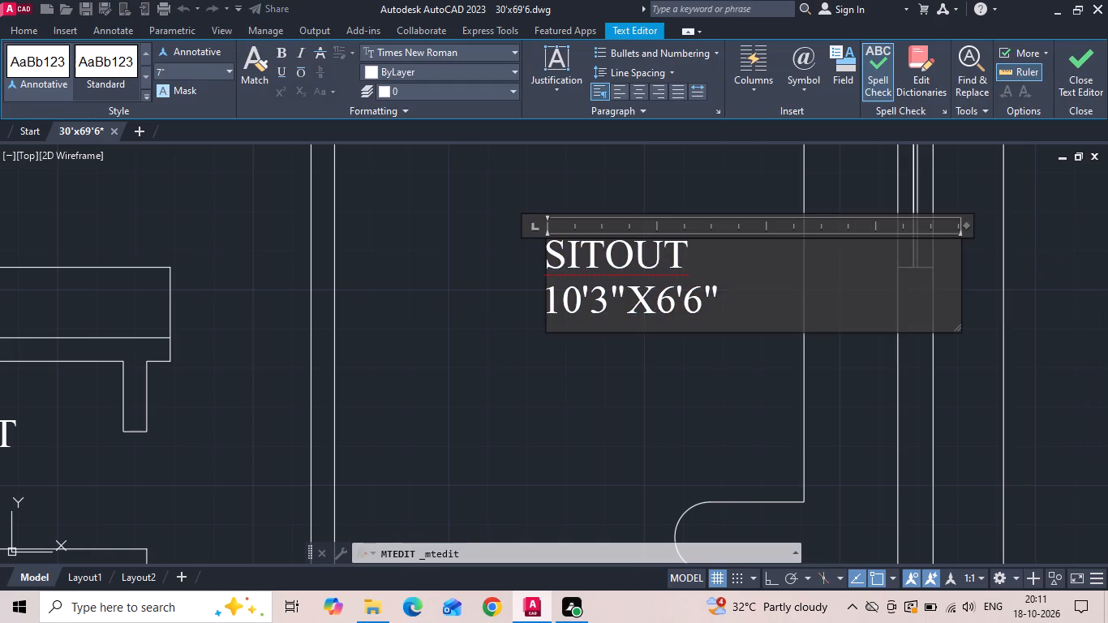
{"action": "key", "text": "BackSpace"}
{"action": "type", "text": "13"}
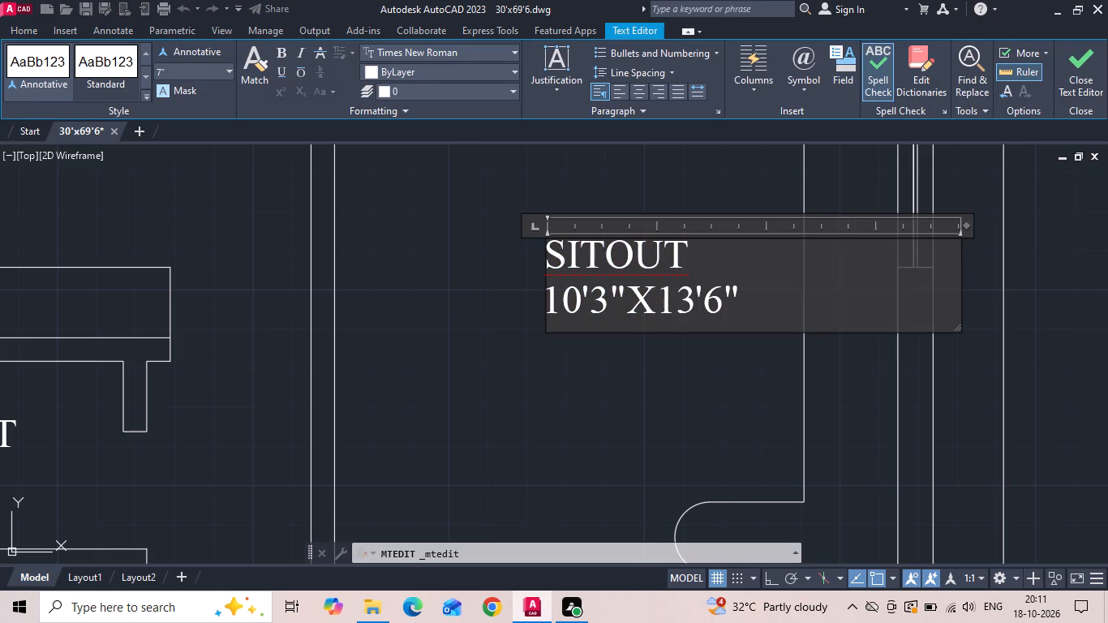
{"action": "left_click", "coordinate": [604, 309]}
{"action": "key", "text": "BackSpace"}
{"action": "key", "text": "0"}
{"action": "left_click", "coordinate": [579, 313]}
{"action": "key", "text": "BackSpace"}
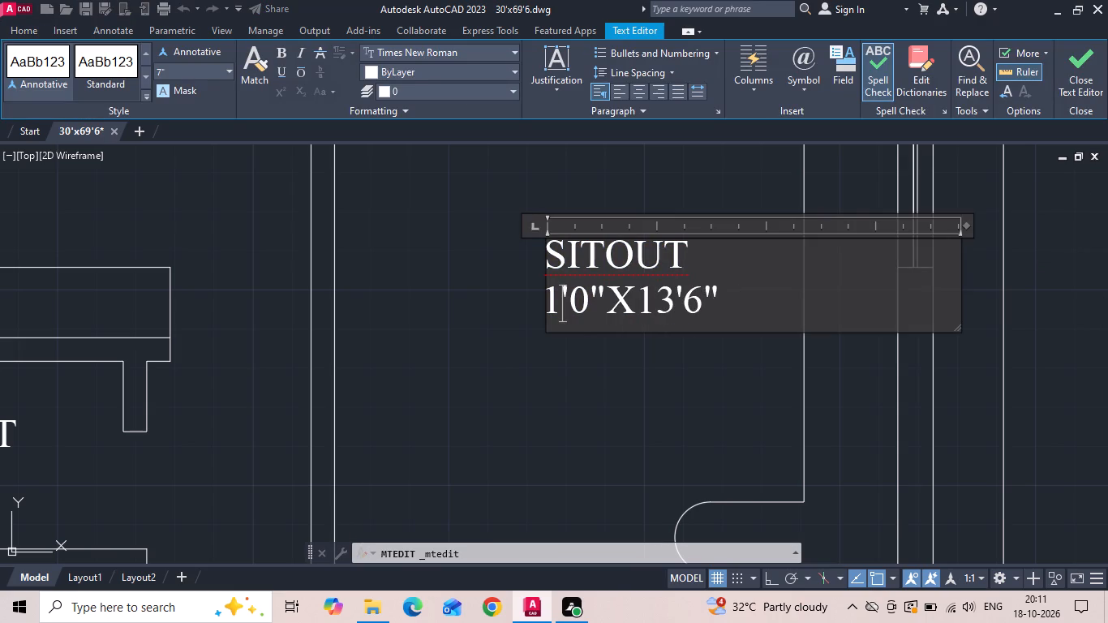
{"action": "key", "text": "2"}
Rename the kitchen's label KITCHEN on its own line above the size.
{"action": "left_click_drag", "start_coordinate": [698, 249], "coordinate": [380, 253]}
{"action": "key", "text": "BackSpace"}
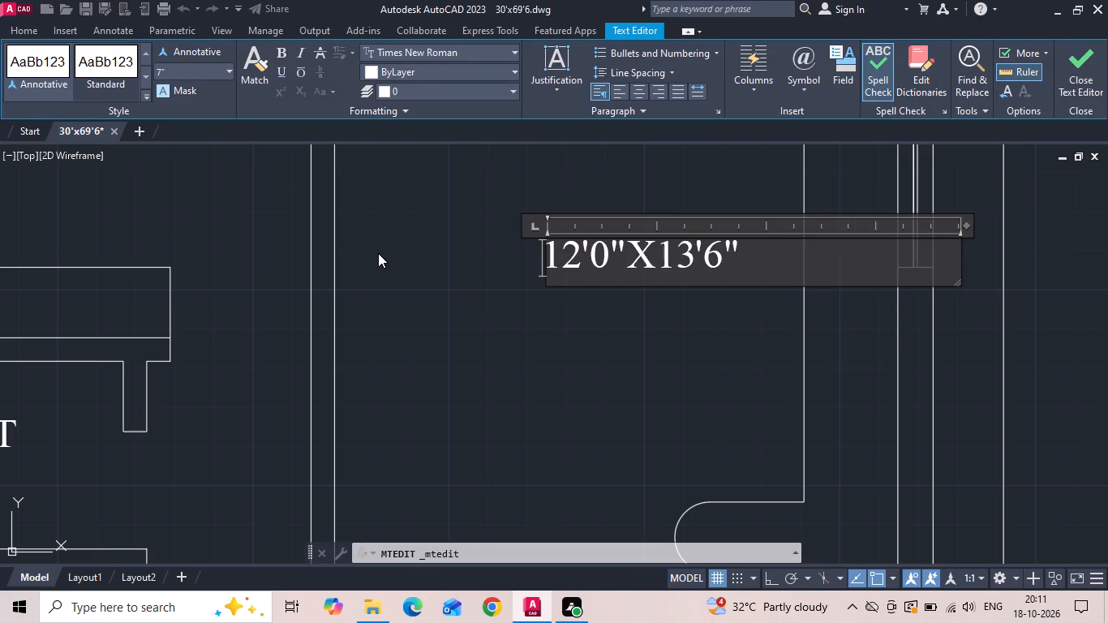
{"action": "type", "text": "KITCHEN"}
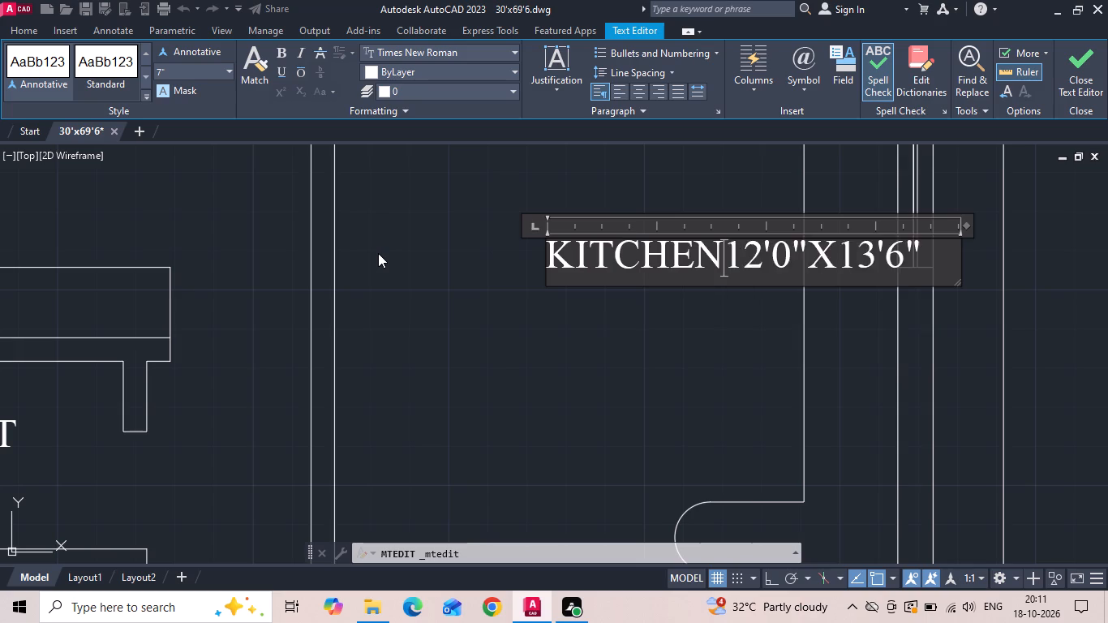
{"action": "key", "text": "Return"}
{"action": "scroll", "coordinate": [432, 354], "scroll_direction": "down", "scroll_amount": 2}
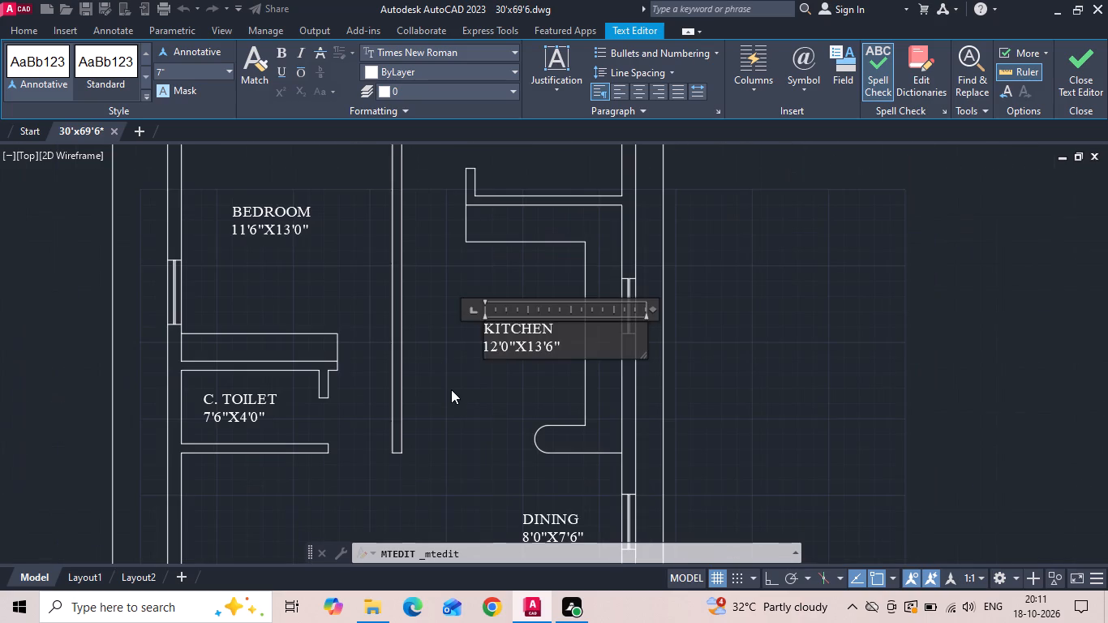
{"action": "left_click", "coordinate": [451, 389]}
Copy the KITCHEN label into the small store room above the kitchen and into the utility strip beyond it.
{"action": "scroll", "coordinate": [491, 343], "scroll_direction": "down", "scroll_amount": 1}
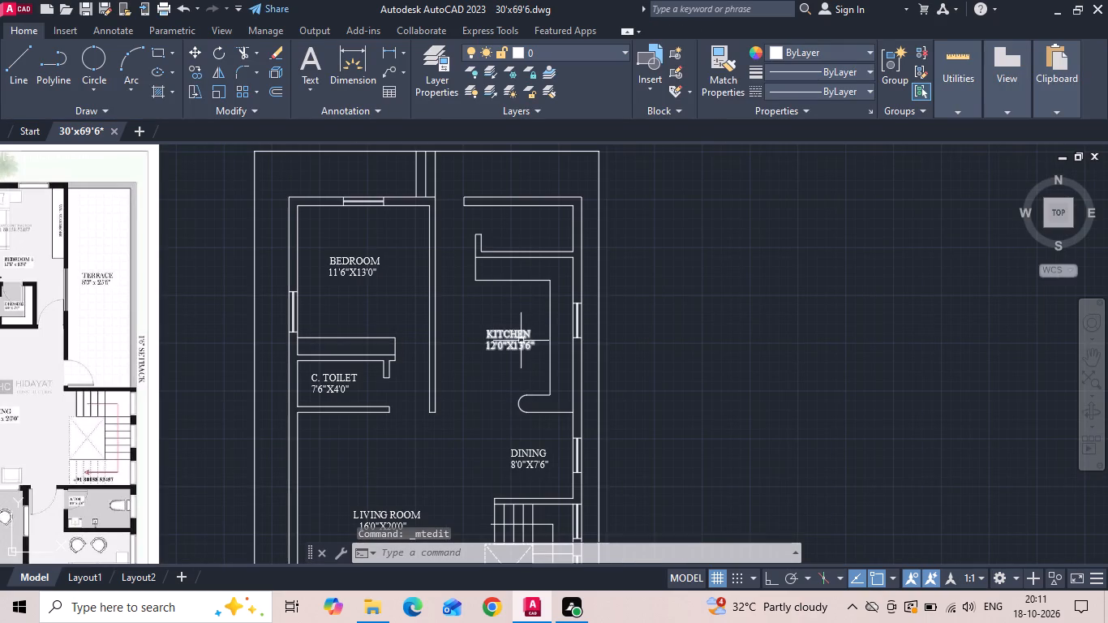
{"action": "left_click", "coordinate": [521, 341]}
{"action": "right_click", "coordinate": [521, 341]}
{"action": "left_click", "coordinate": [560, 305]}
{"action": "left_click_drag", "start_coordinate": [522, 353], "coordinate": [522, 341]}
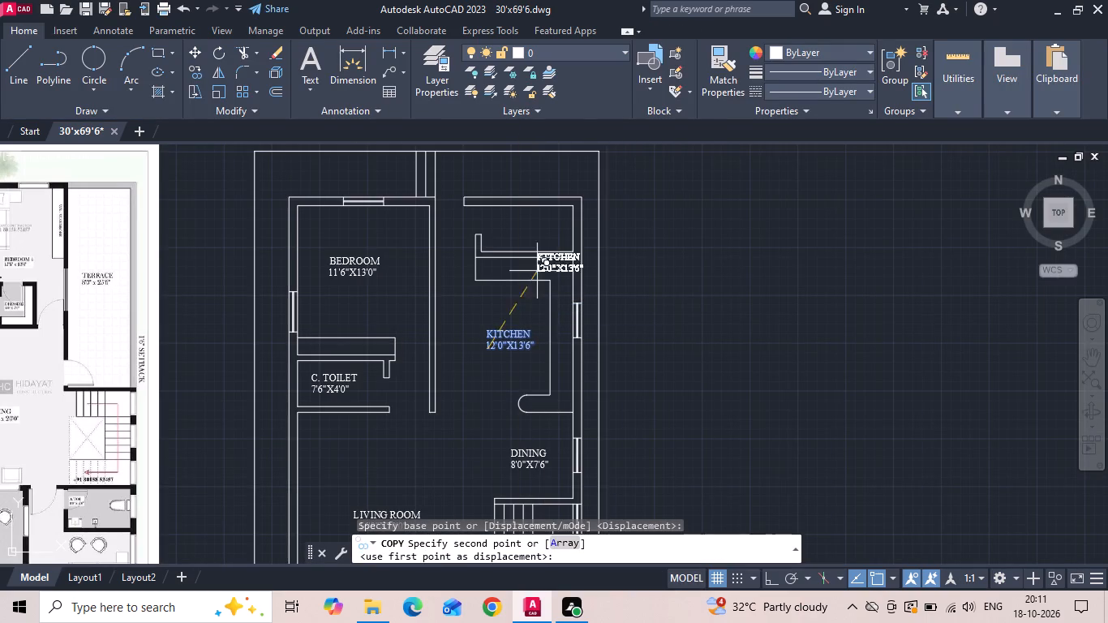
{"action": "scroll", "coordinate": [508, 241], "scroll_direction": "up", "scroll_amount": 2}
{"action": "left_click", "coordinate": [494, 231]}
{"action": "middle_click_drag", "start_coordinate": [494, 231], "coordinate": [494, 277]}
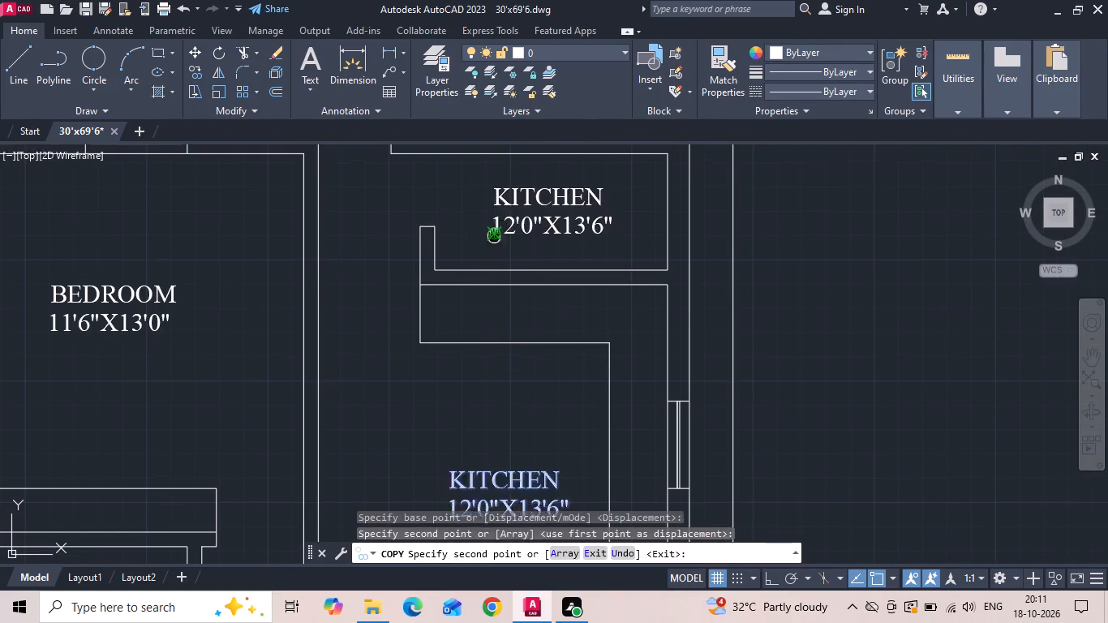
{"action": "middle_click_drag", "start_coordinate": [494, 277], "coordinate": [494, 431]}
{"action": "left_click", "coordinate": [467, 290]}
{"action": "scroll", "coordinate": [560, 316], "scroll_direction": "down", "scroll_amount": 3}
{"action": "key", "text": "Escape"}
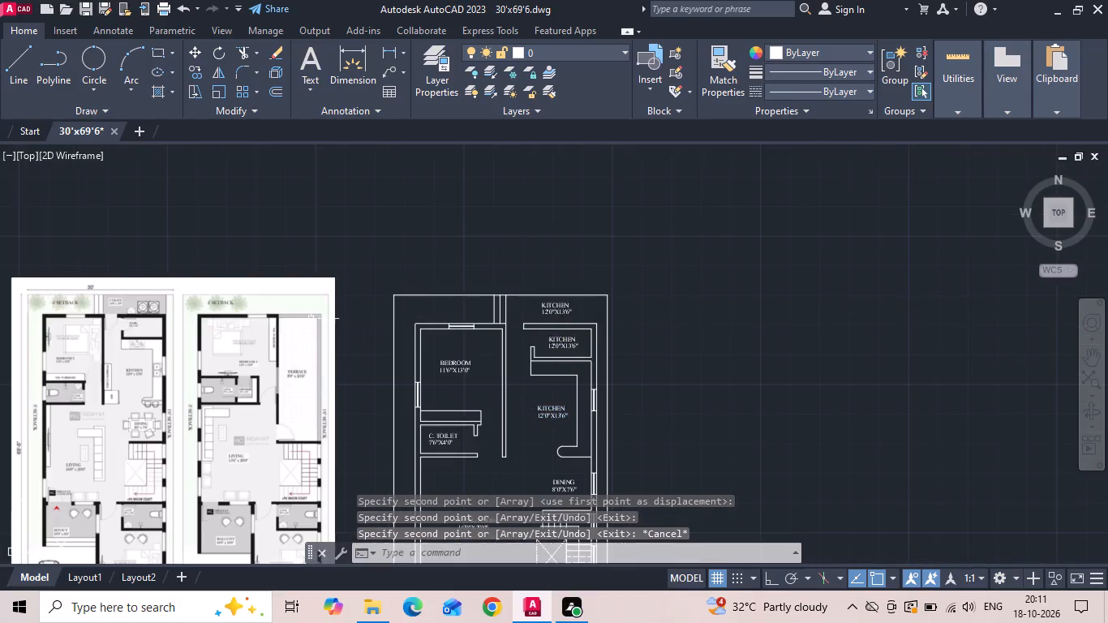
Set the size line of the KITCHEN label copied into the store room to 8'0"X4'0", following the reference plan.
{"action": "scroll", "coordinate": [127, 343], "scroll_direction": "up", "scroll_amount": 3}
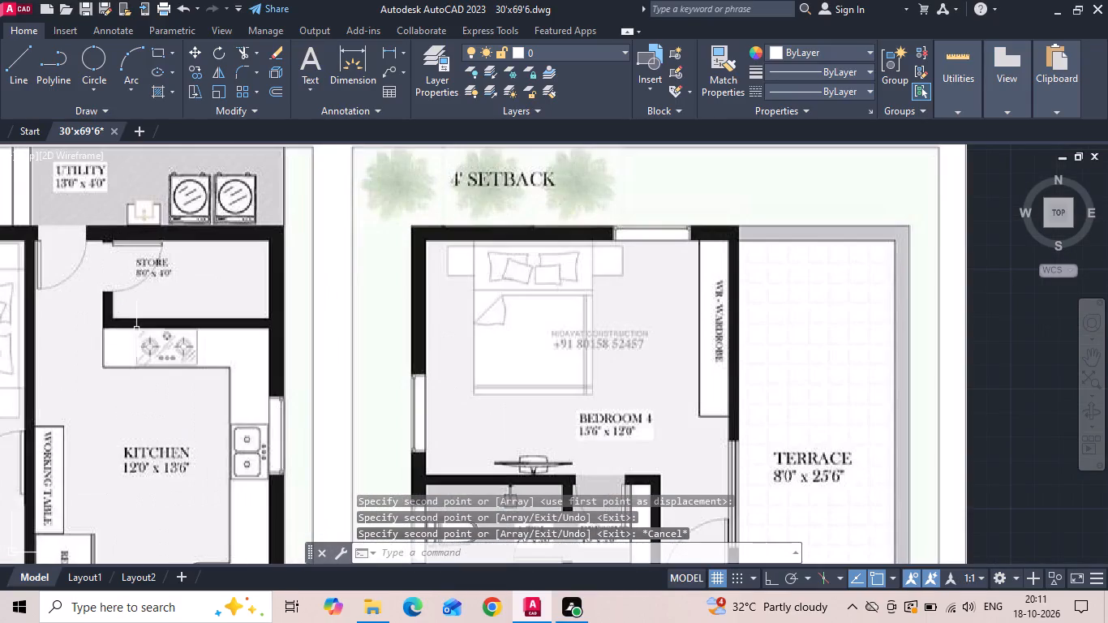
{"action": "scroll", "coordinate": [136, 329], "scroll_direction": "down", "scroll_amount": 4}
{"action": "scroll", "coordinate": [390, 338], "scroll_direction": "up", "scroll_amount": 4}
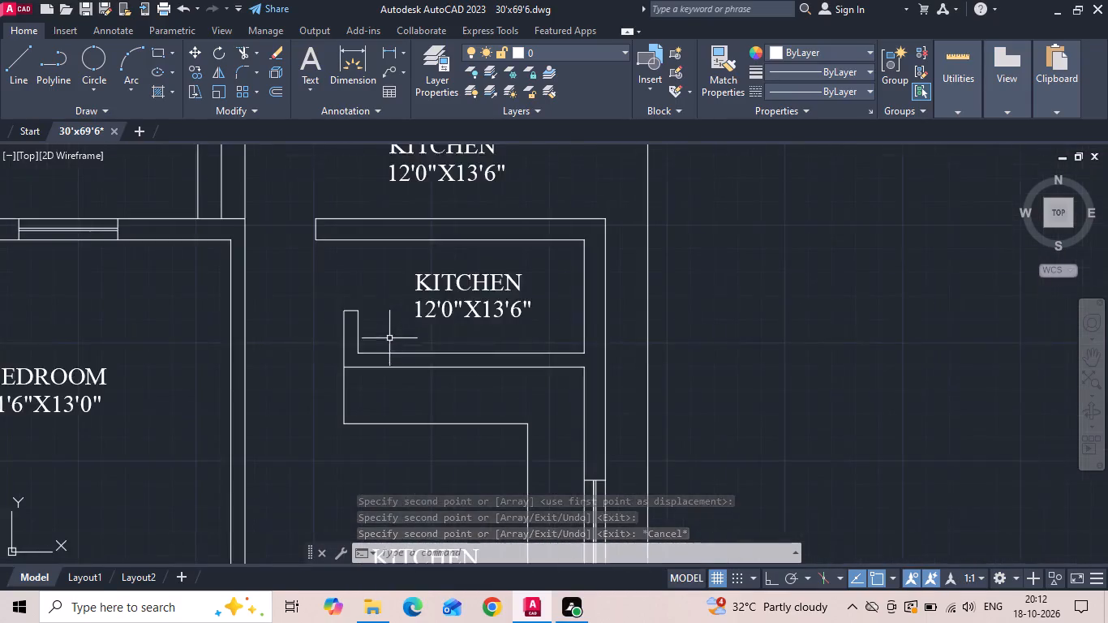
{"action": "scroll", "coordinate": [444, 307], "scroll_direction": "up", "scroll_amount": 2}
{"action": "double_click", "coordinate": [451, 257]}
{"action": "left_click", "coordinate": [452, 257]}
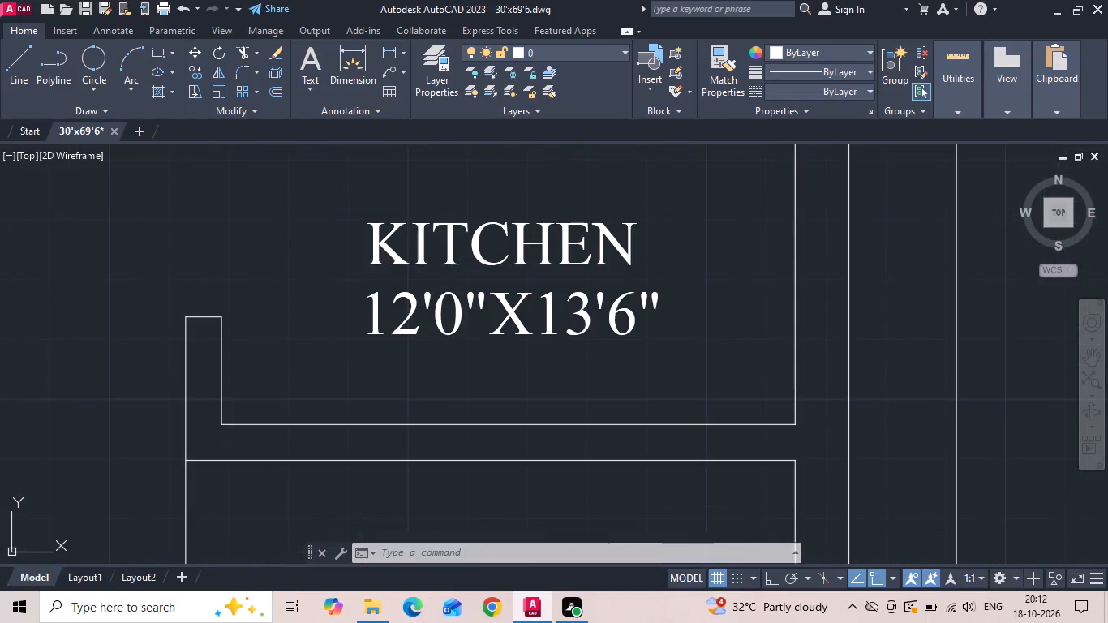
{"action": "double_click", "coordinate": [455, 249]}
{"action": "left_click", "coordinate": [419, 320]}
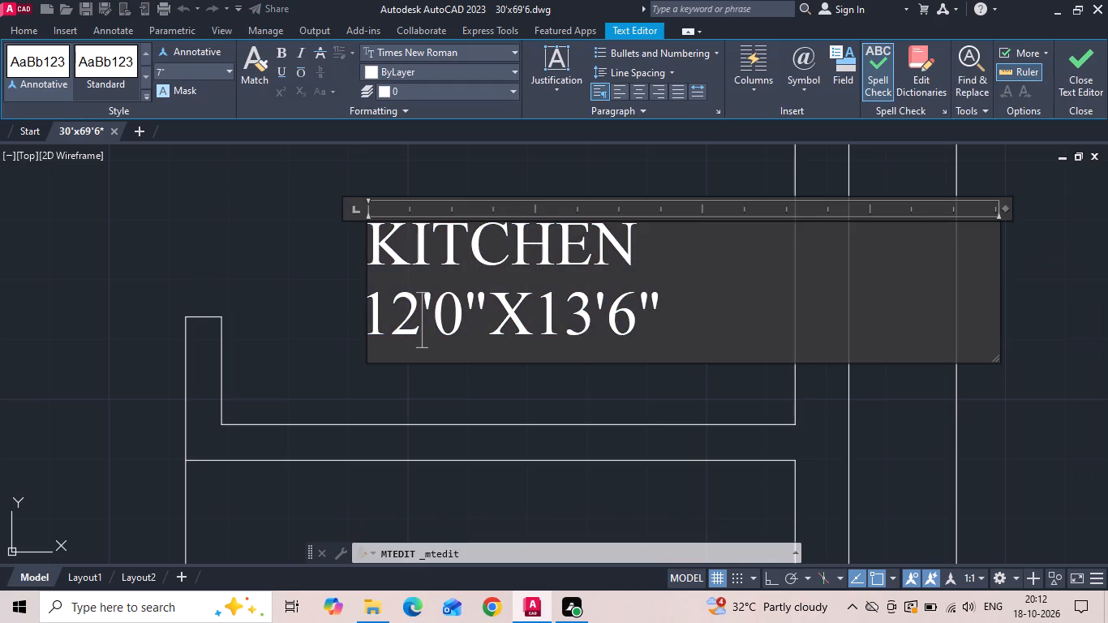
{"action": "key", "text": "BackSpace"}
{"action": "key", "text": "BackSpace"}
{"action": "key", "text": "8"}
{"action": "left_click", "coordinate": [556, 321]}
{"action": "key", "text": "BackSpace"}
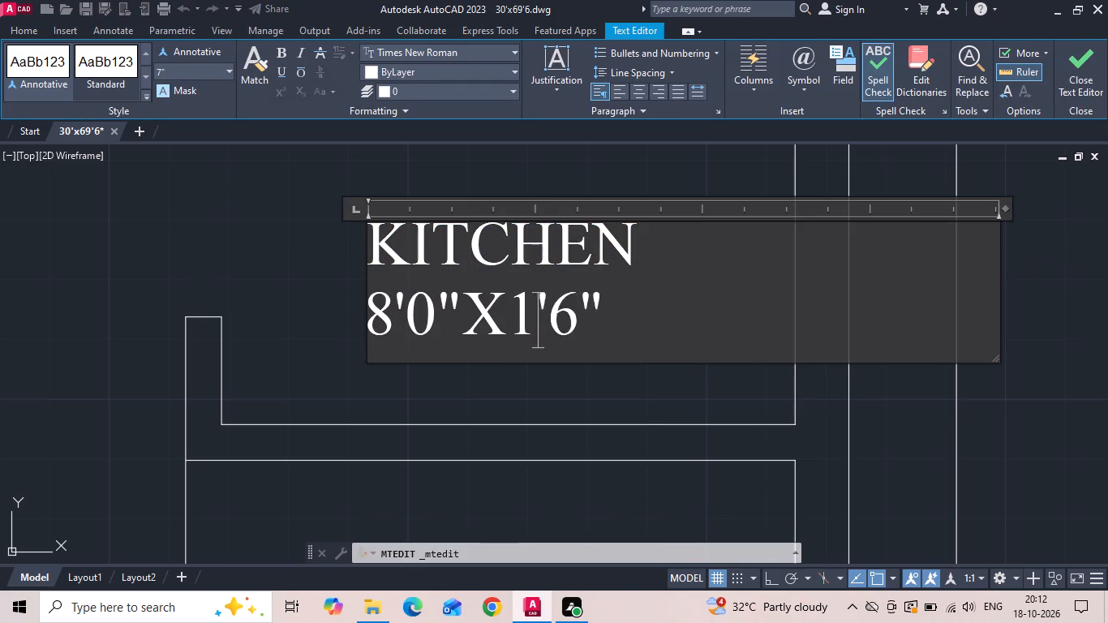
{"action": "key", "text": "BackSpace"}
{"action": "key", "text": "4"}
{"action": "left_click", "coordinate": [572, 315]}
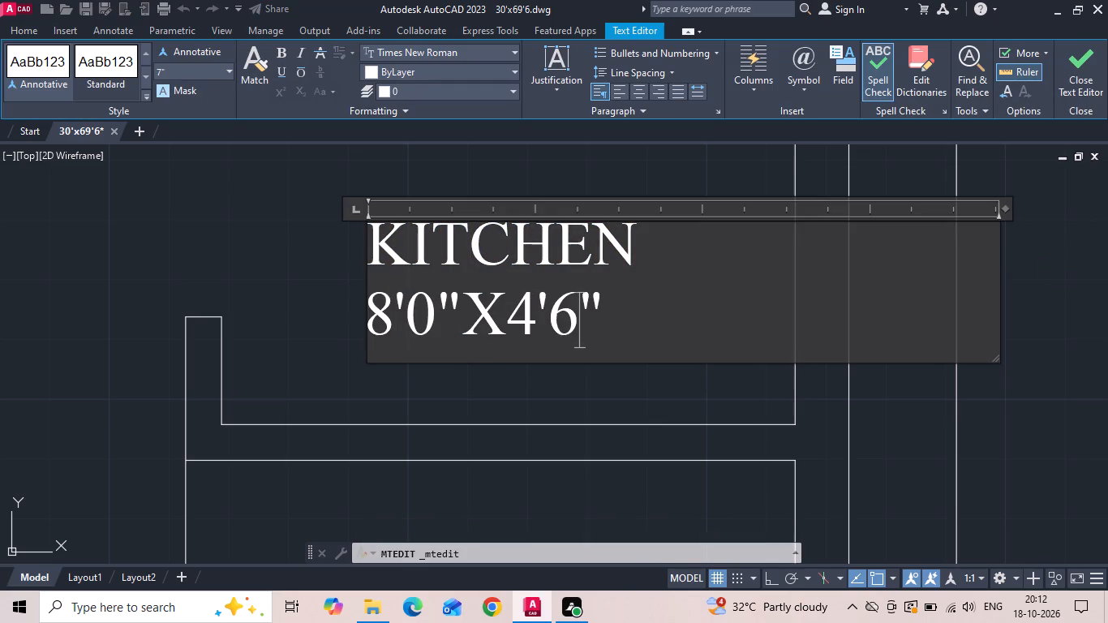
{"action": "key", "text": "BackSpace"}
{"action": "key", "text": "0"}
Rename the store room's label STORE on its own line above the size.
{"action": "left_click_drag", "start_coordinate": [651, 264], "coordinate": [236, 266]}
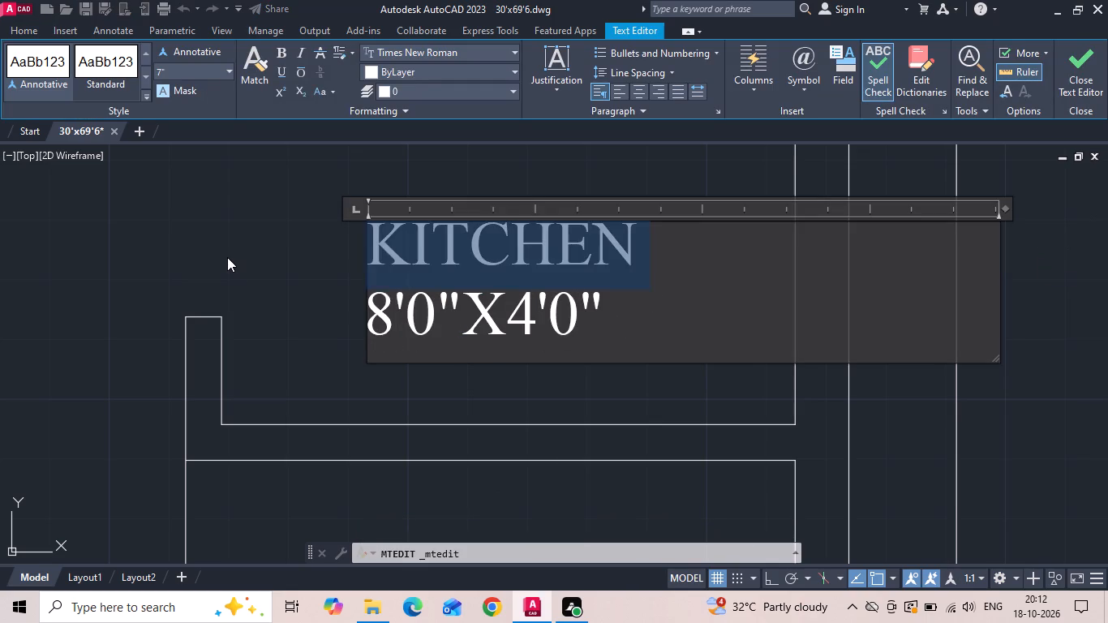
{"action": "key", "text": "BackSpace"}
{"action": "type", "text": "STORE"}
{"action": "key", "text": "Return"}
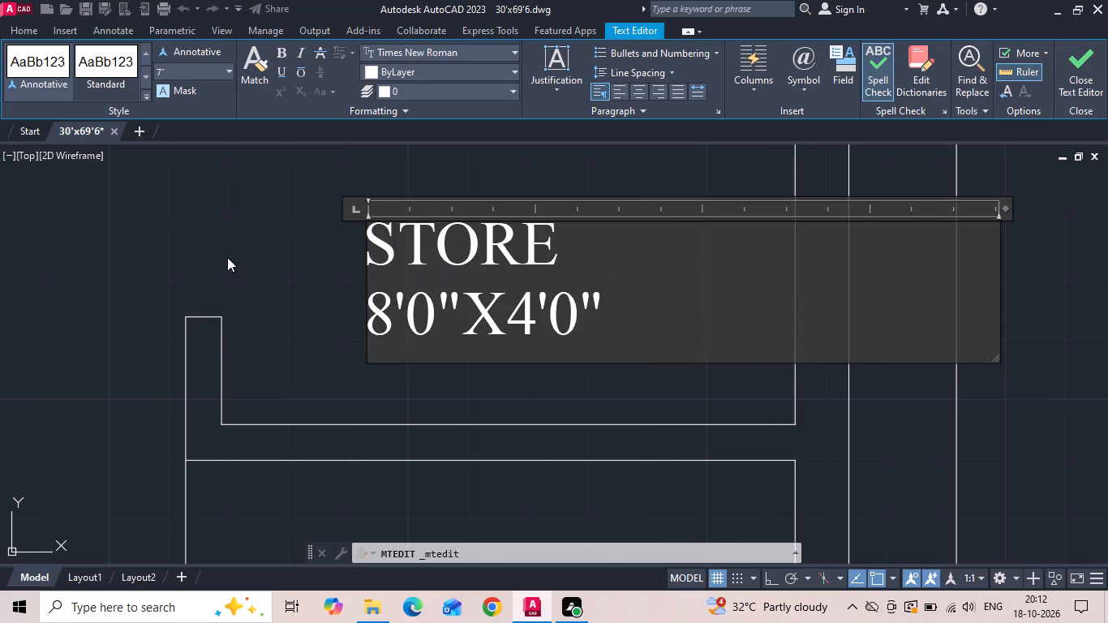
{"action": "scroll", "coordinate": [262, 324], "scroll_direction": "down", "scroll_amount": 2}
{"action": "left_click", "coordinate": [370, 213]}
Set the size line of the KITCHEN label copied into the utility strip to 13'0"X4'0", following the reference plan.
{"action": "middle_click_drag", "start_coordinate": [381, 214], "coordinate": [476, 317]}
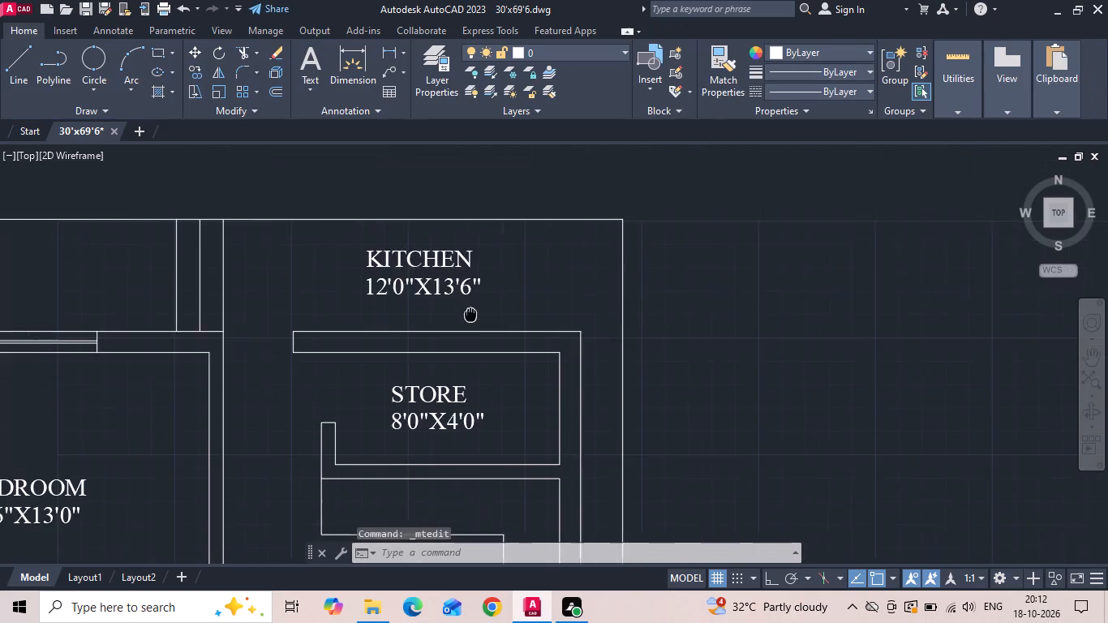
{"action": "middle_click_drag", "start_coordinate": [476, 317], "coordinate": [476, 318]}
{"action": "double_click", "coordinate": [442, 265]}
{"action": "scroll", "coordinate": [396, 290], "scroll_direction": "up", "scroll_amount": 2}
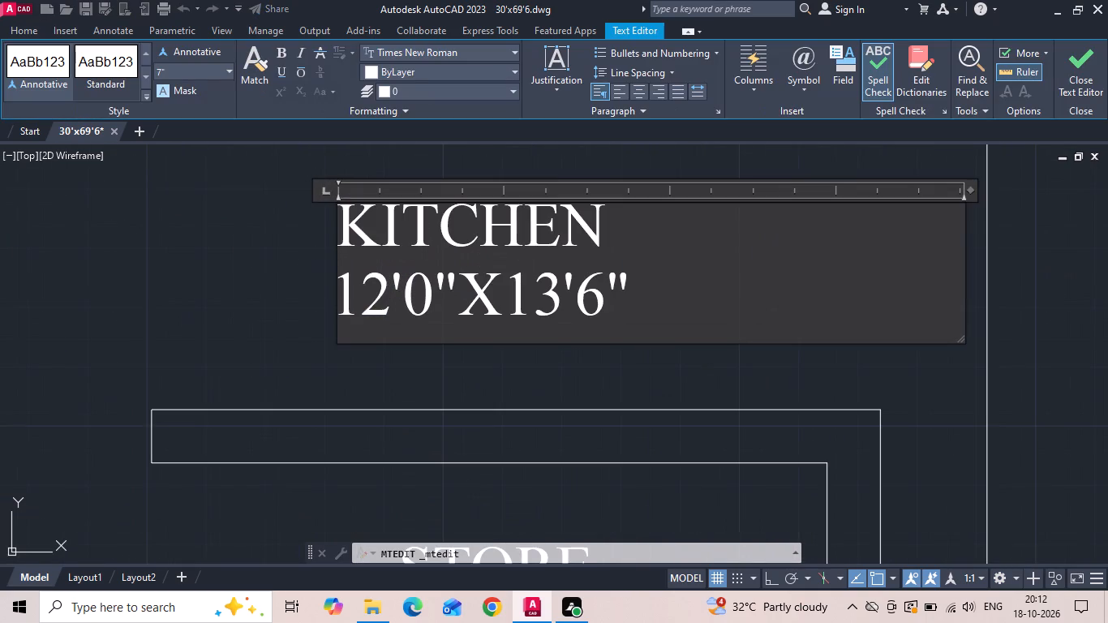
{"action": "left_click", "coordinate": [427, 308]}
{"action": "key", "text": "BackSpace"}
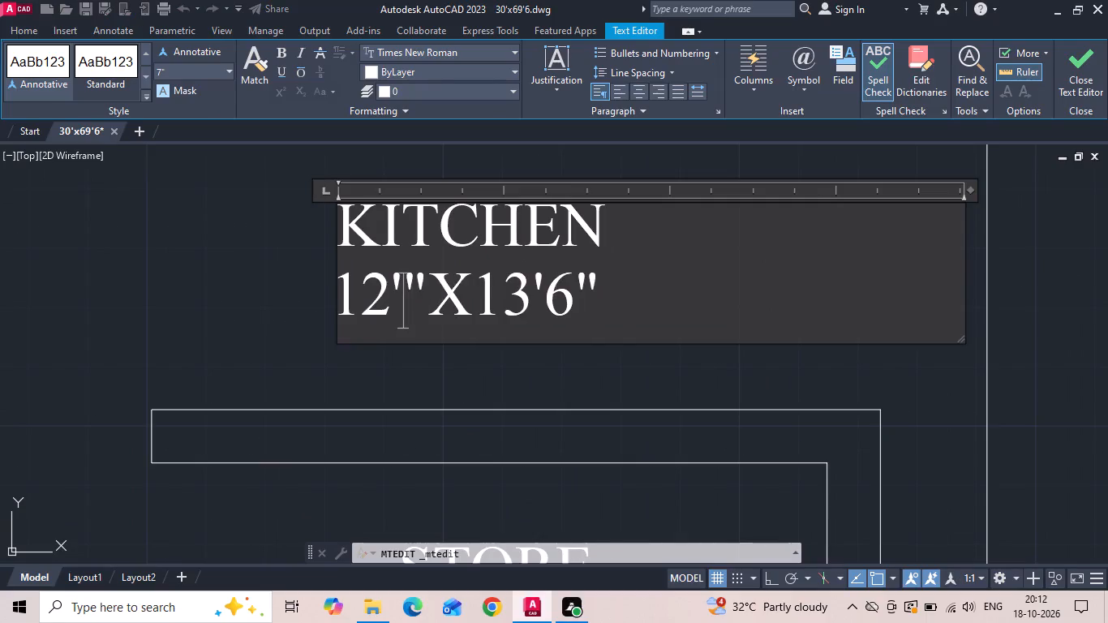
{"action": "key", "text": "6"}
{"action": "scroll", "coordinate": [582, 339], "scroll_direction": "down", "scroll_amount": 3}
{"action": "scroll", "coordinate": [333, 306], "scroll_direction": "down", "scroll_amount": 2}
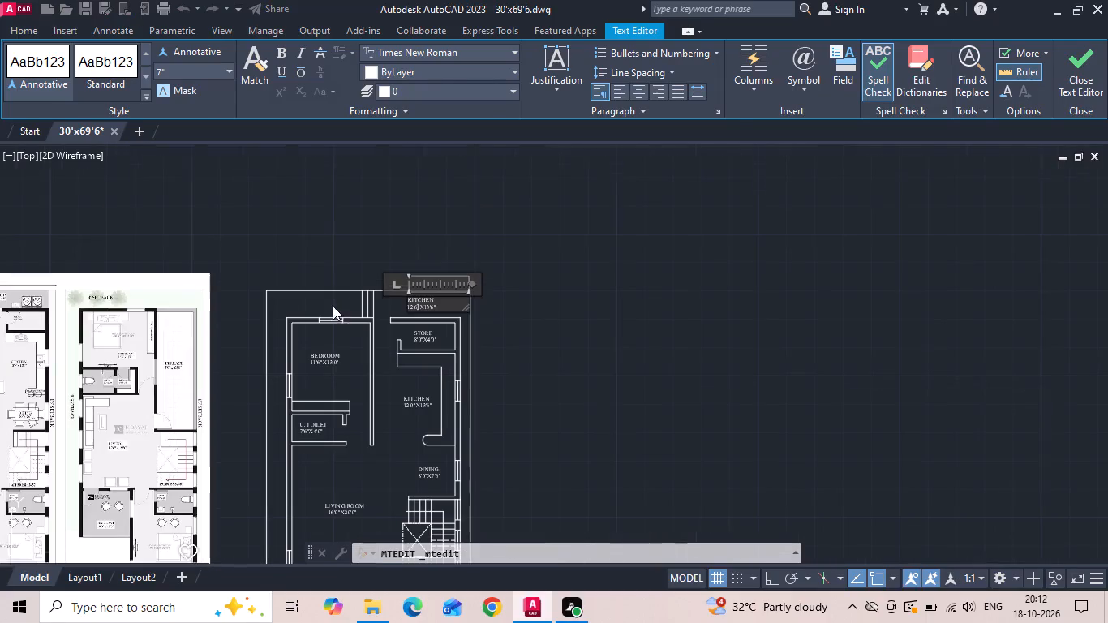
{"action": "middle_click_drag", "start_coordinate": [34, 307], "coordinate": [293, 303]}
{"action": "scroll", "coordinate": [281, 301], "scroll_direction": "up", "scroll_amount": 3}
{"action": "scroll", "coordinate": [215, 278], "scroll_direction": "up", "scroll_amount": 2}
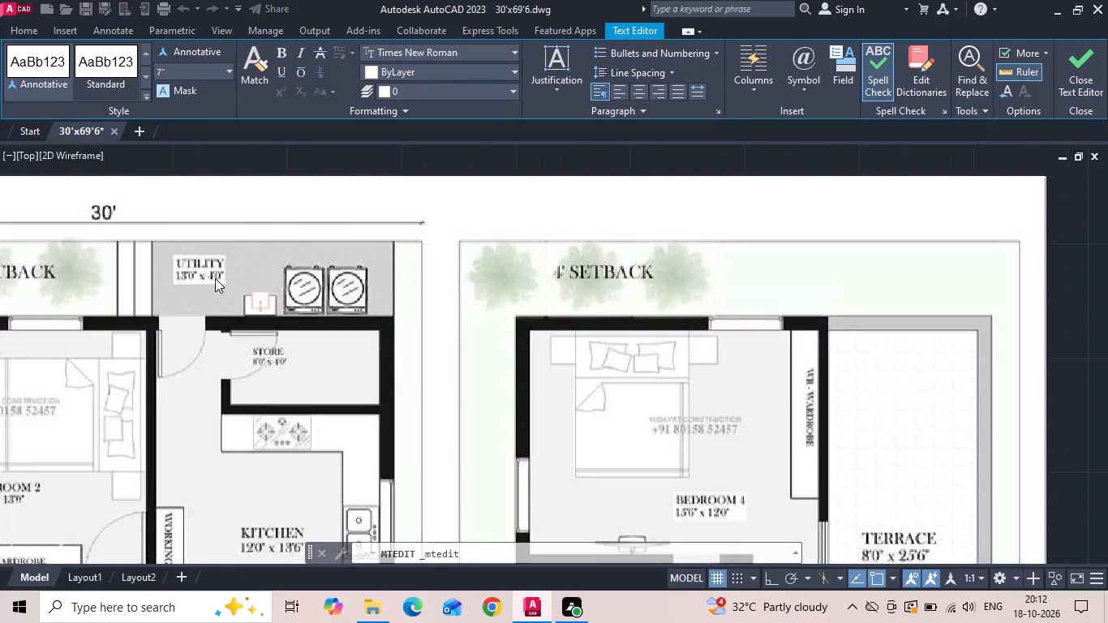
{"action": "scroll", "coordinate": [165, 280], "scroll_direction": "down", "scroll_amount": 2}
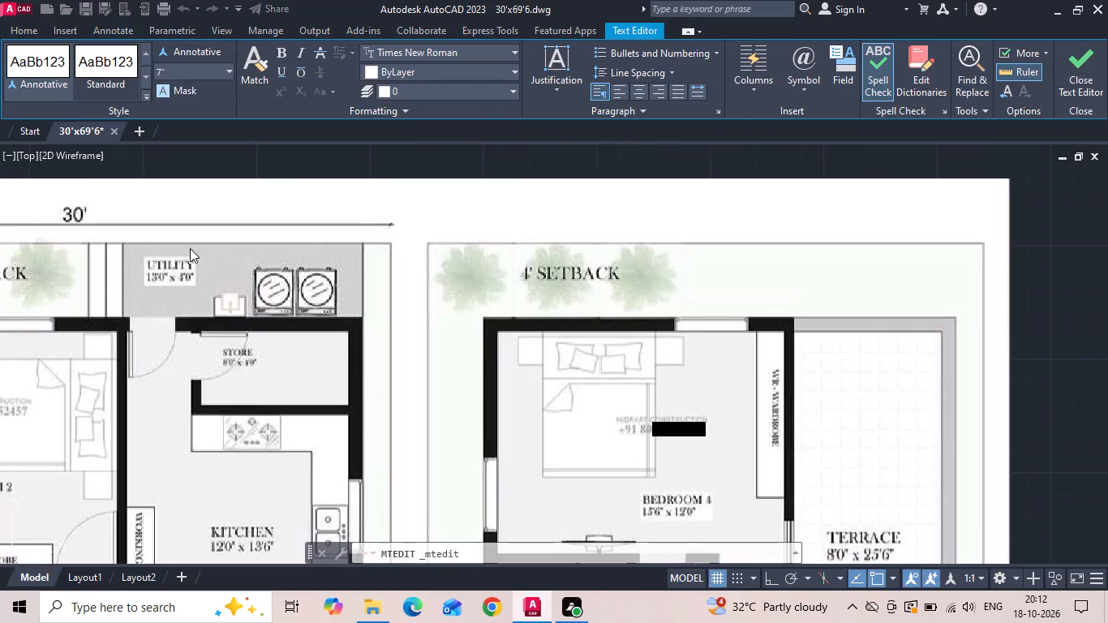
{"action": "scroll", "coordinate": [98, 253], "scroll_direction": "down", "scroll_amount": 3}
{"action": "scroll", "coordinate": [565, 284], "scroll_direction": "up", "scroll_amount": 3}
{"action": "scroll", "coordinate": [391, 216], "scroll_direction": "up", "scroll_amount": 1}
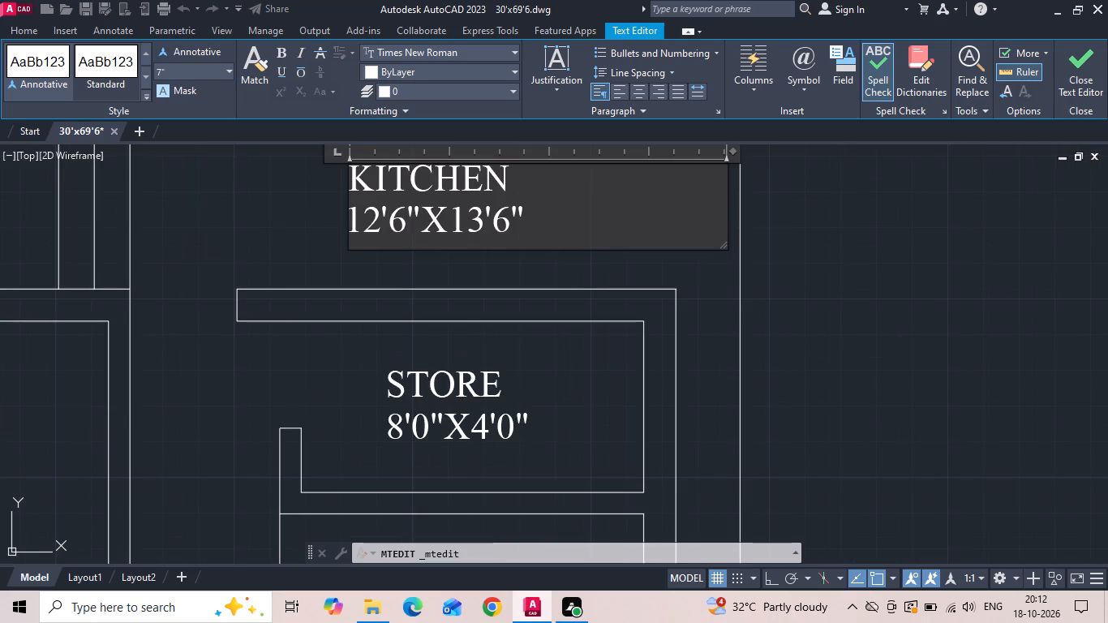
{"action": "left_click", "coordinate": [381, 222]}
{"action": "key", "text": "BackSpace"}
{"action": "key", "text": "3"}
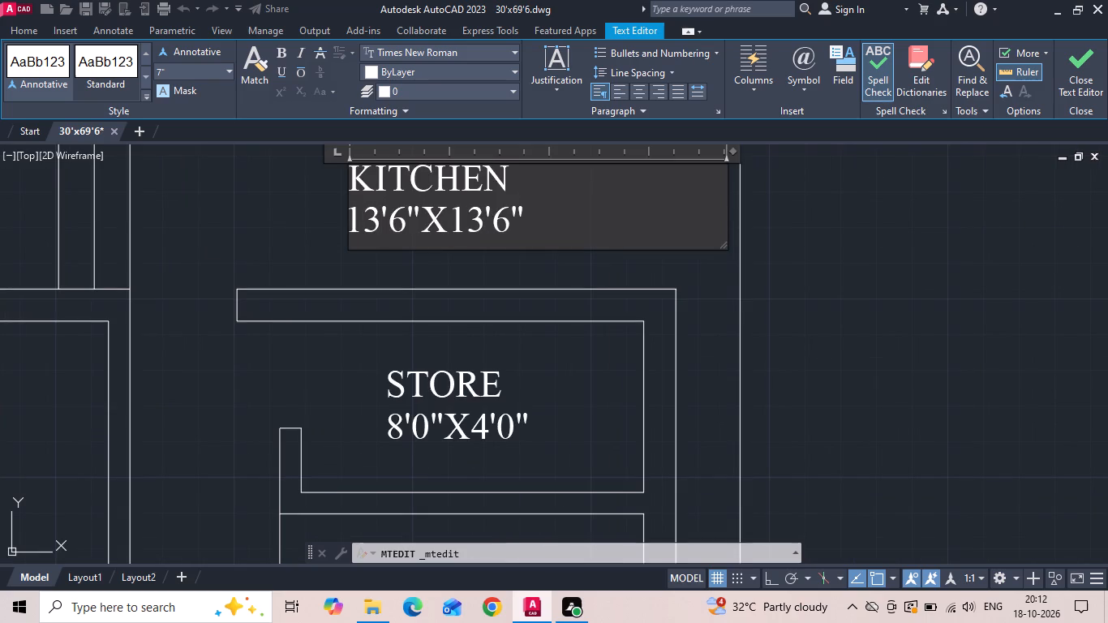
{"action": "left_click", "coordinate": [407, 230]}
{"action": "key", "text": "BackSpace"}
{"action": "key", "text": "0"}
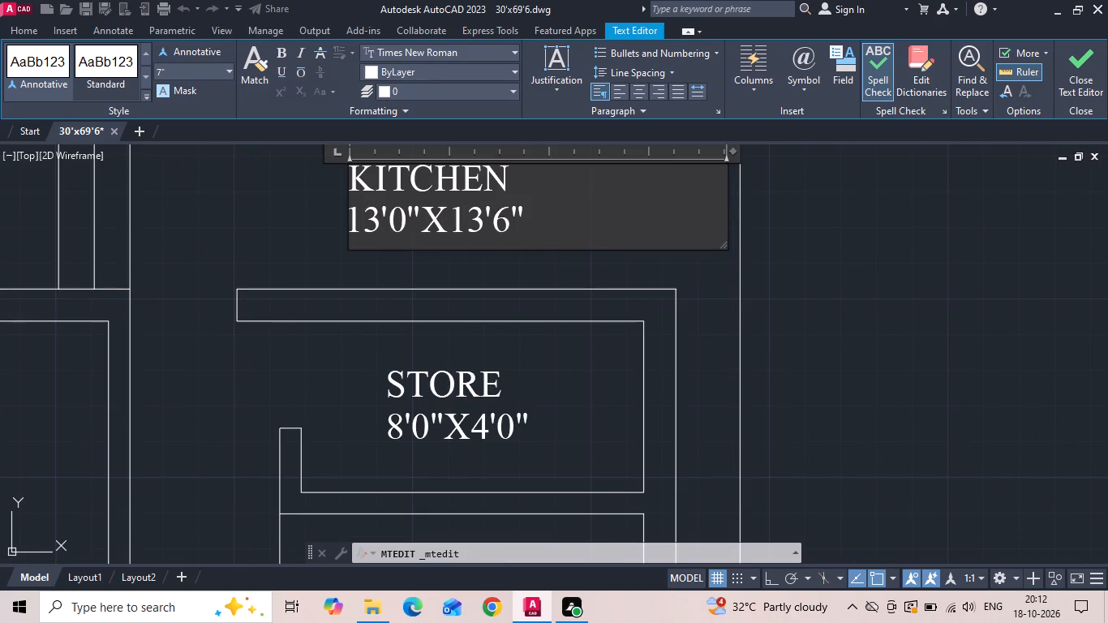
{"action": "left_click", "coordinate": [482, 227]}
{"action": "key", "text": "BackSpace"}
{"action": "key", "text": "BackSpace"}
{"action": "key", "text": "4"}
{"action": "left_click", "coordinate": [497, 225]}
{"action": "key", "text": "BackSpace"}
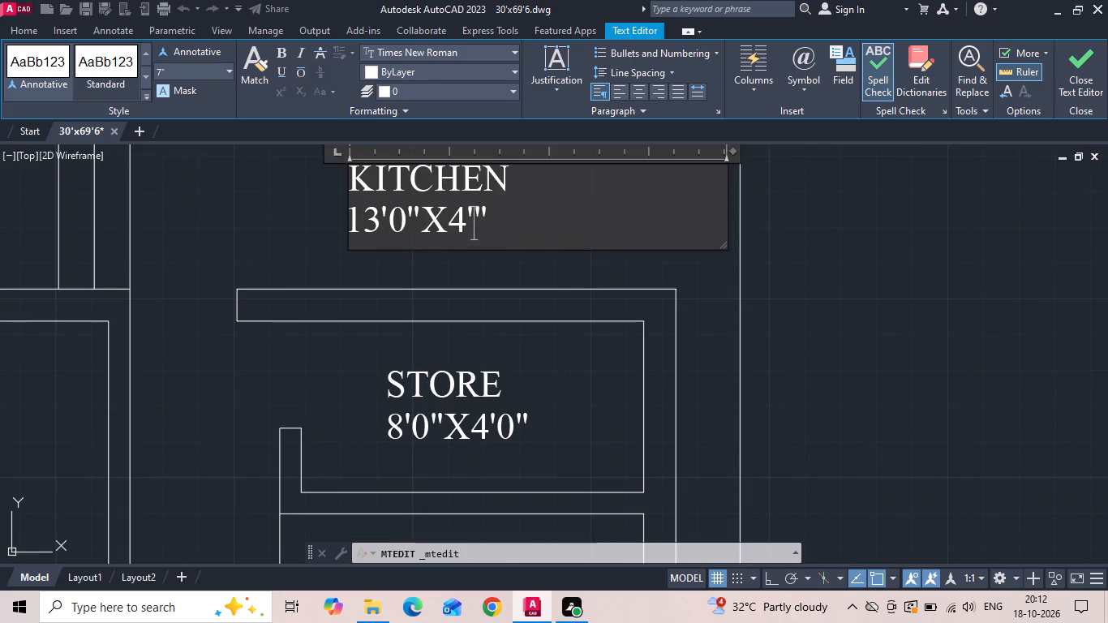
{"action": "key", "text": "0"}
Rename the utility strip's label UTILITY on its own line above the size.
{"action": "left_click_drag", "start_coordinate": [519, 182], "coordinate": [239, 203]}
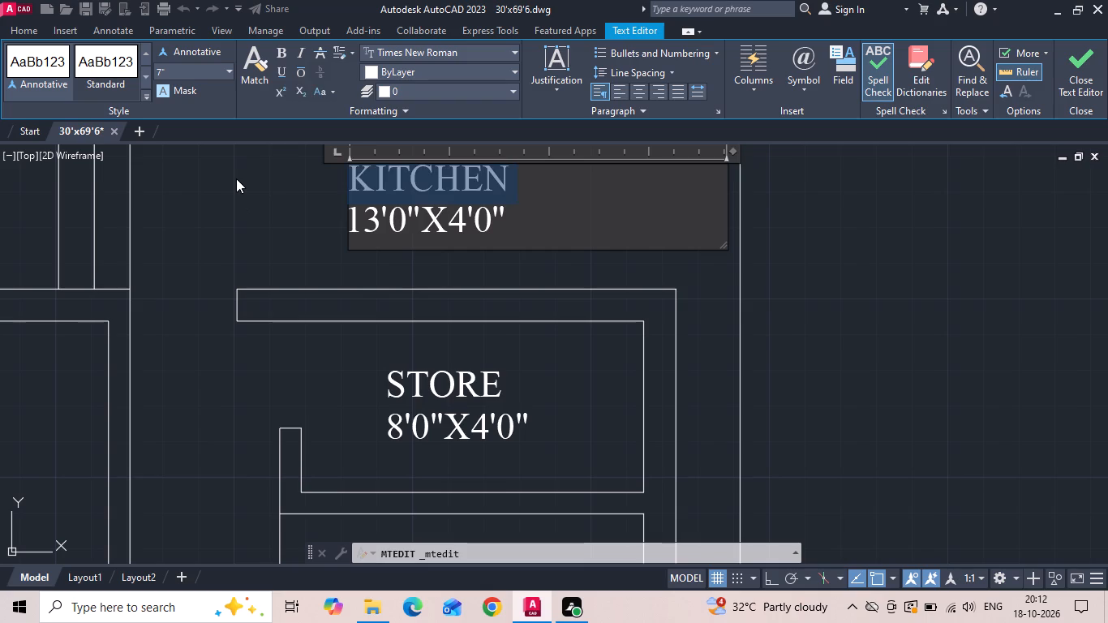
{"action": "key", "text": "BackSpace"}
{"action": "type", "text": "UTILITY"}
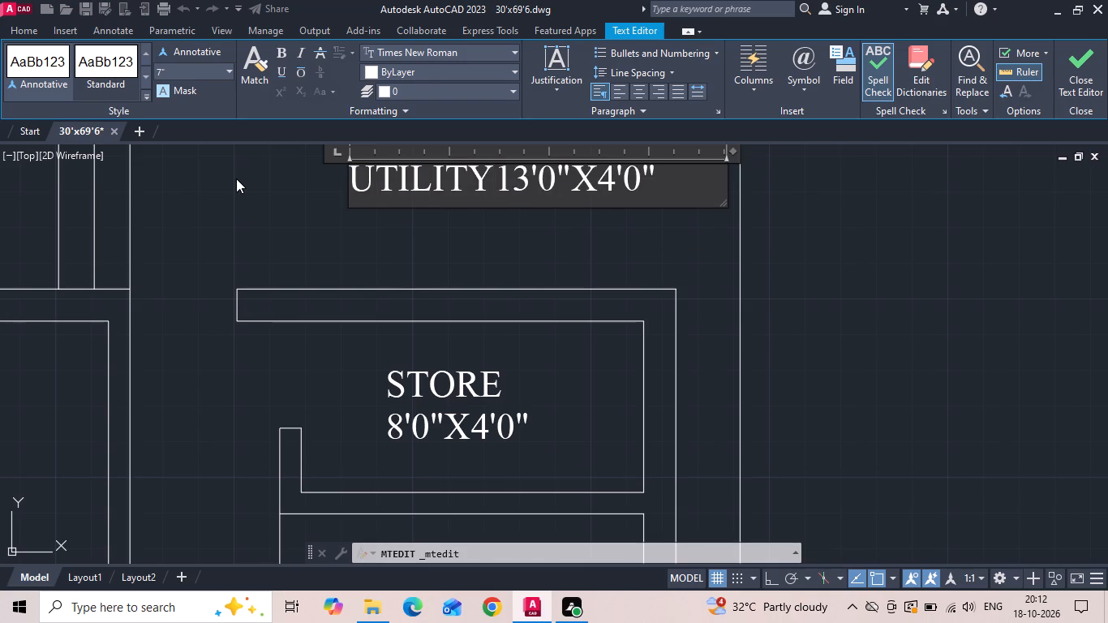
{"action": "key", "text": "Return"}
{"action": "left_click", "coordinate": [238, 207]}
{"action": "scroll", "coordinate": [341, 224], "scroll_direction": "down", "scroll_amount": 3}
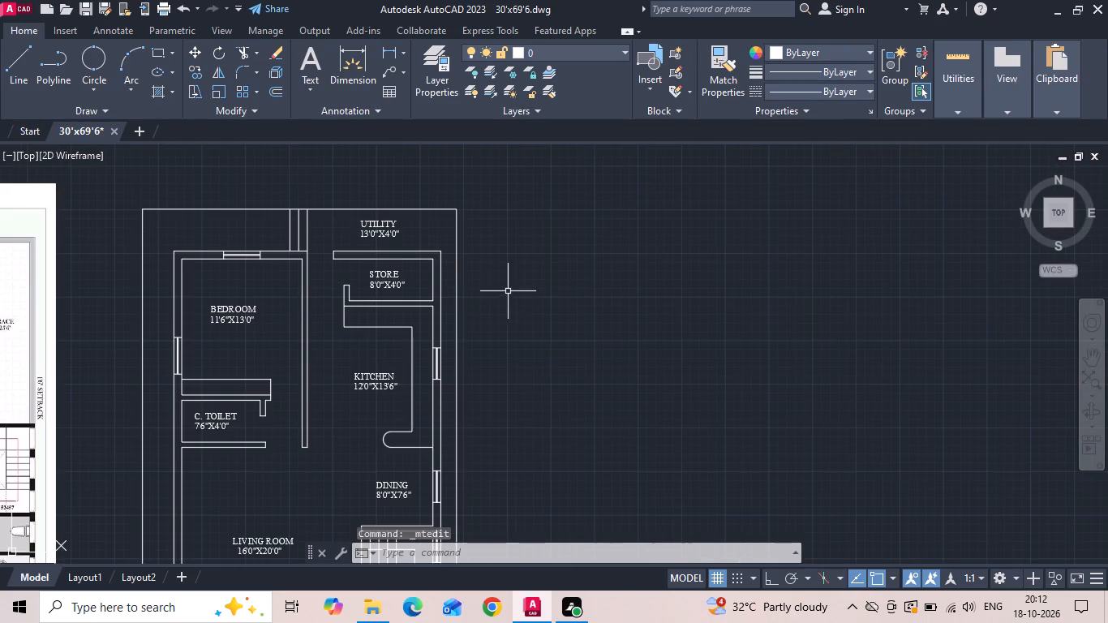
{"action": "left_click", "coordinate": [538, 286]}
{"action": "left_click", "coordinate": [539, 286]}
{"action": "key", "text": "Escape"}
{"action": "scroll", "coordinate": [539, 286], "scroll_direction": "down", "scroll_amount": 2}
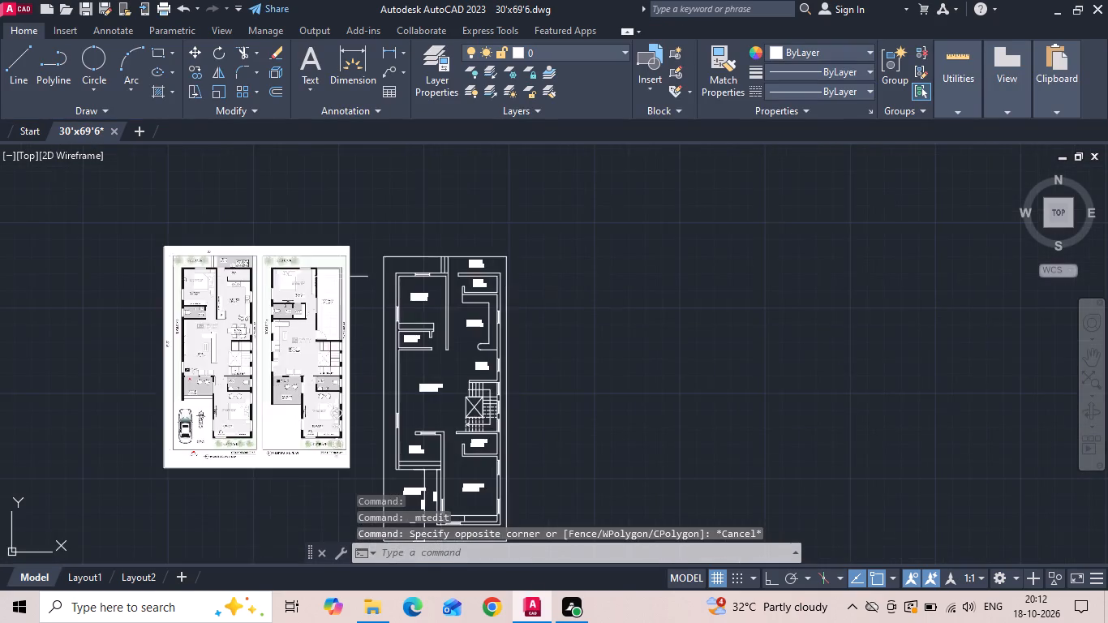
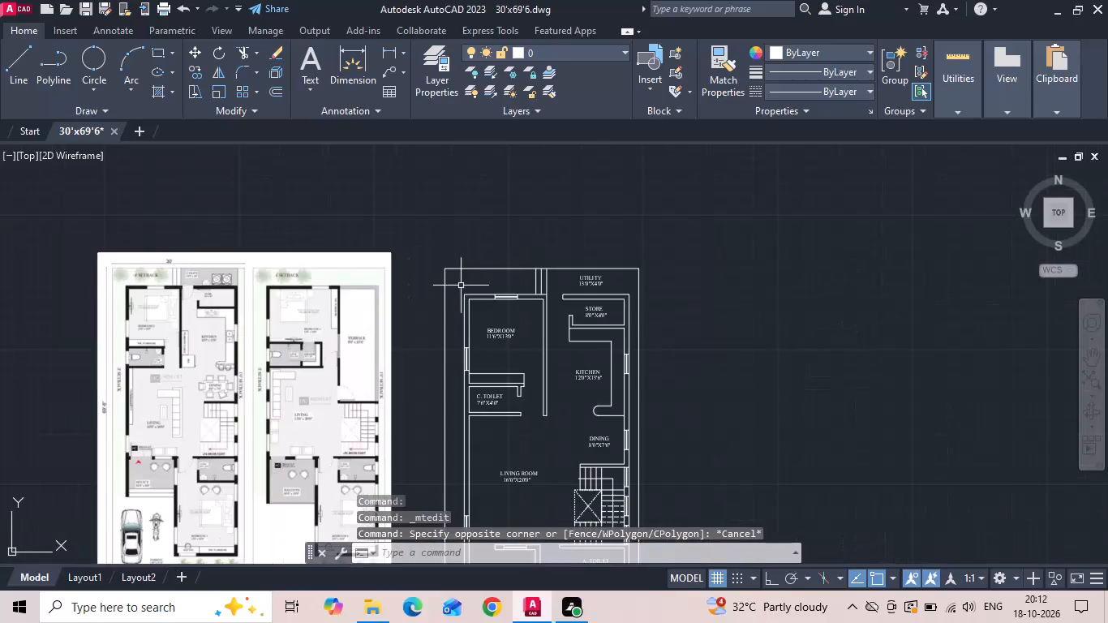
Extend the outer wall line beside the store up to the plot's top boundary line.
{"action": "scroll", "coordinate": [631, 295], "scroll_direction": "up", "scroll_amount": 3}
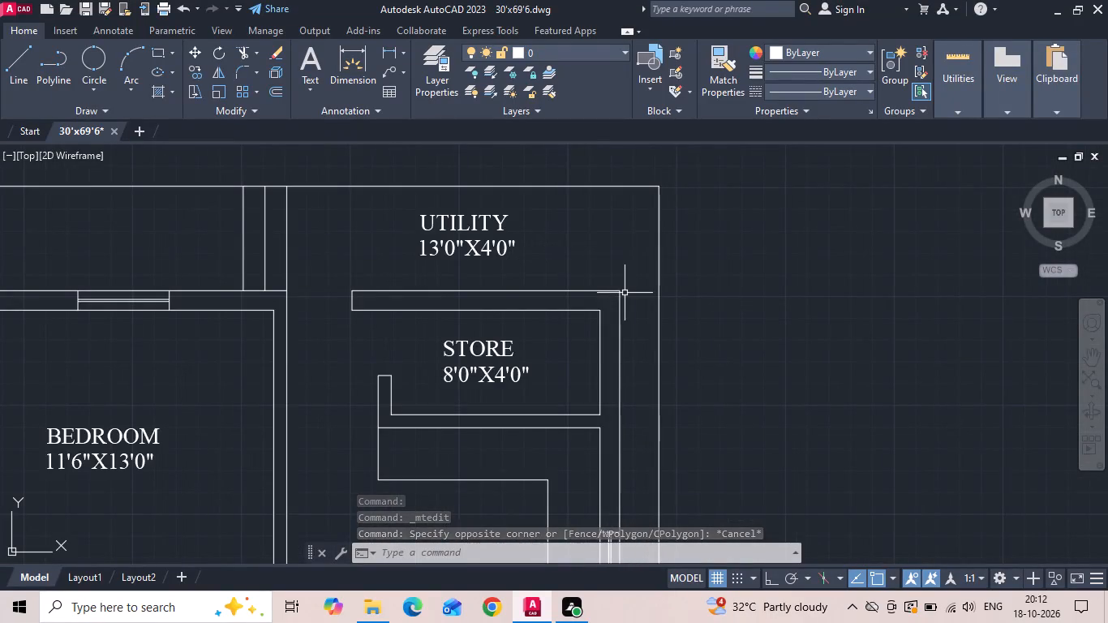
{"action": "type", "text": "EX"}
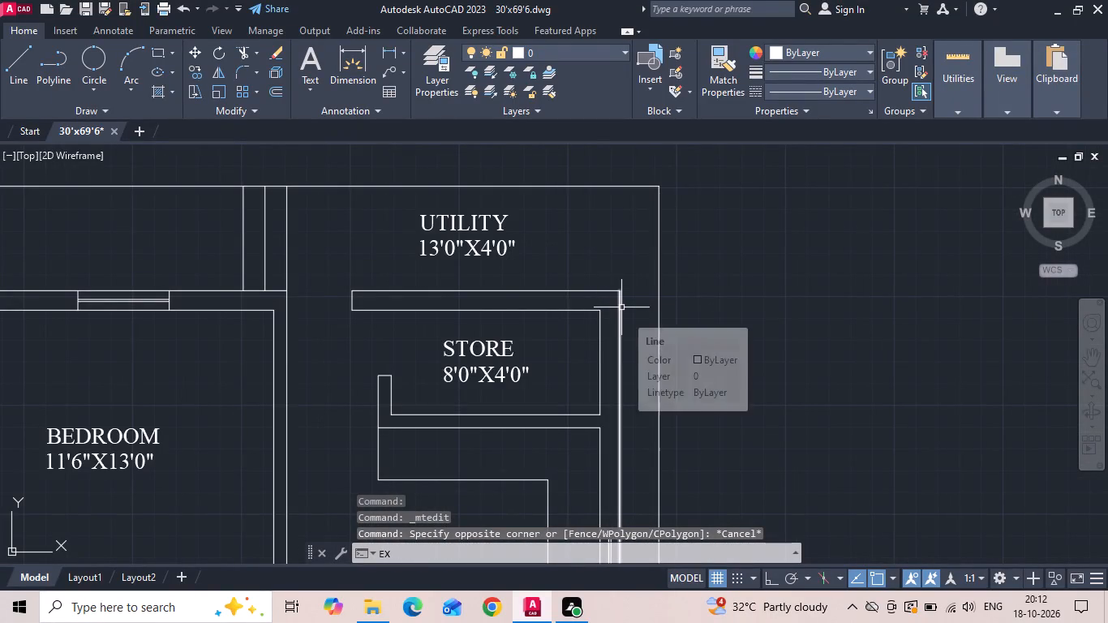
{"action": "key", "text": "Escape"}
{"action": "type", "text": "EX"}
{"action": "key", "text": "space"}
{"action": "key", "text": "space"}
{"action": "left_click", "coordinate": [621, 306]}
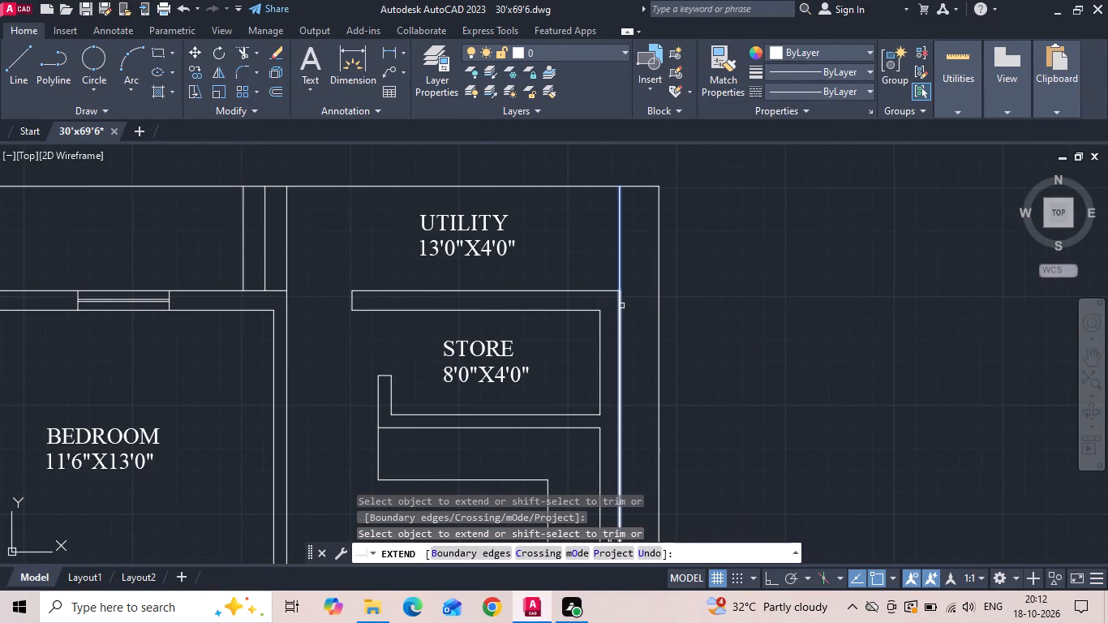
{"action": "key", "text": "Escape"}
{"action": "key", "text": "Escape"}
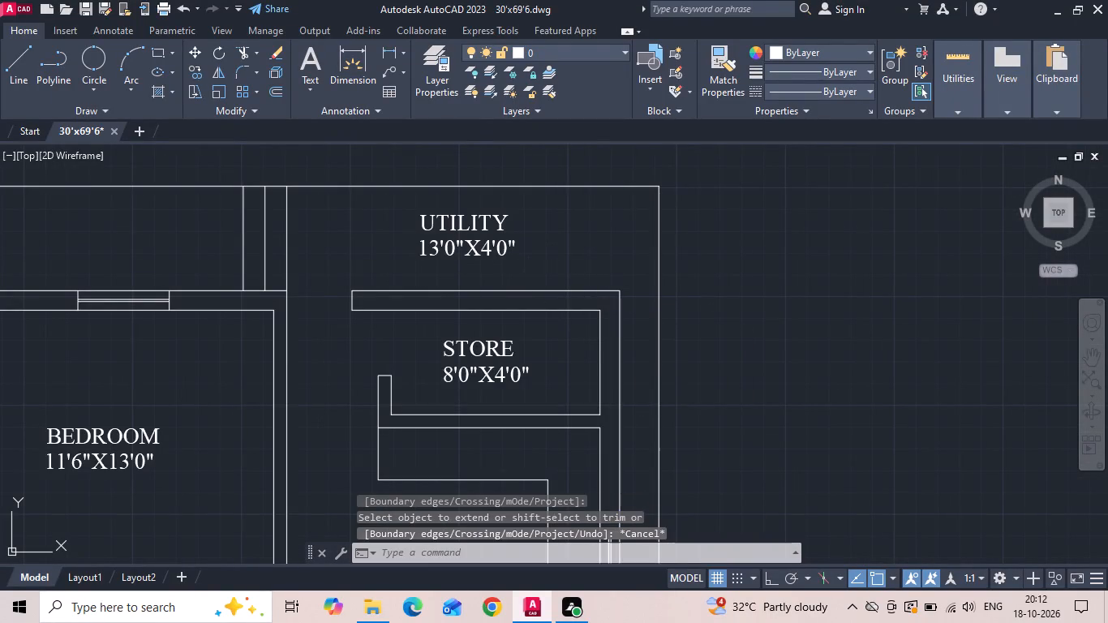
{"action": "type", "text": "EX"}
{"action": "key", "text": "space"}
{"action": "left_click", "coordinate": [621, 317]}
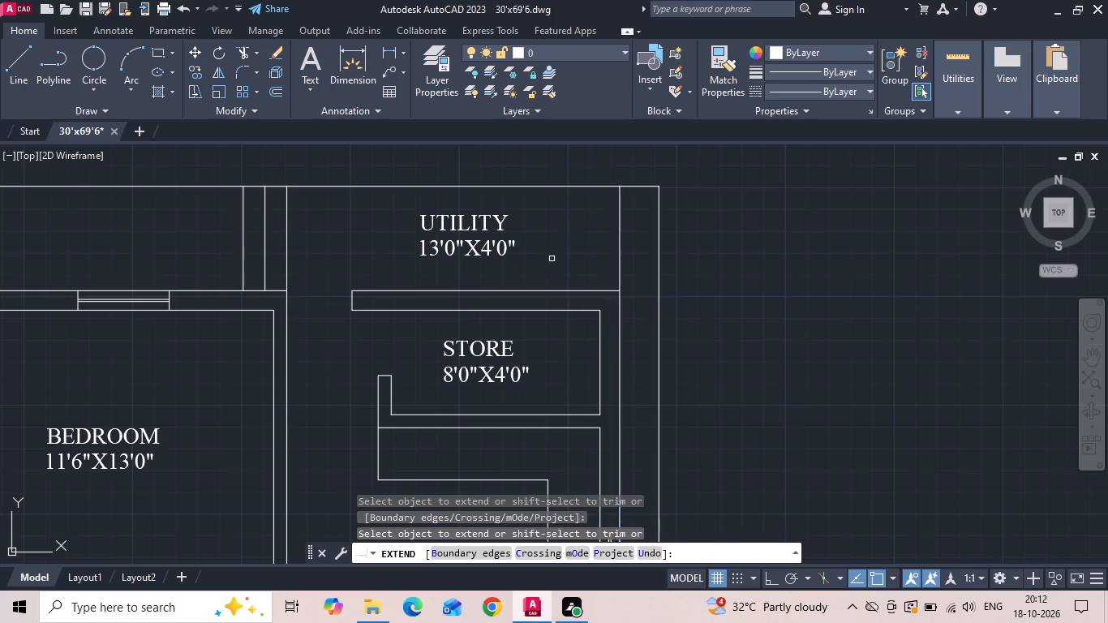
{"action": "key", "text": "Escape"}
Trim away the three vertical lines separating the utility area from the strip above the bedroom.
{"action": "type", "text": "TR"}
{"action": "key", "text": "space"}
{"action": "left_click_drag", "start_coordinate": [331, 243], "coordinate": [189, 251]}
{"action": "key", "text": "Escape"}
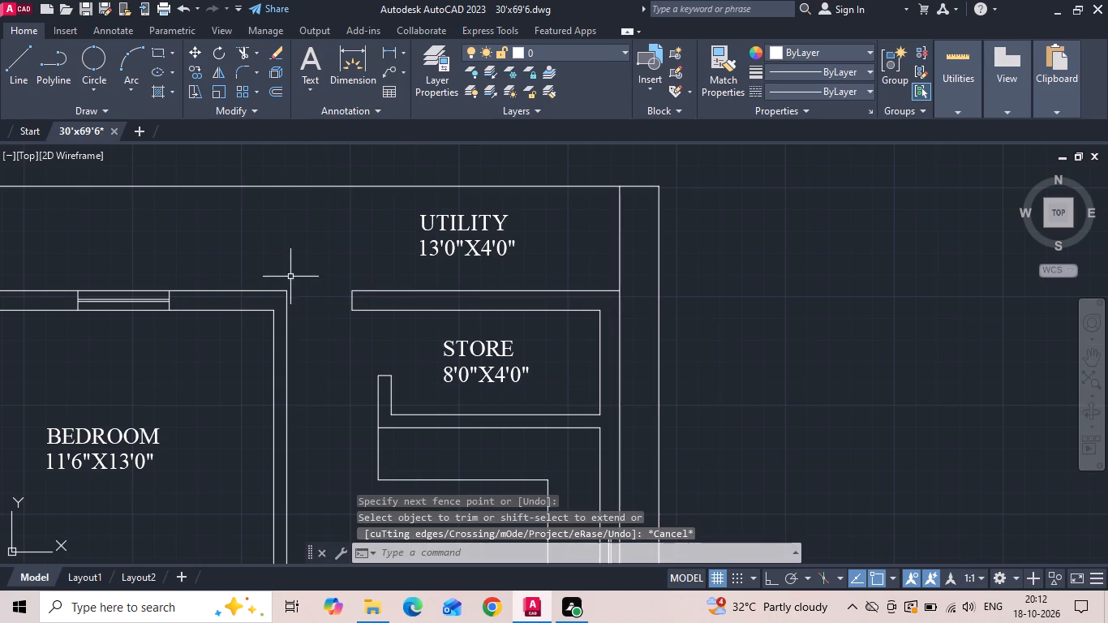
Offset the extended outer wall line by 13' toward the bedroom to mark the utility's width.
{"action": "type", "text": "O 13'"}
{"action": "key", "text": "Return"}
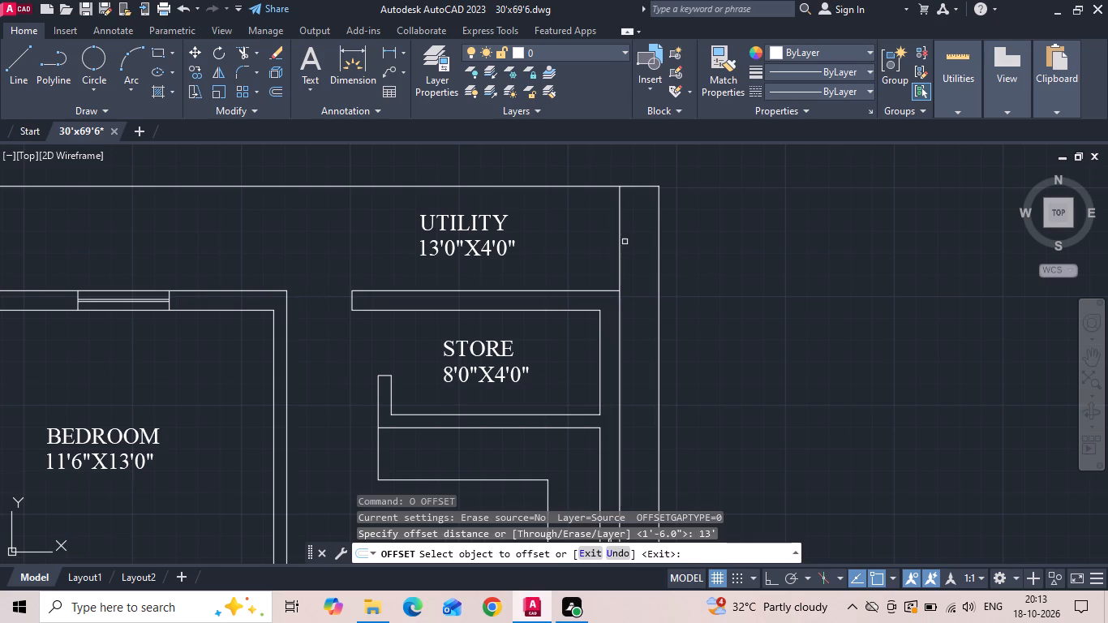
{"action": "left_click", "coordinate": [620, 250]}
{"action": "left_click", "coordinate": [359, 337]}
{"action": "key", "text": "Escape"}
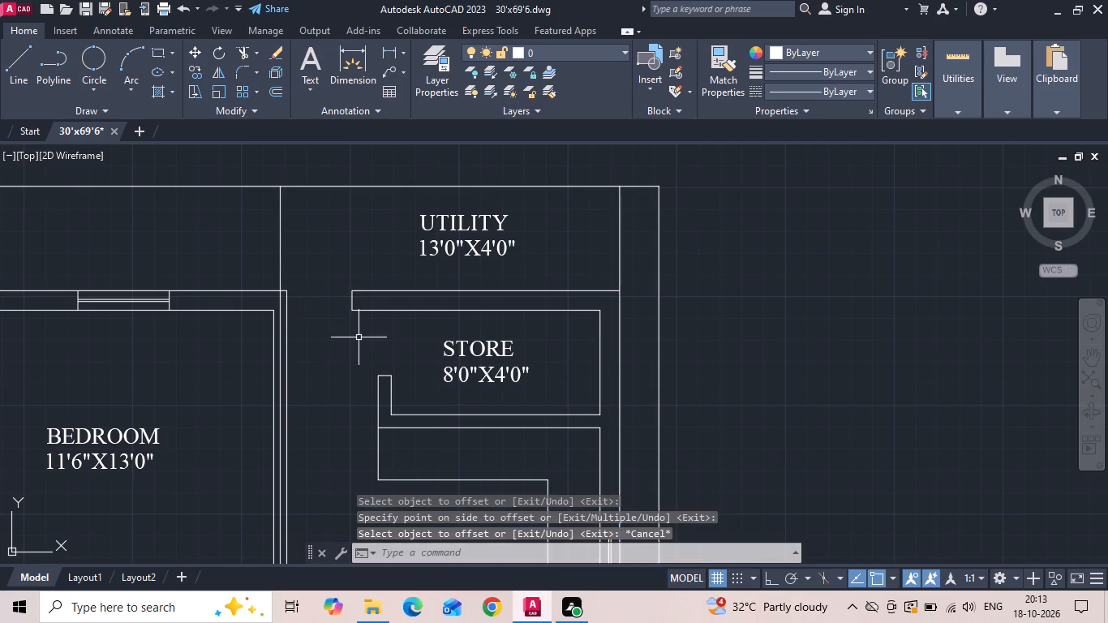
Trim the offset line where it runs down through the bedroom wall, keeping only the part above the wall.
{"action": "key", "text": "t"}
{"action": "key", "text": "r"}
{"action": "key", "text": "space"}
{"action": "left_click", "coordinate": [280, 308]}
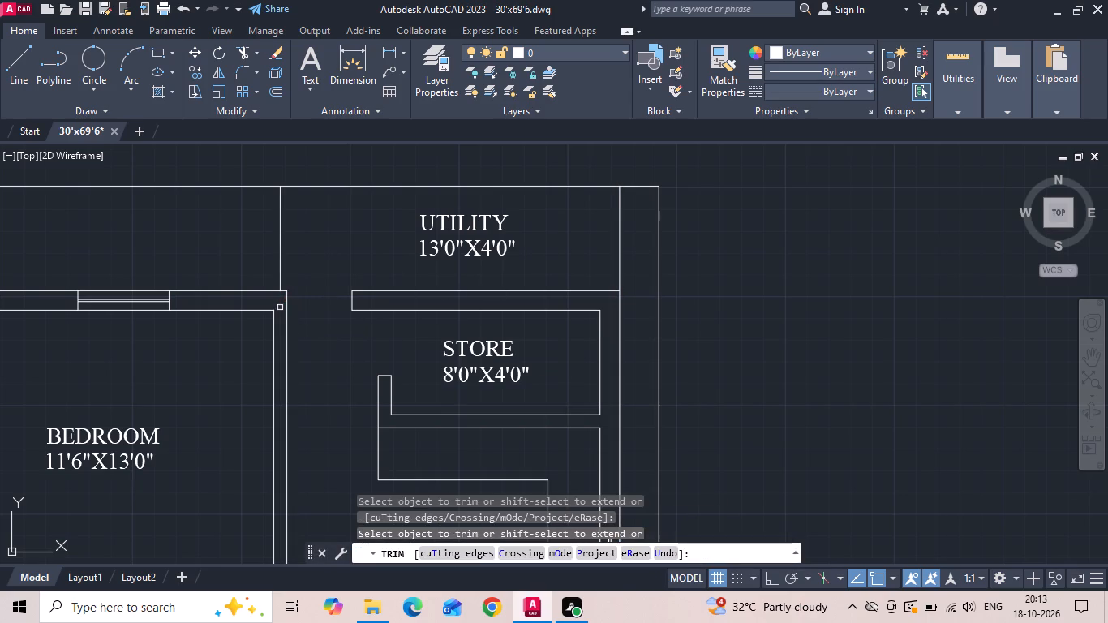
{"action": "key", "text": "Escape"}
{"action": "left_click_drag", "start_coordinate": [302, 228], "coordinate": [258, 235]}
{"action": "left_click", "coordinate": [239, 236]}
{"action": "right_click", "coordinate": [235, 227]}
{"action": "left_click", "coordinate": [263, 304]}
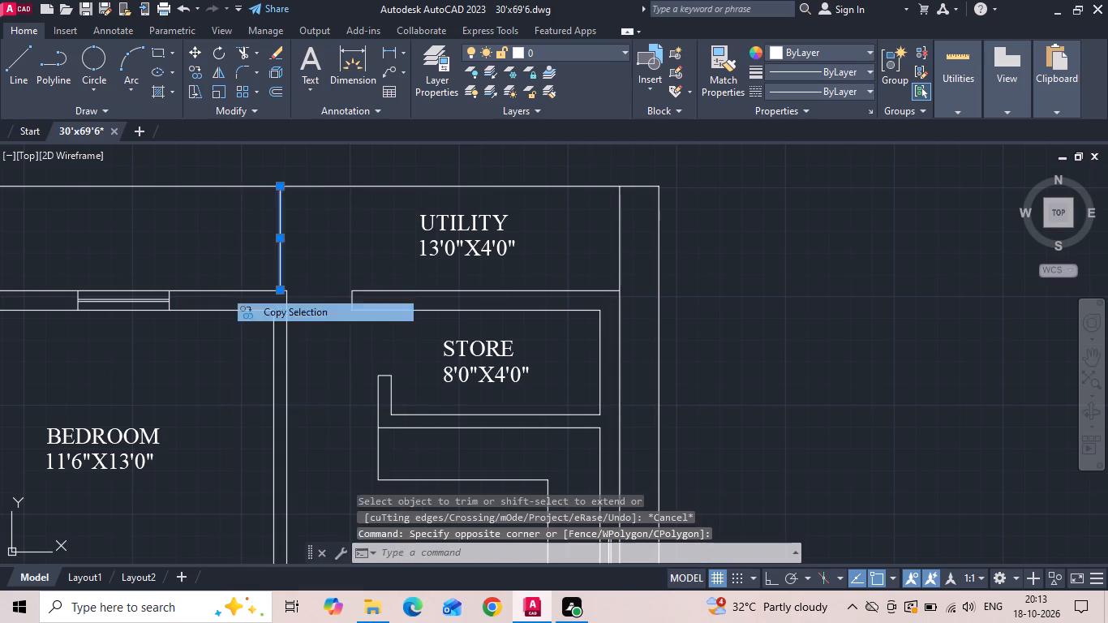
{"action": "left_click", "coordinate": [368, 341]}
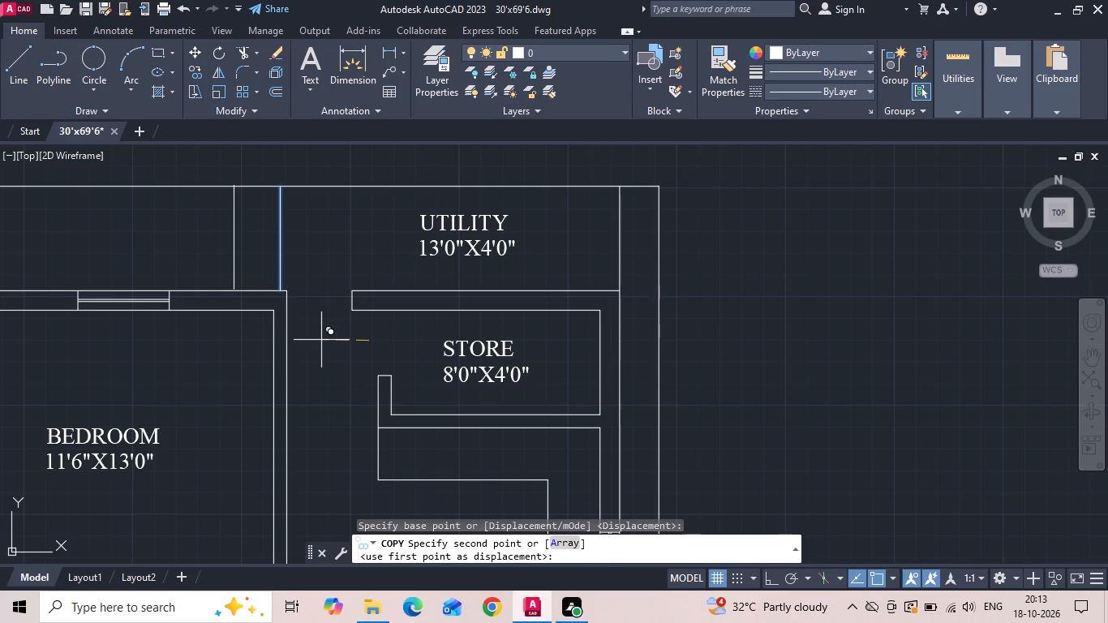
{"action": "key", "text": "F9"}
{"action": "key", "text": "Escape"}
With ortho on and snap off, copy the utility's dividing line toward the bedroom side at distances of 10" and 20".
{"action": "left_click_drag", "start_coordinate": [300, 264], "coordinate": [266, 268]}
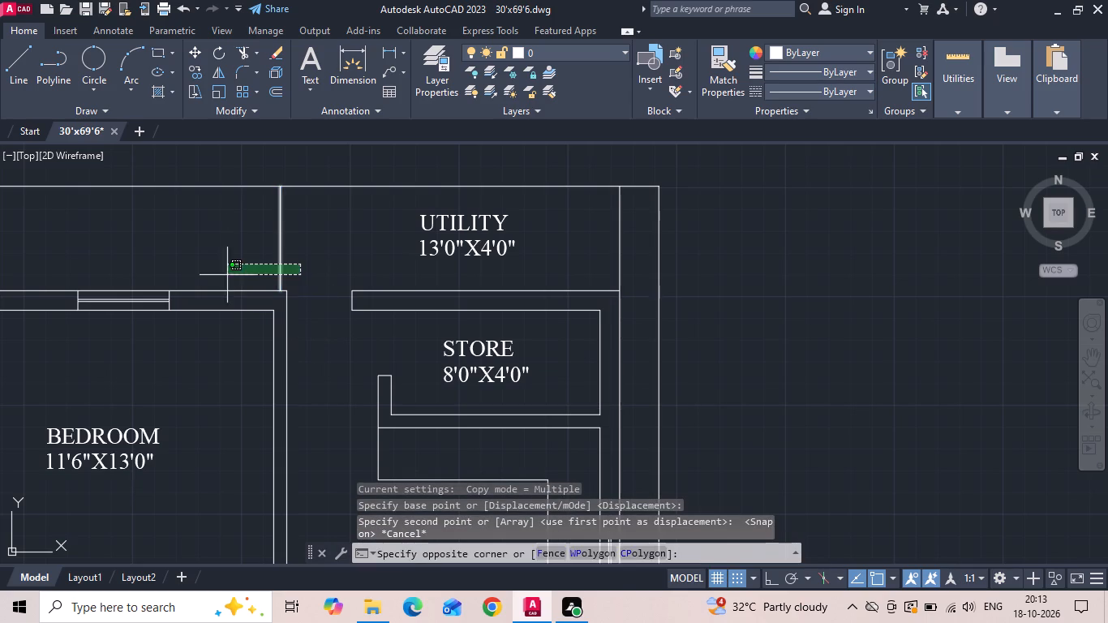
{"action": "left_click", "coordinate": [225, 275]}
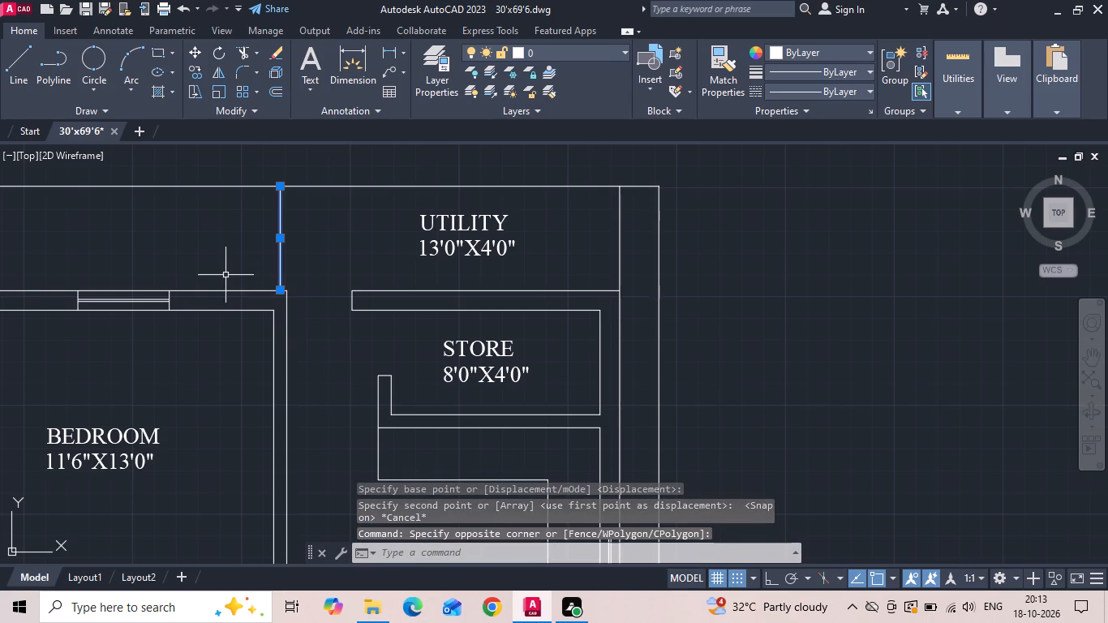
{"action": "key", "text": "F9"}
{"action": "key", "text": "F8"}
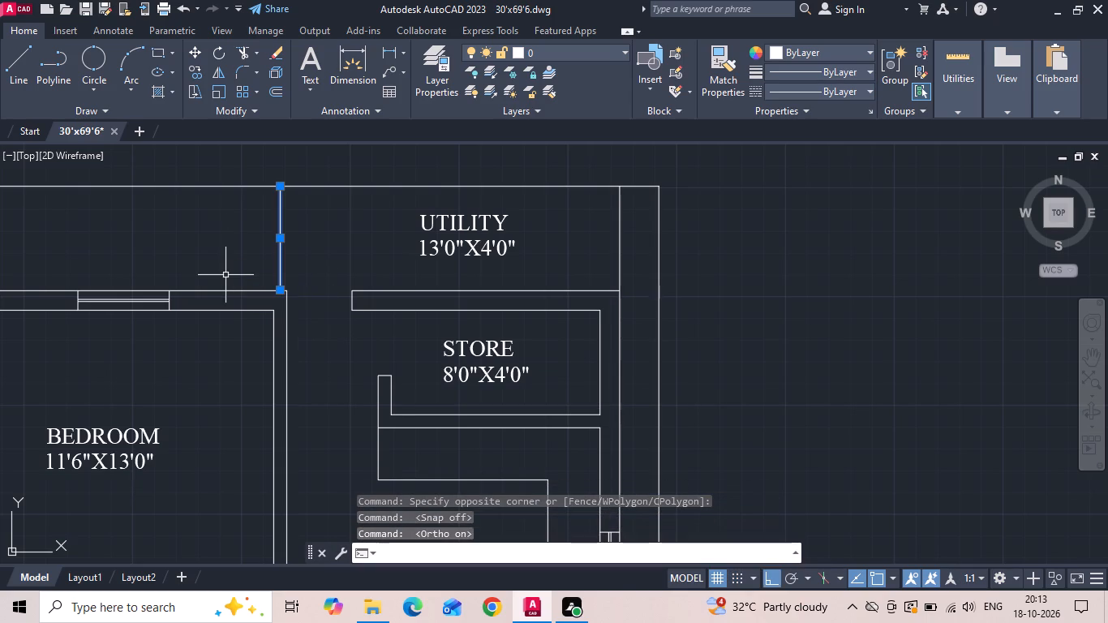
{"action": "right_click", "coordinate": [220, 275]}
{"action": "left_click", "coordinate": [251, 309]}
{"action": "left_click_drag", "start_coordinate": [213, 380], "coordinate": [167, 386]}
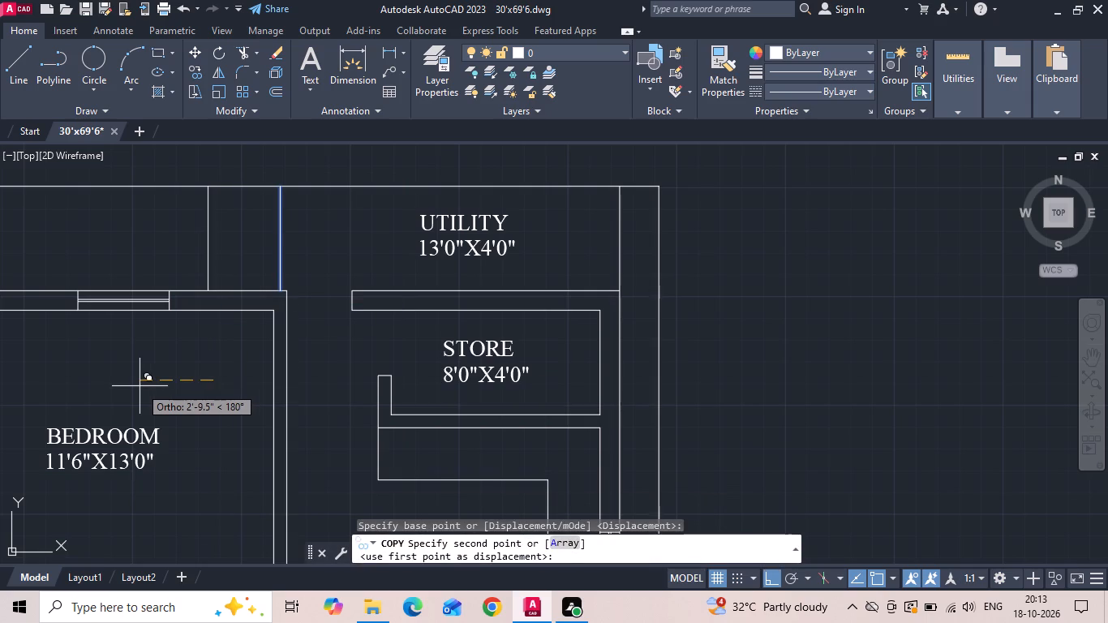
{"action": "type", "text": "10"}
{"action": "key", "text": "Return"}
{"action": "type", "text": "20"}
{"action": "key", "text": "Return"}
{"action": "key", "text": "Escape"}
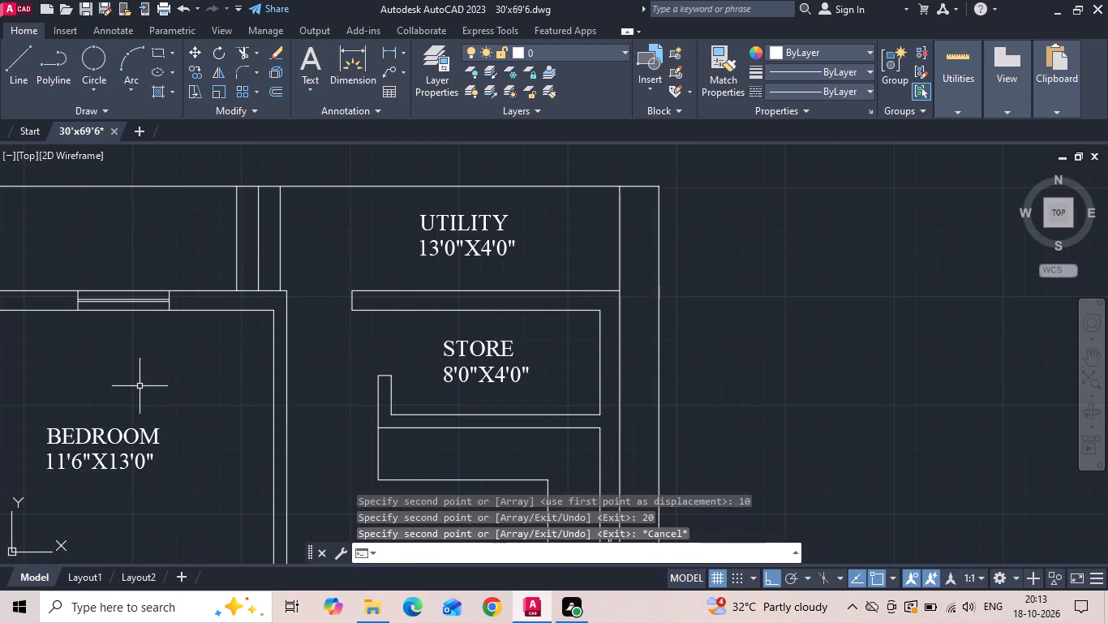
Save the drawing.
{"action": "key", "text": "ctrl+s"}
{"action": "key", "text": "ctrl+s"}
{"action": "key", "text": "ctrl+s"}
{"action": "key", "text": "ctrl+s"}
{"action": "key", "text": "ctrl+s"}
{"action": "key", "text": "ctrl+s"}
{"action": "key", "text": "ctrl+s"}
{"action": "key", "text": "ctrl+s"}
{"action": "key", "text": "ctrl+s"}
{"action": "key", "text": "ctrl+s"}
{"action": "key", "text": "ctrl+s"}
{"action": "key", "text": "ctrl+s"}
{"action": "key", "text": "ctrl+s"}
{"action": "key", "text": "ctrl+s"}
{"action": "key", "text": "ctrl+s"}
Copy the UTILITY label horizontally about 15'-4" into the empty strip above the bedroom.
{"action": "scroll", "coordinate": [309, 294], "scroll_direction": "down", "scroll_amount": 1}
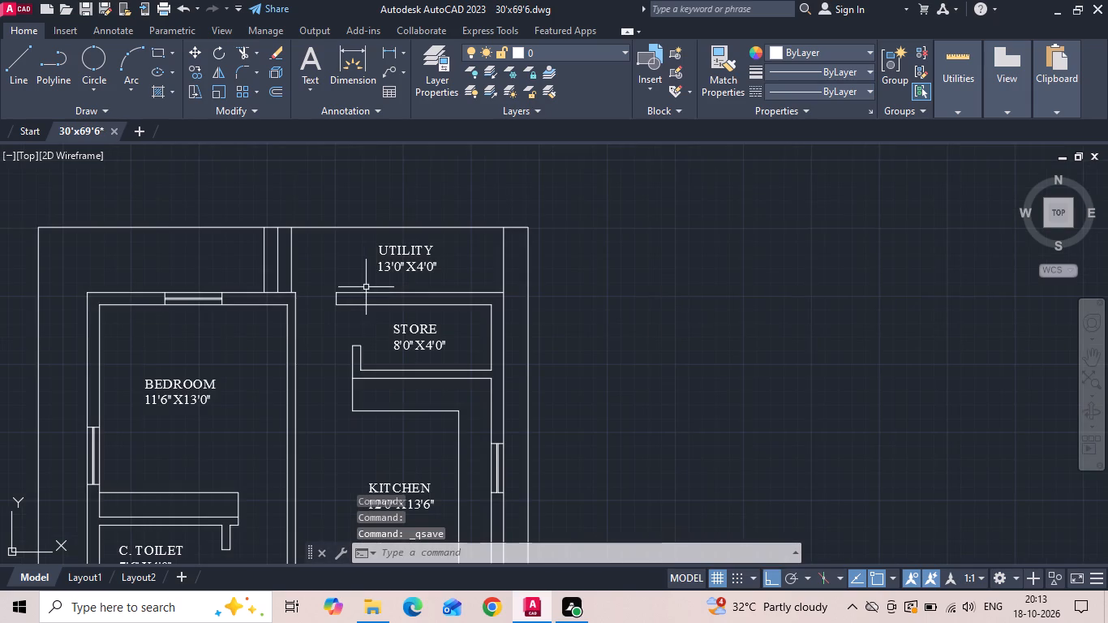
{"action": "scroll", "coordinate": [415, 282], "scroll_direction": "down", "scroll_amount": 2}
{"action": "middle_click_drag", "start_coordinate": [401, 313], "coordinate": [500, 272]}
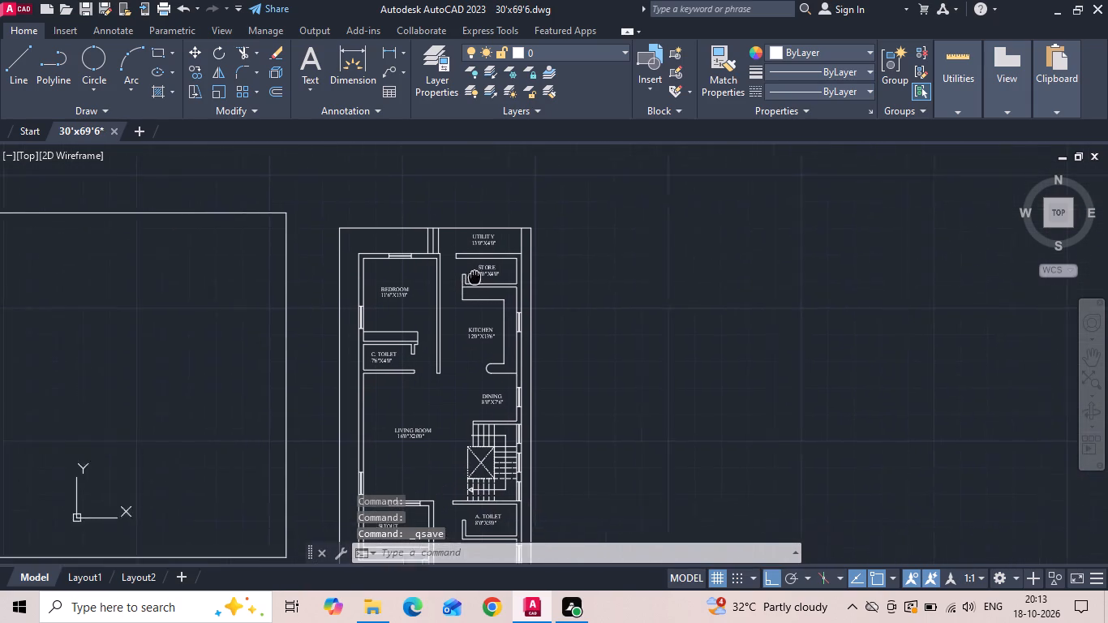
{"action": "middle_click_drag", "start_coordinate": [500, 272], "coordinate": [505, 271]}
{"action": "scroll", "coordinate": [71, 238], "scroll_direction": "up", "scroll_amount": 2}
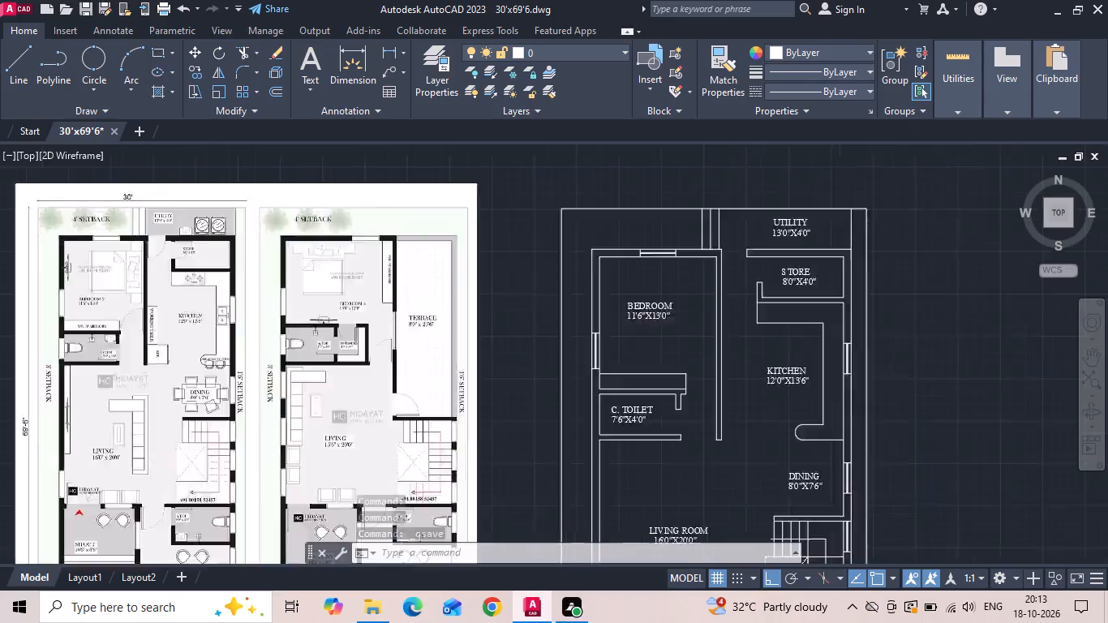
{"action": "scroll", "coordinate": [71, 236], "scroll_direction": "down", "scroll_amount": 2}
{"action": "scroll", "coordinate": [511, 246], "scroll_direction": "up", "scroll_amount": 3}
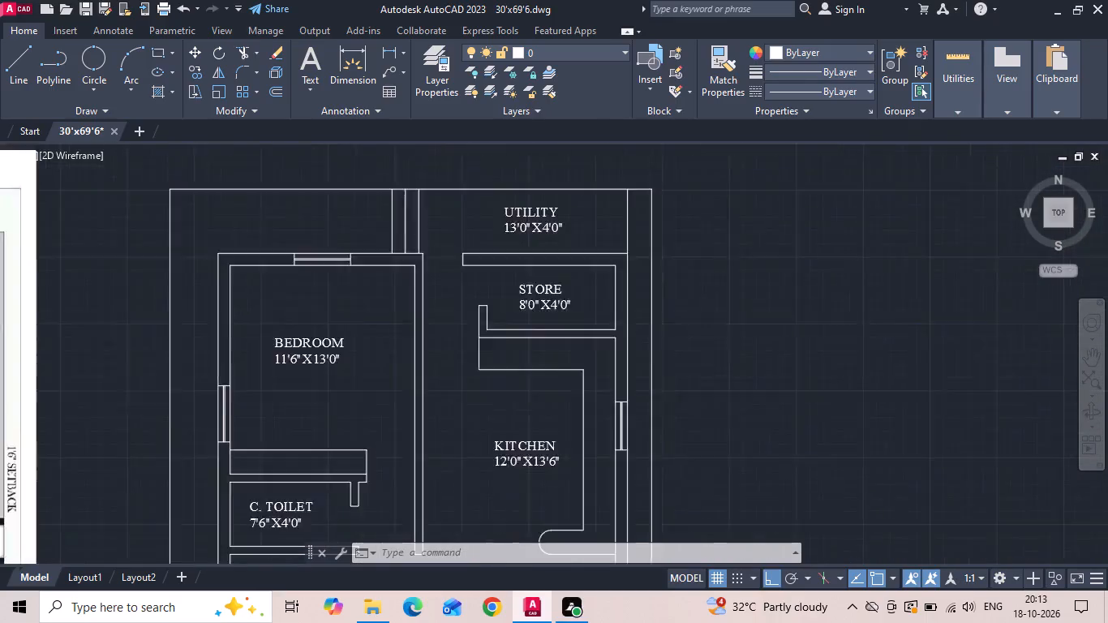
{"action": "left_click", "coordinate": [516, 222]}
{"action": "right_click", "coordinate": [516, 222]}
{"action": "left_click", "coordinate": [552, 305]}
{"action": "left_click_drag", "start_coordinate": [544, 221], "coordinate": [491, 219]}
{"action": "middle_click_drag", "start_coordinate": [357, 211], "coordinate": [731, 230]}
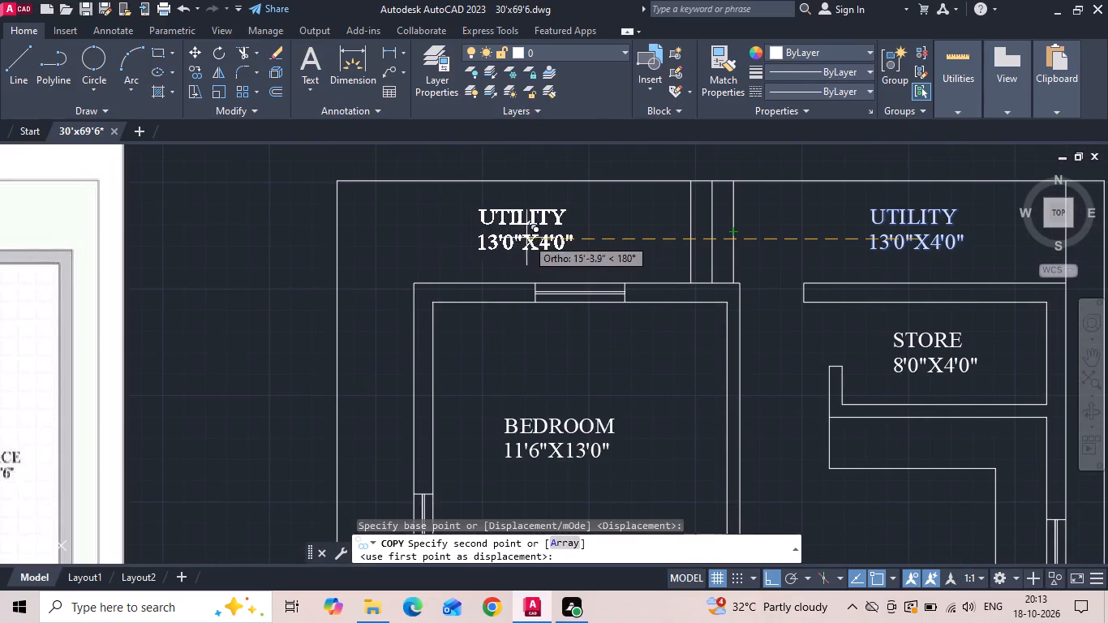
{"action": "left_click", "coordinate": [526, 238]}
{"action": "key", "text": "Escape"}
Replace the whole text of the copied label above the bedroom with "4' SETBACK".
{"action": "left_click", "coordinate": [535, 226]}
{"action": "double_click", "coordinate": [528, 217]}
{"action": "scroll", "coordinate": [528, 216], "scroll_direction": "up", "scroll_amount": 1}
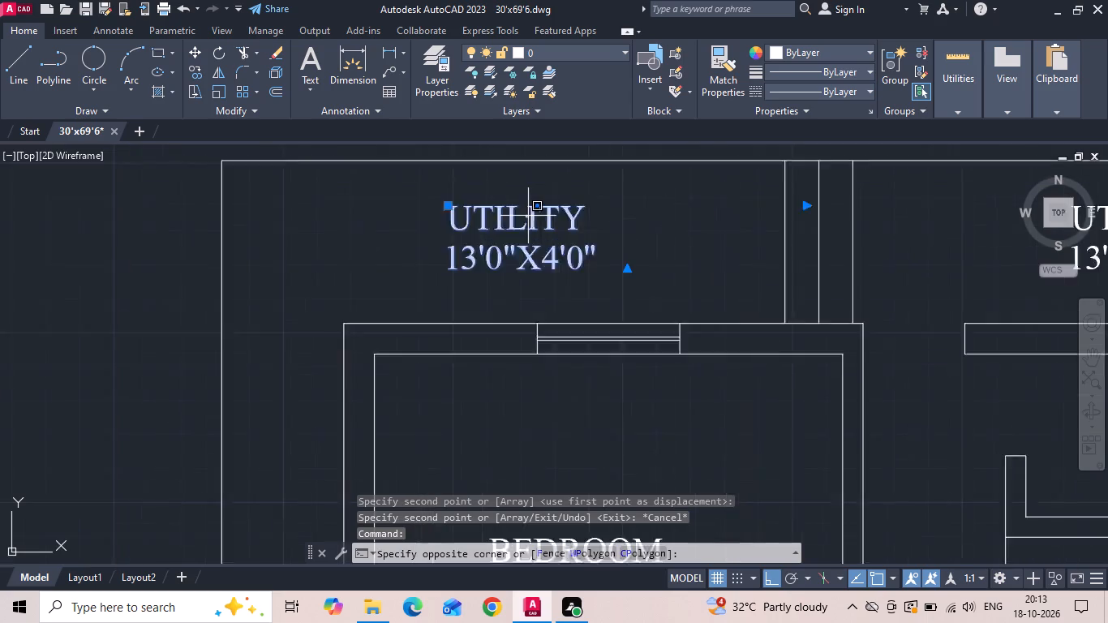
{"action": "scroll", "coordinate": [528, 216], "scroll_direction": "up", "scroll_amount": 1}
{"action": "double_click", "coordinate": [528, 216]}
{"action": "double_click", "coordinate": [596, 230]}
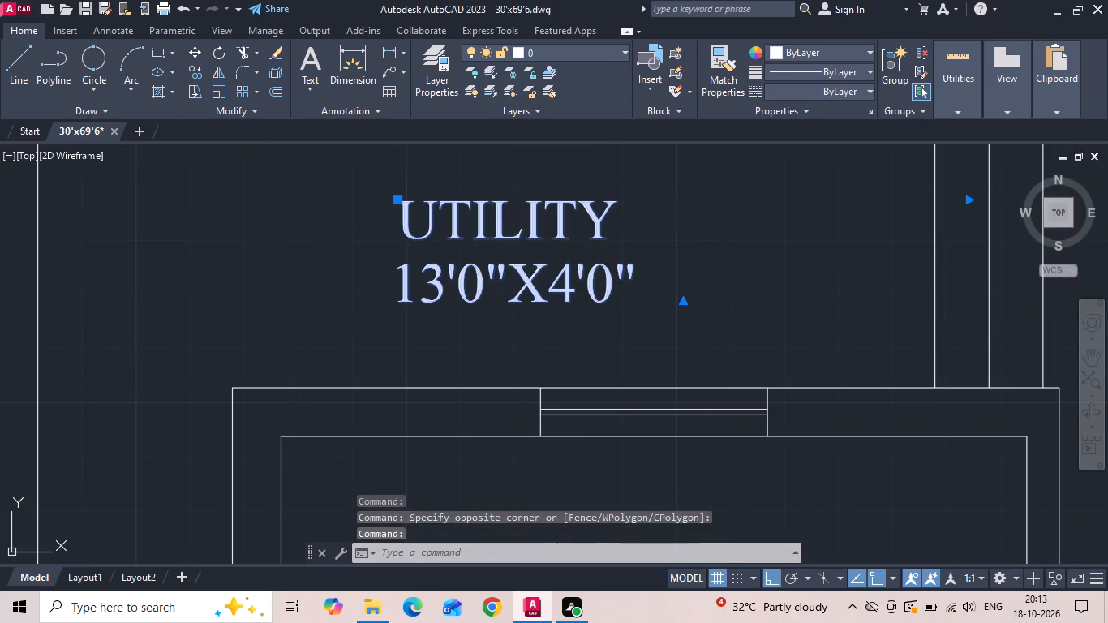
{"action": "left_click_drag", "start_coordinate": [662, 282], "coordinate": [202, 283]}
{"action": "key", "text": "BackSpace"}
{"action": "key", "text": "BackSpace"}
{"action": "key", "text": "BackSpace"}
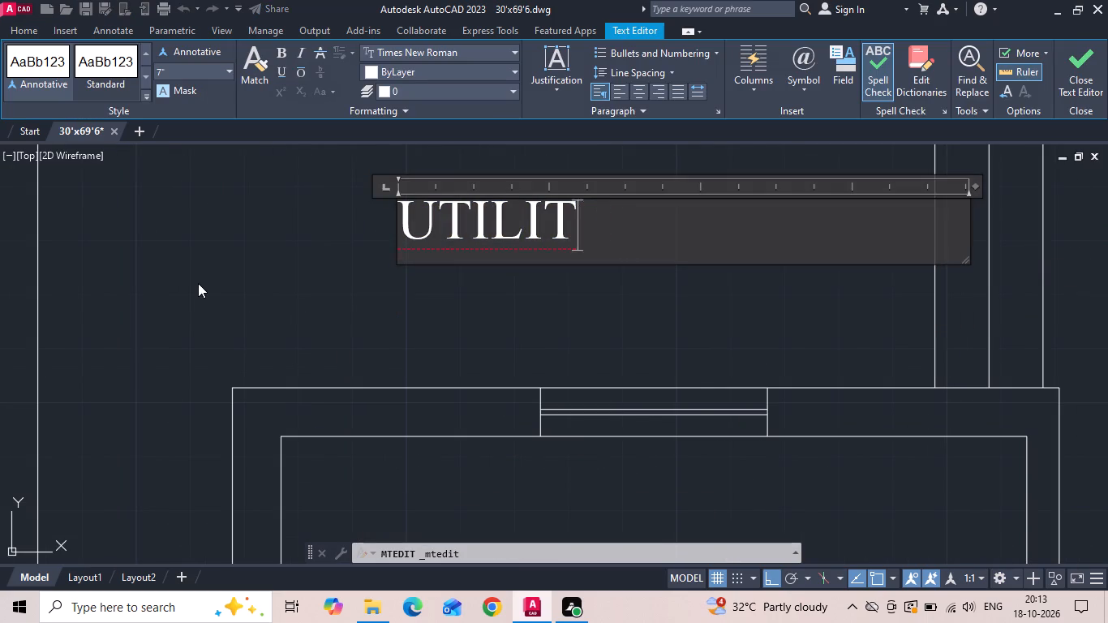
{"action": "key", "text": "BackSpace"}
{"action": "key", "text": "BackSpace"}
{"action": "key", "text": "BackSpace"}
{"action": "key", "text": "BackSpace"}
{"action": "key", "text": "BackSpace"}
{"action": "key", "text": "BackSpace"}
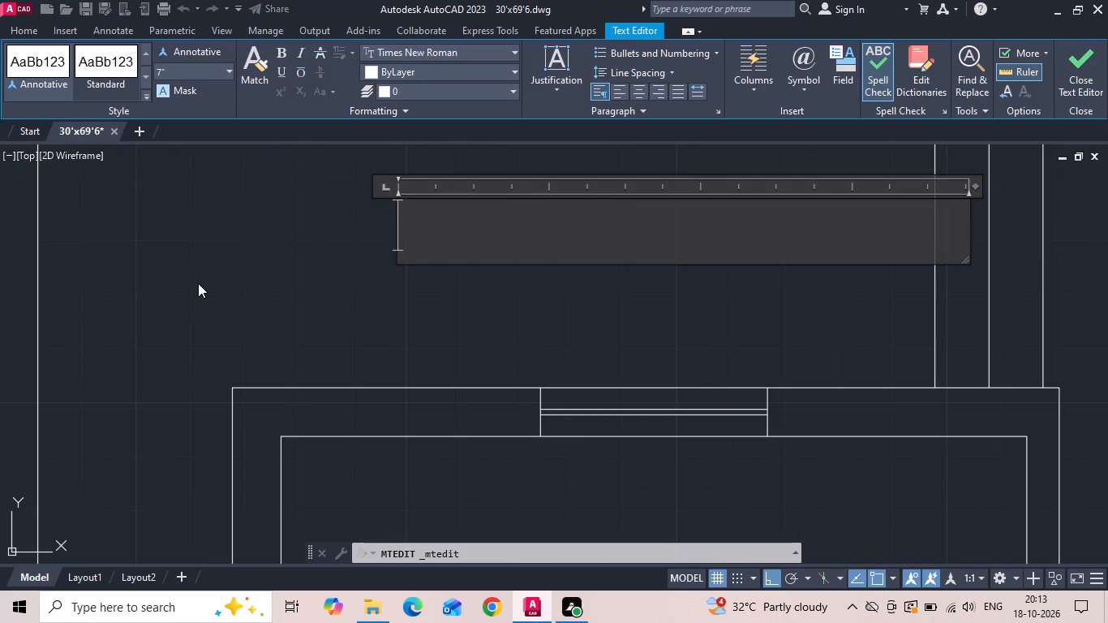
{"action": "type", "text": "4' SETBACK"}
{"action": "scroll", "coordinate": [208, 311], "scroll_direction": "down", "scroll_amount": 3}
{"action": "left_click", "coordinate": [338, 326]}
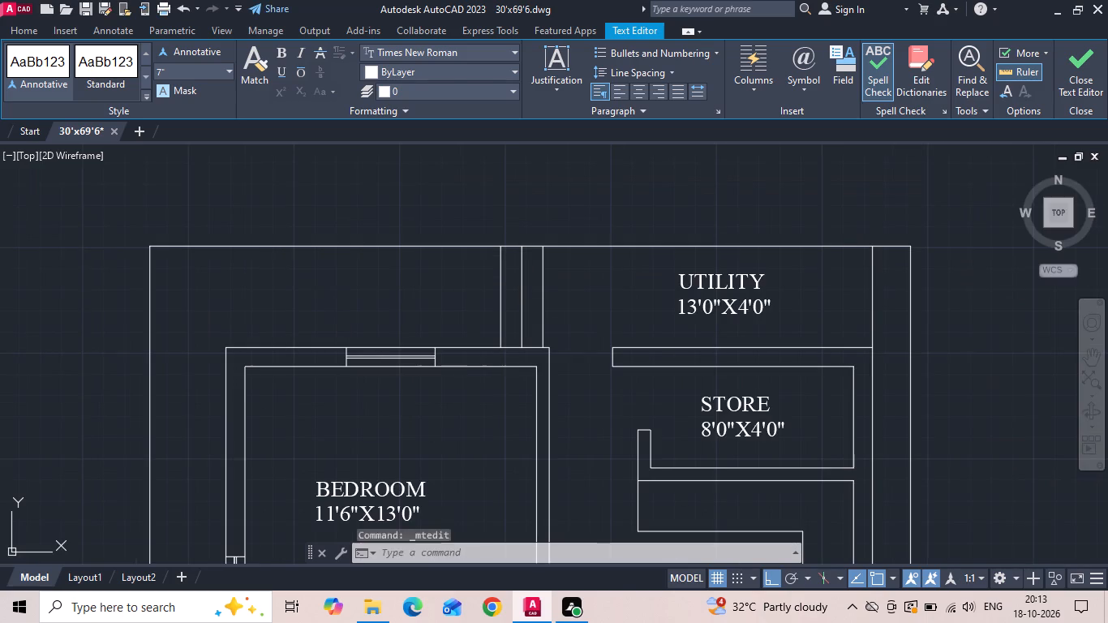
Move the 4' SETBACK label slightly down within the strip above the bedroom.
{"action": "left_click", "coordinate": [333, 298]}
{"action": "left_click", "coordinate": [319, 270]}
{"action": "right_click", "coordinate": [318, 269]}
{"action": "left_click", "coordinate": [328, 292]}
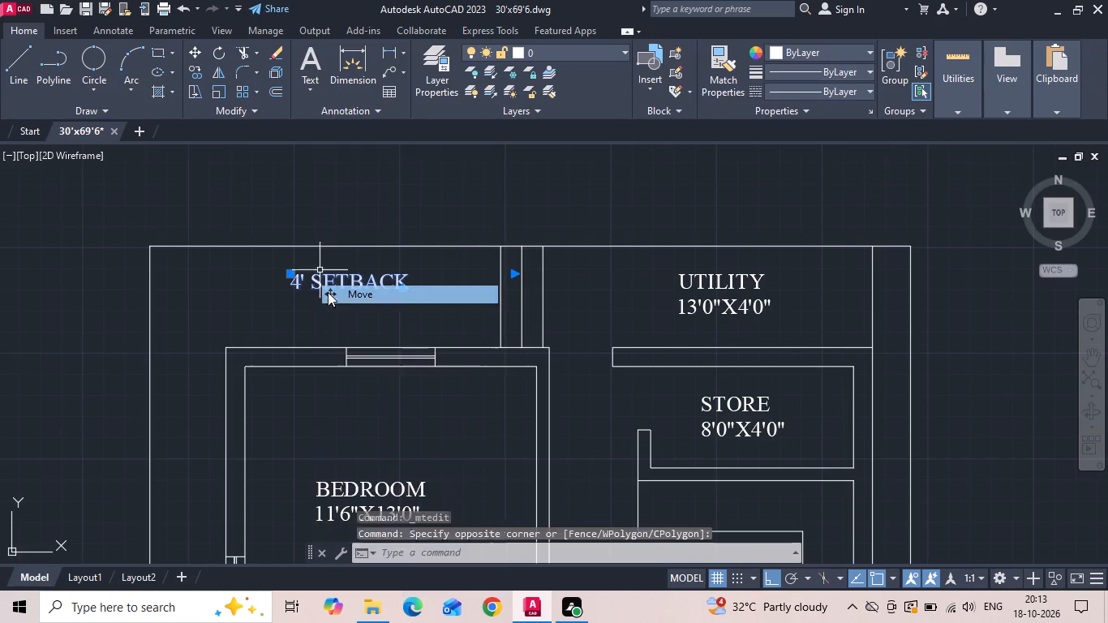
{"action": "scroll", "coordinate": [328, 294], "scroll_direction": "up", "scroll_amount": 1}
{"action": "left_click", "coordinate": [326, 304]}
{"action": "left_click", "coordinate": [324, 322]}
Copy the 4' SETBACK label straight down about 65'-7" into the front strip at the plot's bottom edge.
{"action": "scroll", "coordinate": [453, 296], "scroll_direction": "down", "scroll_amount": 3}
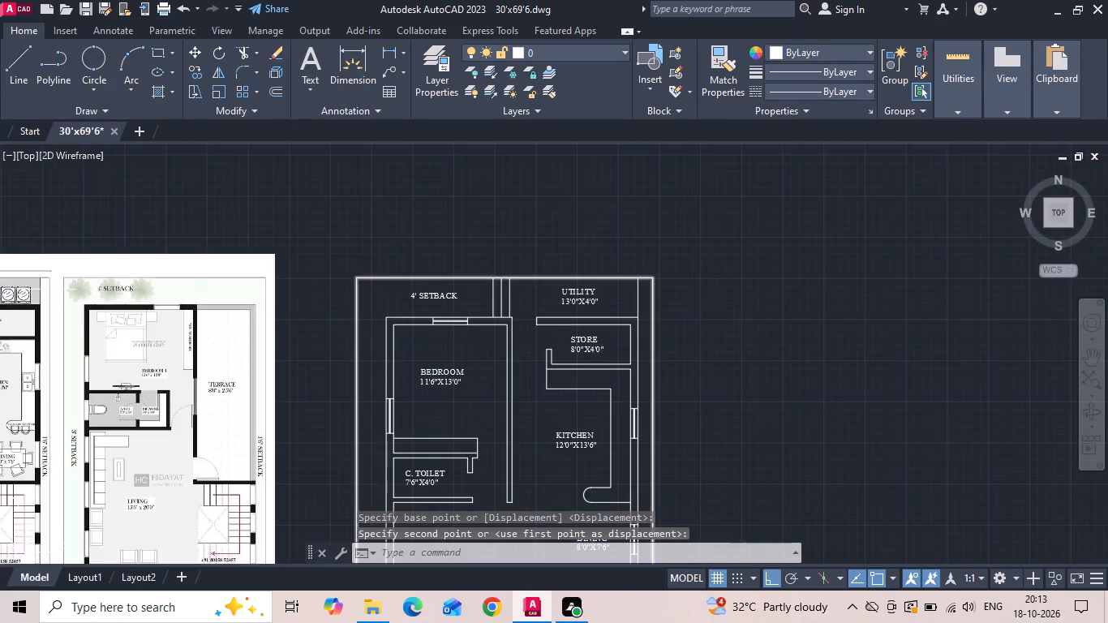
{"action": "middle_click_drag", "start_coordinate": [11, 287], "coordinate": [393, 286]}
{"action": "scroll", "coordinate": [336, 285], "scroll_direction": "up", "scroll_amount": 2}
{"action": "scroll", "coordinate": [239, 263], "scroll_direction": "down", "scroll_amount": 2}
{"action": "left_click", "coordinate": [761, 283]}
{"action": "right_click", "coordinate": [761, 283]}
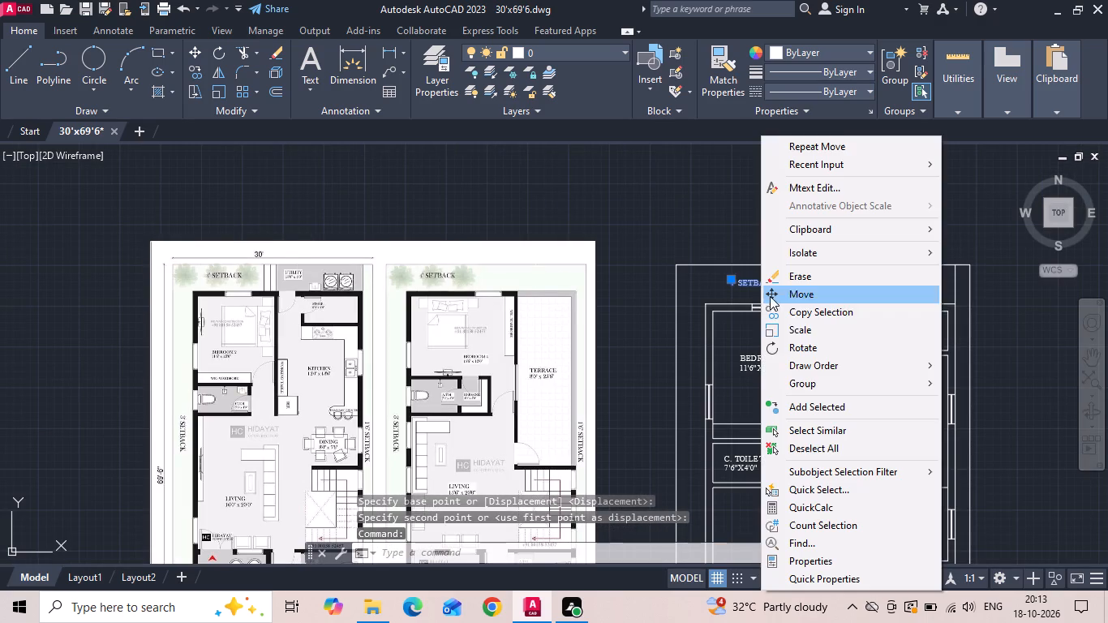
{"action": "left_click", "coordinate": [798, 319]}
{"action": "left_click_drag", "start_coordinate": [739, 289], "coordinate": [737, 299]}
{"action": "middle_click_drag", "start_coordinate": [745, 361], "coordinate": [694, 207]}
{"action": "scroll", "coordinate": [698, 222], "scroll_direction": "down", "scroll_amount": 2}
{"action": "scroll", "coordinate": [570, 312], "scroll_direction": "up", "scroll_amount": 4}
{"action": "scroll", "coordinate": [525, 320], "scroll_direction": "down", "scroll_amount": 3}
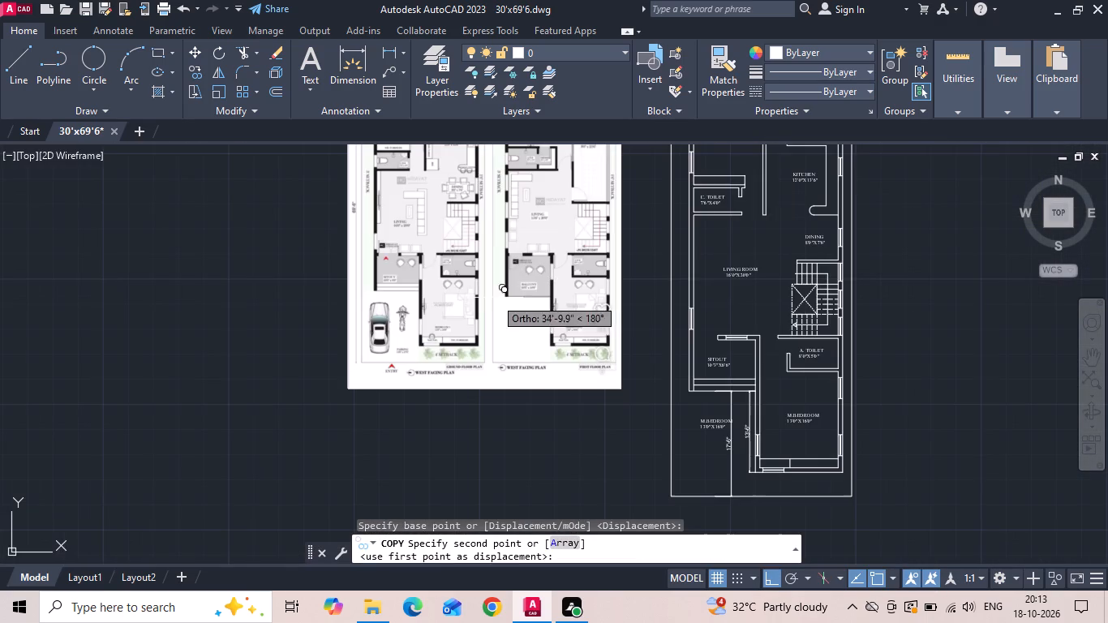
{"action": "scroll", "coordinate": [795, 477], "scroll_direction": "up", "scroll_amount": 2}
{"action": "middle_click_drag", "start_coordinate": [758, 497], "coordinate": [664, 367]}
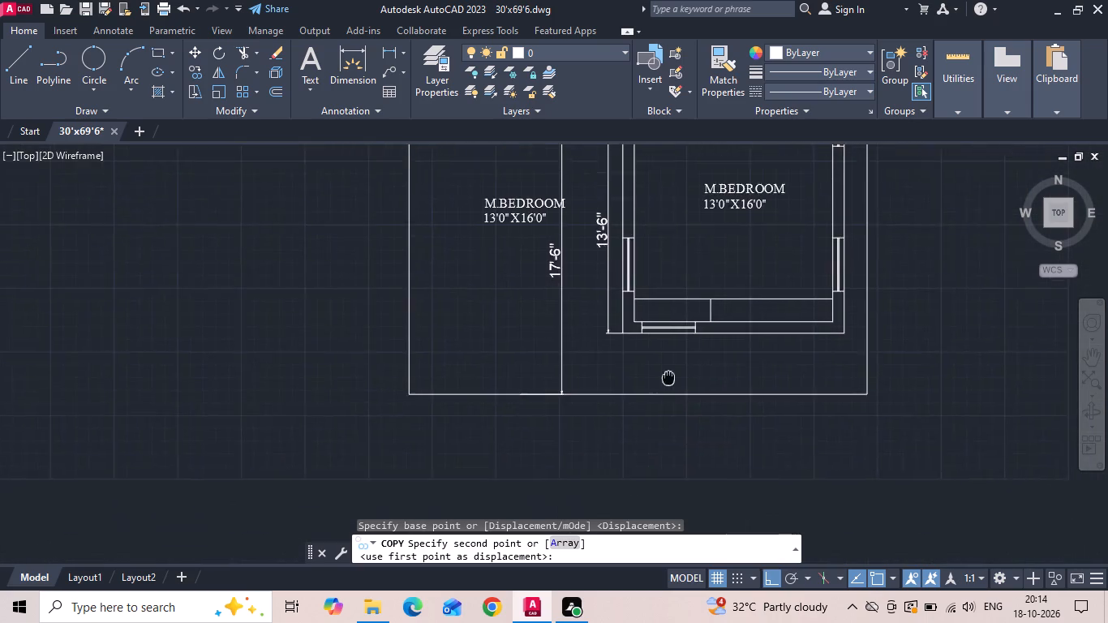
{"action": "scroll", "coordinate": [646, 355], "scroll_direction": "up", "scroll_amount": 1}
{"action": "left_click", "coordinate": [616, 358]}
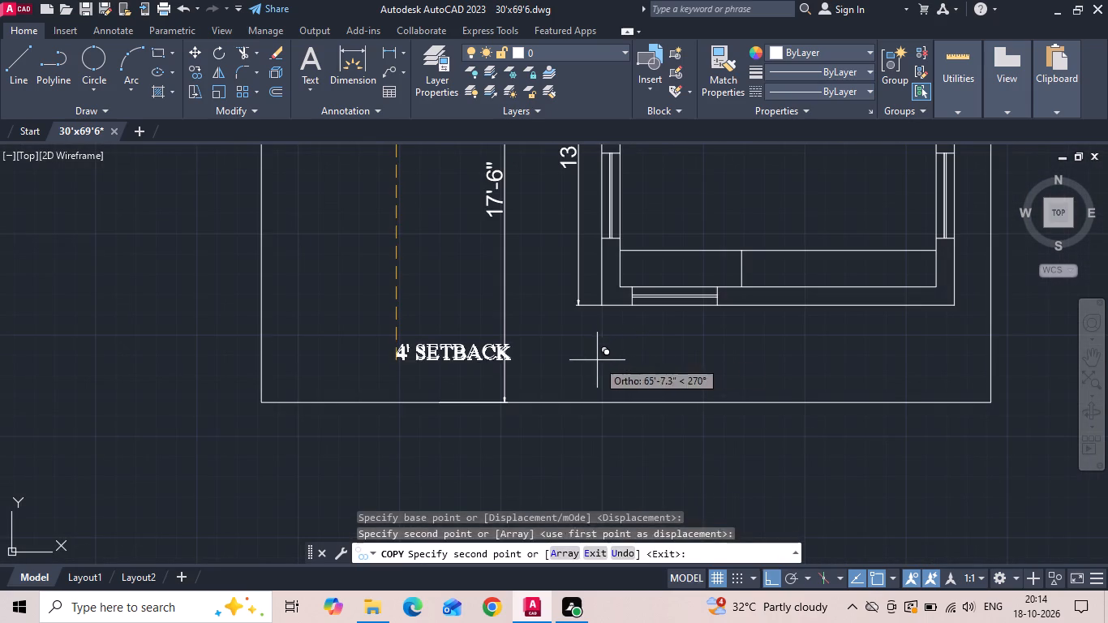
{"action": "key", "text": "Escape"}
Move the copied 4' SETBACK label horizontally into the strip below the master bedroom's front wall.
{"action": "left_click", "coordinate": [464, 359]}
{"action": "right_click", "coordinate": [457, 347]}
{"action": "left_click", "coordinate": [493, 301]}
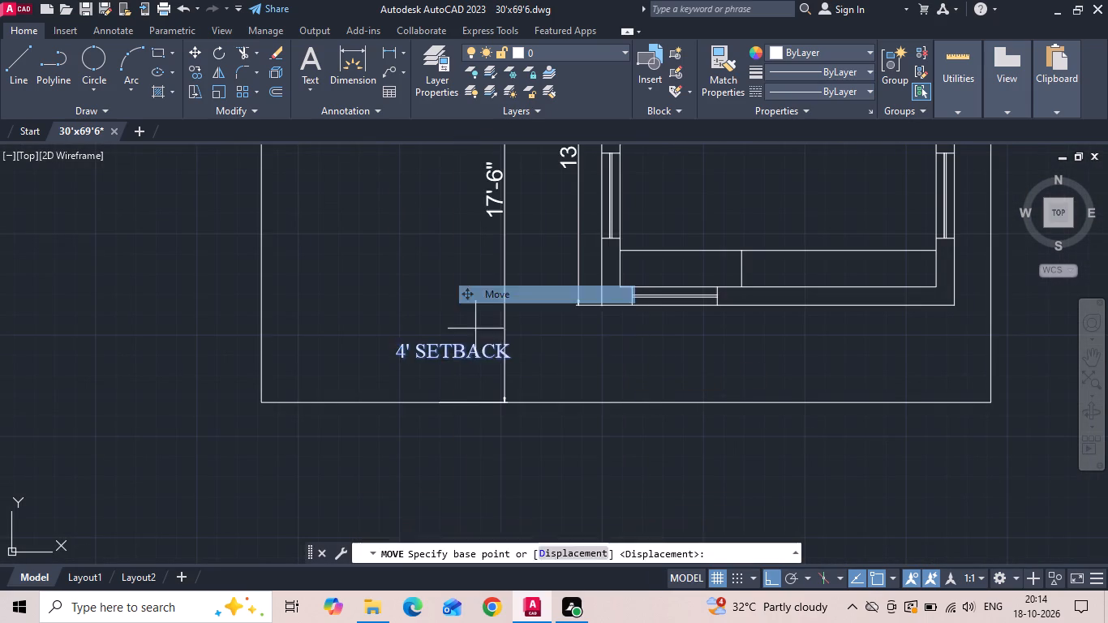
{"action": "left_click_drag", "start_coordinate": [469, 346], "coordinate": [580, 347]}
{"action": "left_click", "coordinate": [722, 359]}
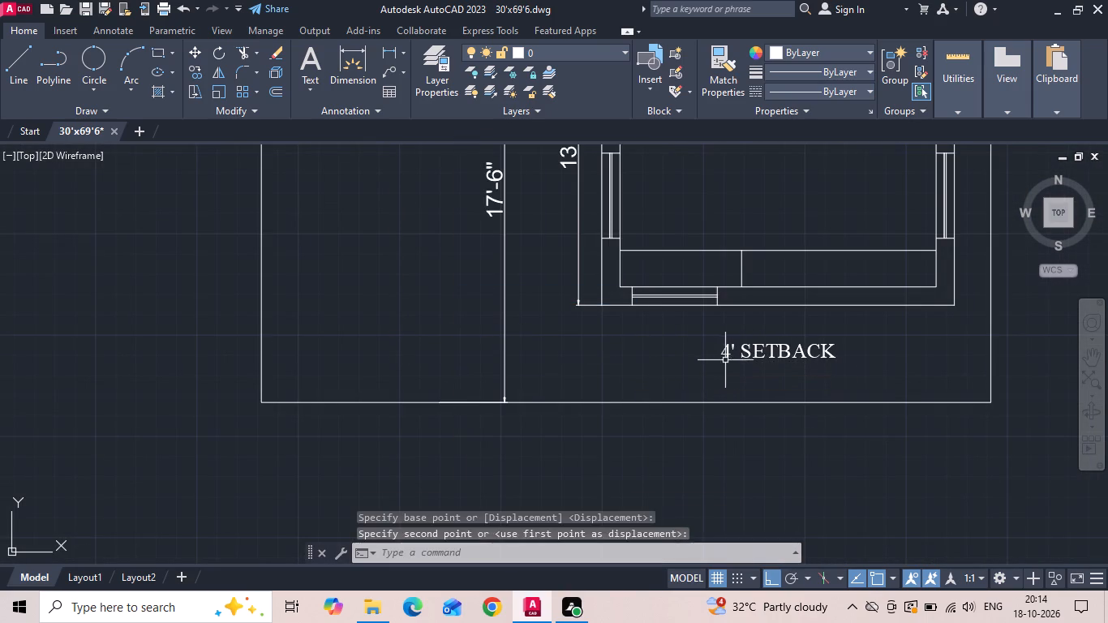
{"action": "key", "text": "Escape"}
Copy the 4' SETBACK label below the master bedroom horizontally about 15' into the empty space outside the plot.
{"action": "left_click", "coordinate": [748, 358]}
{"action": "right_click", "coordinate": [751, 357]}
{"action": "left_click", "coordinate": [779, 319]}
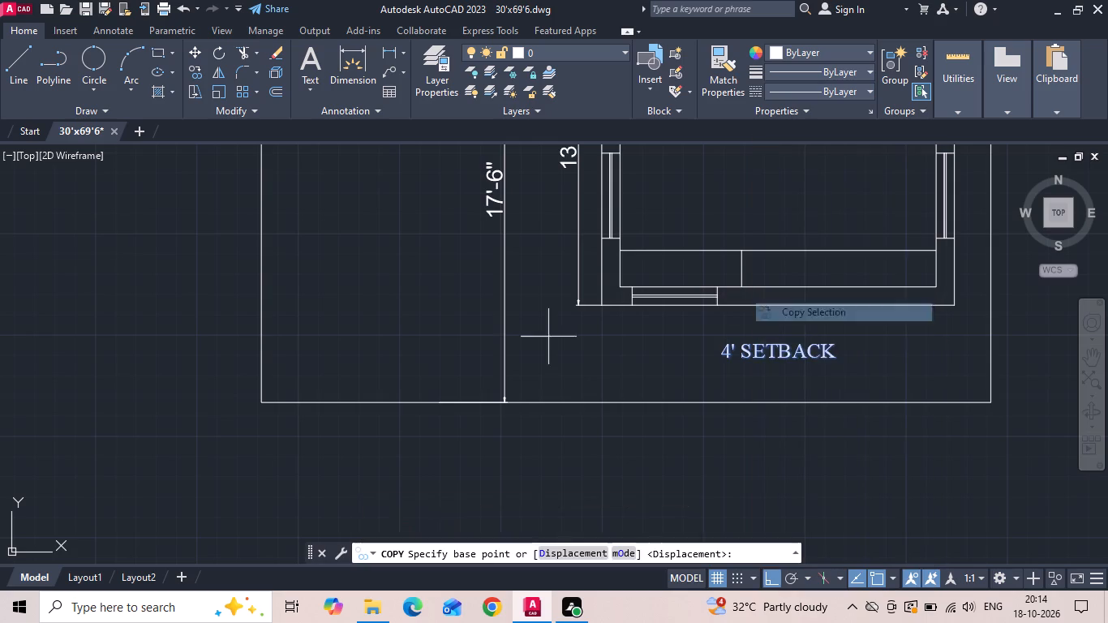
{"action": "scroll", "coordinate": [434, 368], "scroll_direction": "down", "scroll_amount": 3}
{"action": "left_click_drag", "start_coordinate": [534, 368], "coordinate": [547, 364]}
{"action": "scroll", "coordinate": [643, 338], "scroll_direction": "up", "scroll_amount": 3}
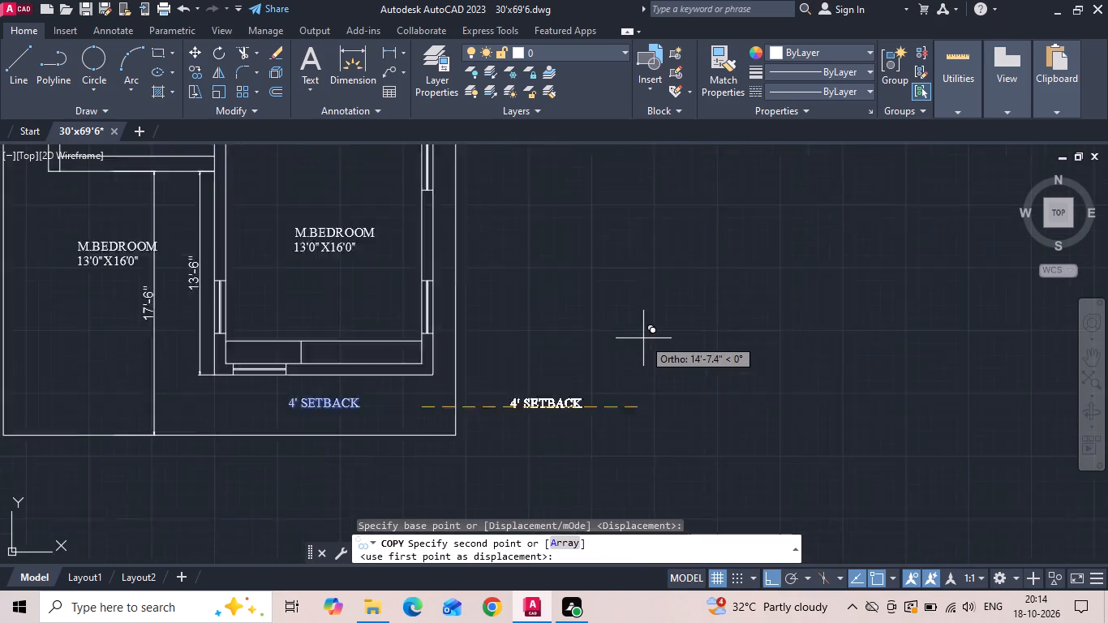
{"action": "left_click", "coordinate": [657, 337]}
{"action": "key", "text": "Escape"}
Edit the copied label outside the plot to read 1'6" SETBACK.
{"action": "scroll", "coordinate": [453, 445], "scroll_direction": "up", "scroll_amount": 2}
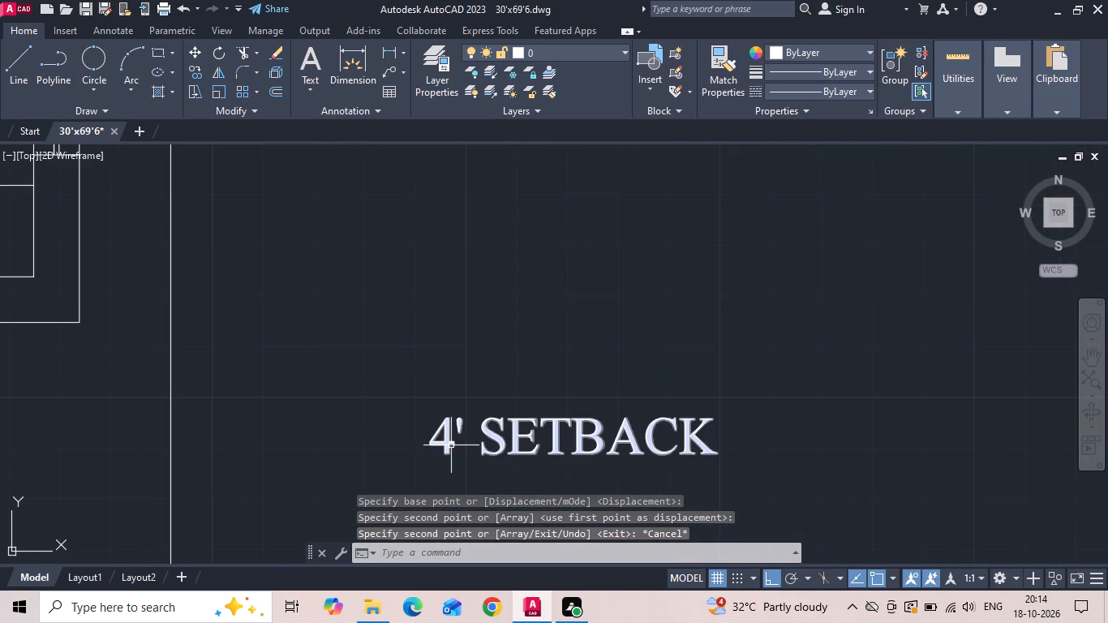
{"action": "double_click", "coordinate": [451, 445]}
{"action": "key", "text": "BackSpace"}
{"action": "key", "text": "1"}
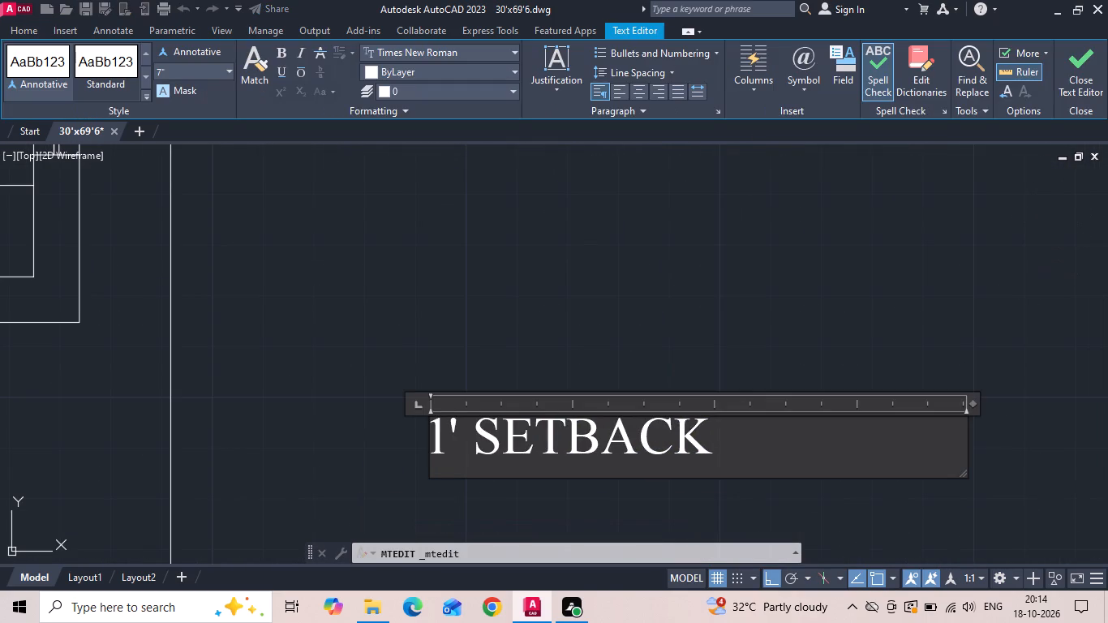
{"action": "left_click", "coordinate": [455, 440]}
{"action": "key", "text": "6"}
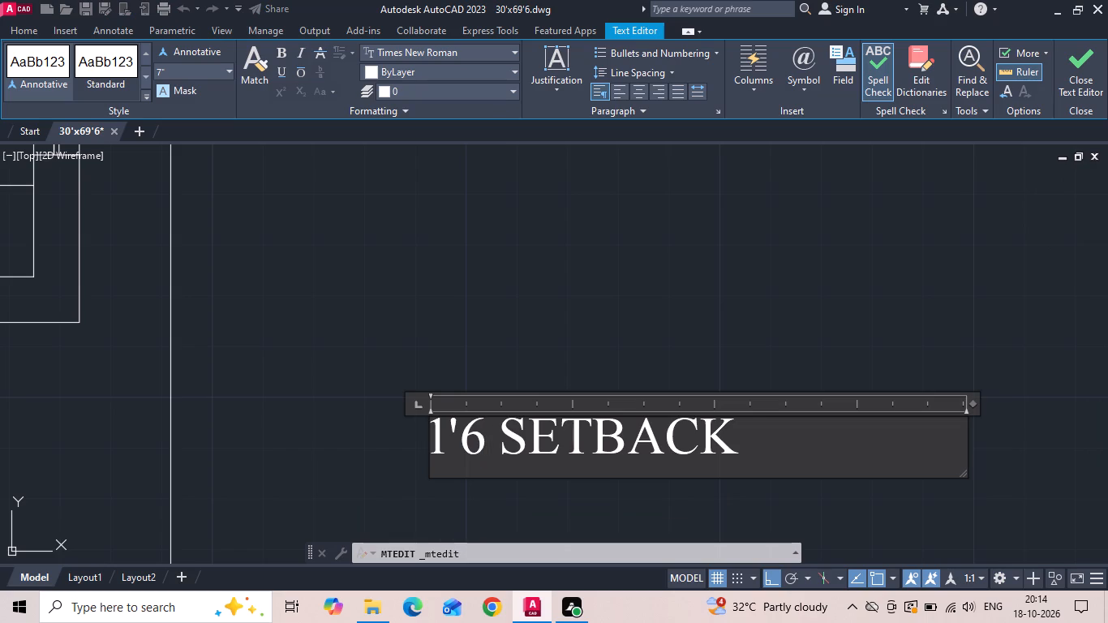
{"action": "key", "text": "shift+quotedbl"}
{"action": "scroll", "coordinate": [670, 346], "scroll_direction": "down", "scroll_amount": 2}
{"action": "left_click", "coordinate": [668, 346]}
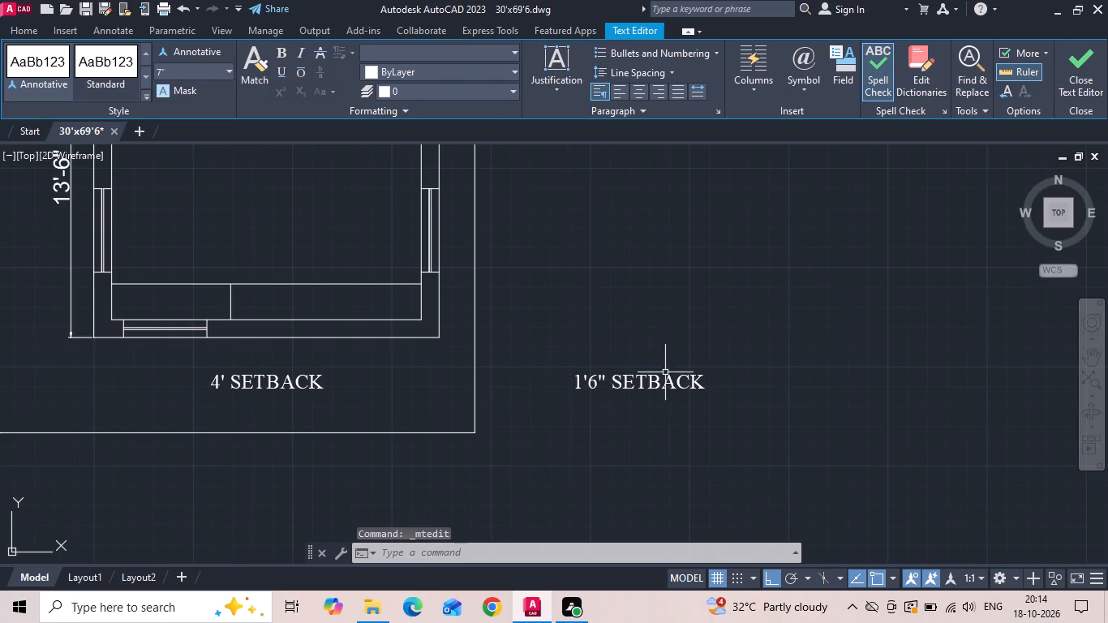
Rotate the 1'6" SETBACK label 90° so that it reads vertically upward.
{"action": "left_click", "coordinate": [640, 386]}
{"action": "right_click", "coordinate": [638, 385]}
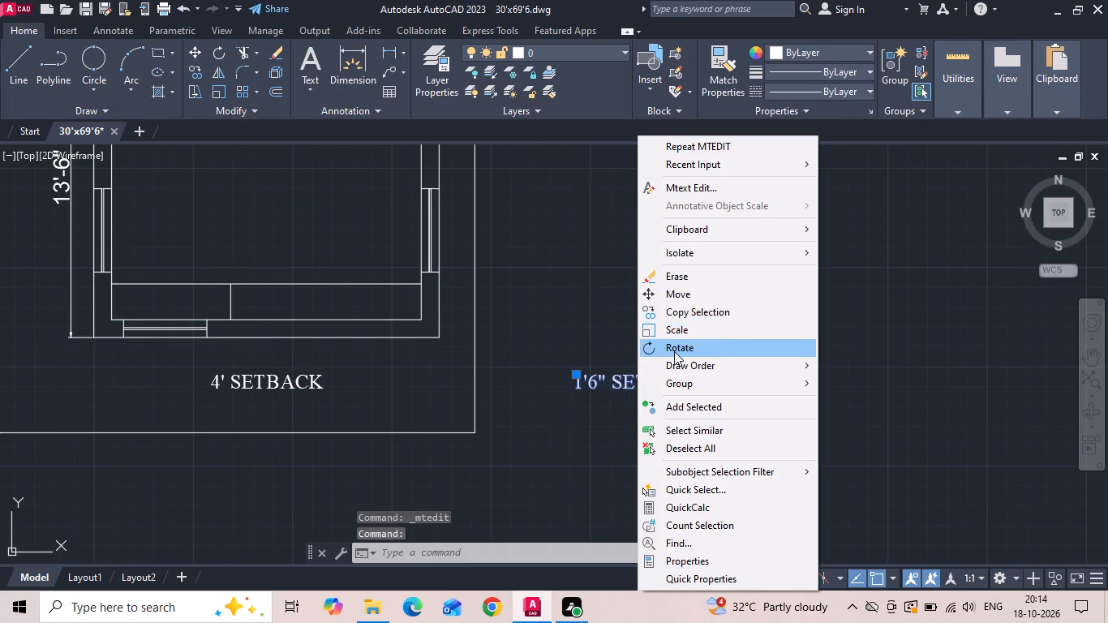
{"action": "left_click", "coordinate": [674, 351]}
{"action": "left_click", "coordinate": [672, 329]}
{"action": "left_click", "coordinate": [668, 298]}
Move the vertical 1'6" SETBACK label into the narrow side strip beside the staircase's outer wall.
{"action": "left_click_drag", "start_coordinate": [698, 451], "coordinate": [708, 440]}
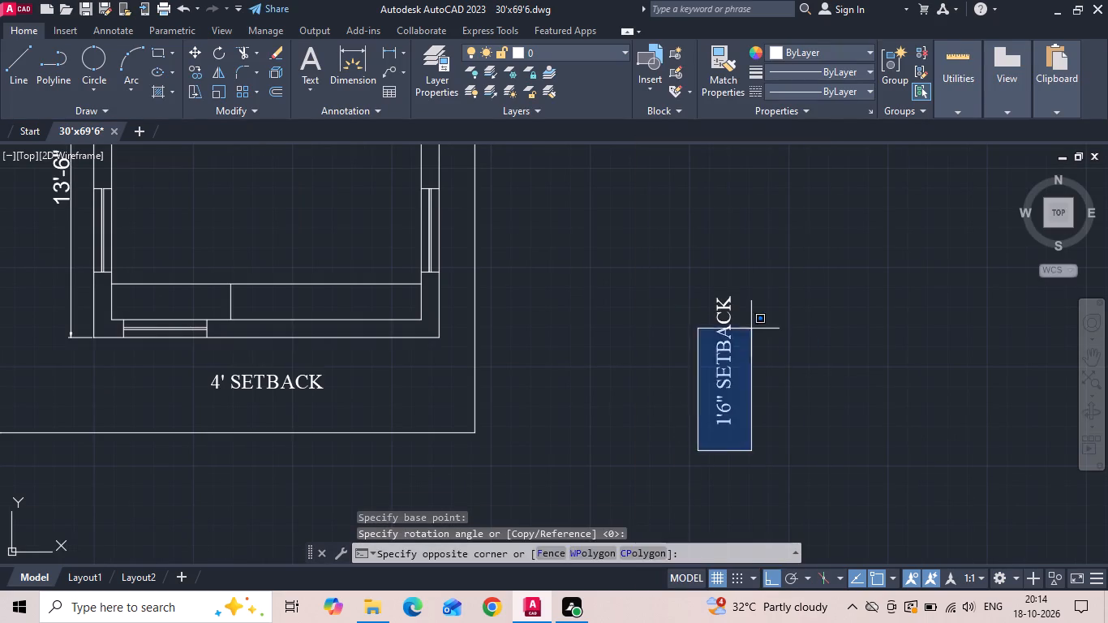
{"action": "left_click", "coordinate": [751, 329]}
{"action": "right_click", "coordinate": [751, 326]}
{"action": "left_click", "coordinate": [708, 363]}
{"action": "right_click", "coordinate": [708, 363]}
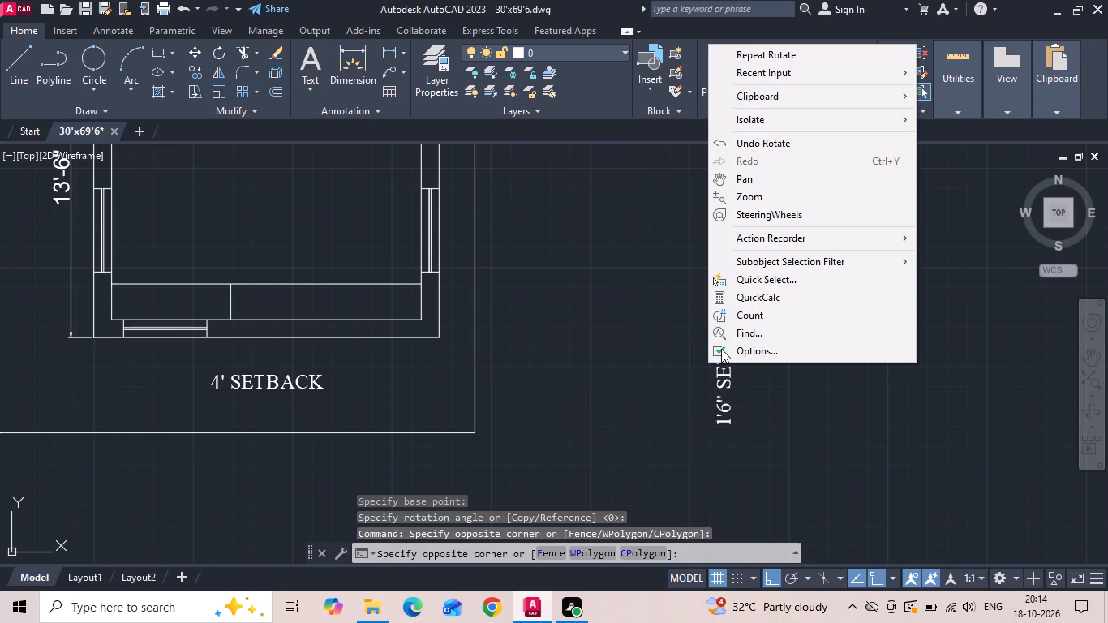
{"action": "key", "text": "Escape"}
{"action": "left_click", "coordinate": [726, 367]}
{"action": "left_click", "coordinate": [736, 353]}
{"action": "left_click", "coordinate": [689, 367]}
{"action": "right_click", "coordinate": [679, 371]}
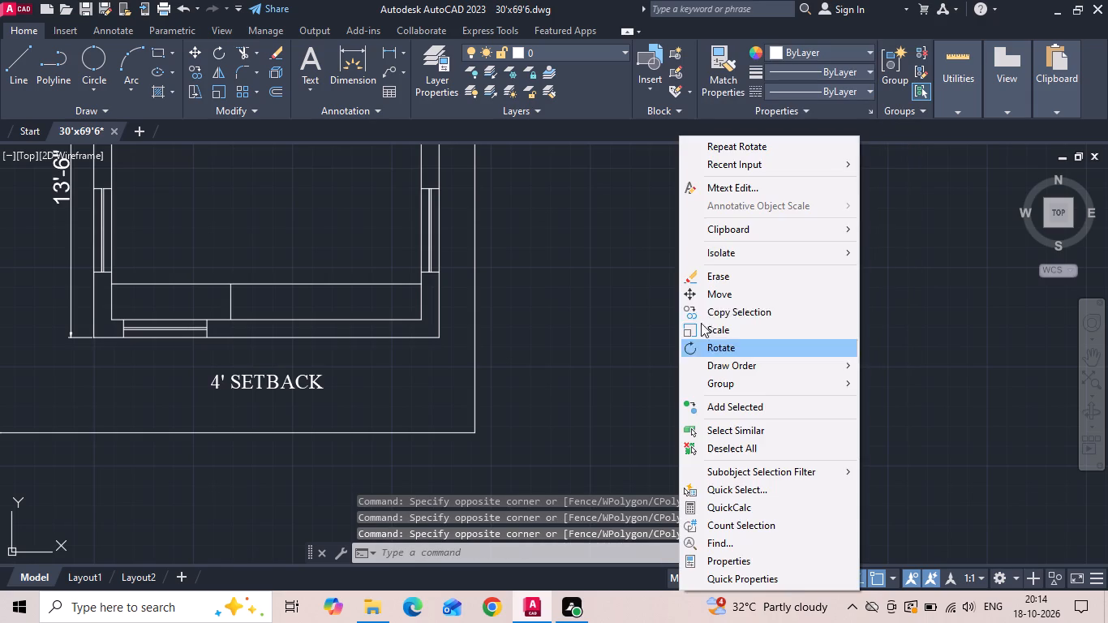
{"action": "left_click", "coordinate": [714, 294]}
{"action": "left_click", "coordinate": [732, 343]}
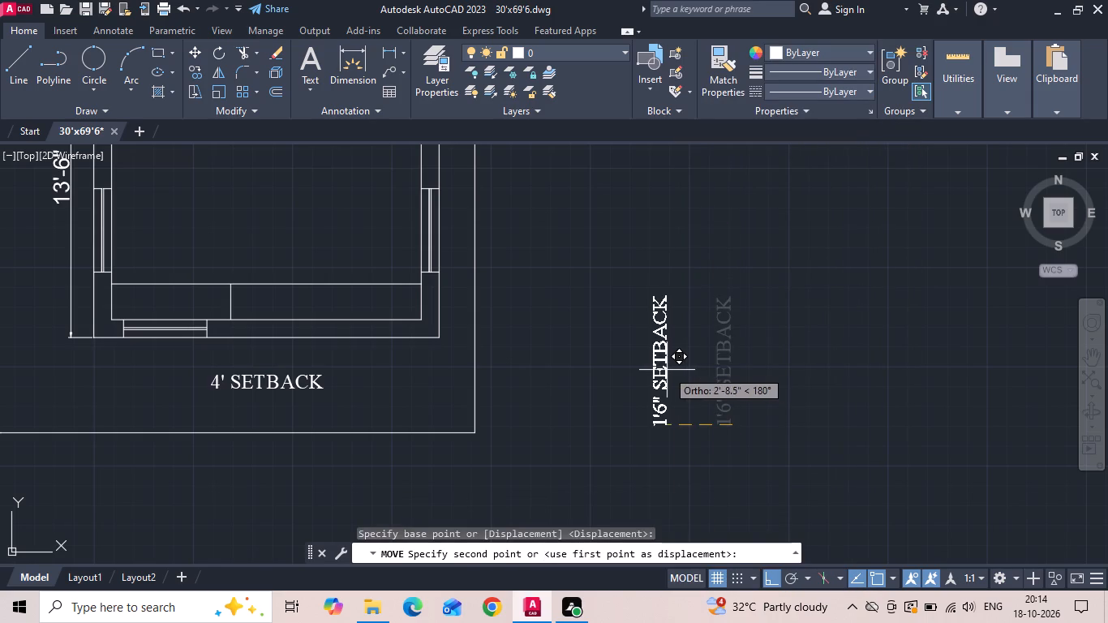
{"action": "key", "text": "F8"}
{"action": "scroll", "coordinate": [635, 420], "scroll_direction": "down", "scroll_amount": 3}
{"action": "scroll", "coordinate": [586, 263], "scroll_direction": "up", "scroll_amount": 2}
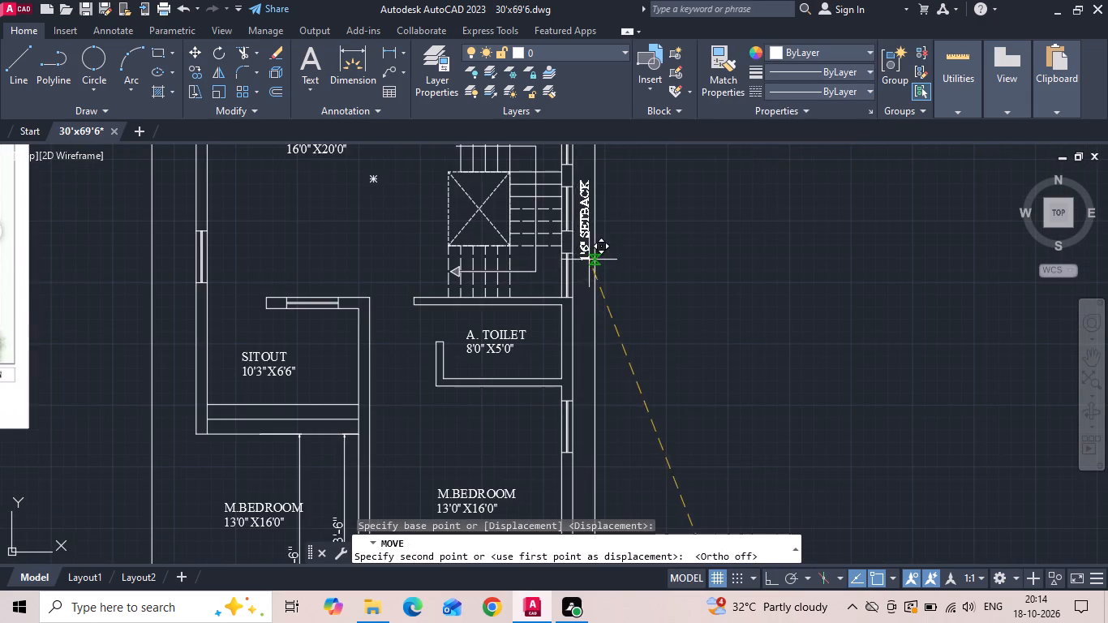
{"action": "scroll", "coordinate": [589, 256], "scroll_direction": "up", "scroll_amount": 3}
{"action": "left_click", "coordinate": [589, 256]}
{"action": "scroll", "coordinate": [643, 278], "scroll_direction": "down", "scroll_amount": 1}
{"action": "key", "text": "Escape"}
Copy the vertical 1'6" SETBACK label horizontally into the opposite side strip, beside the living room's outer wall.
{"action": "left_click", "coordinate": [614, 241]}
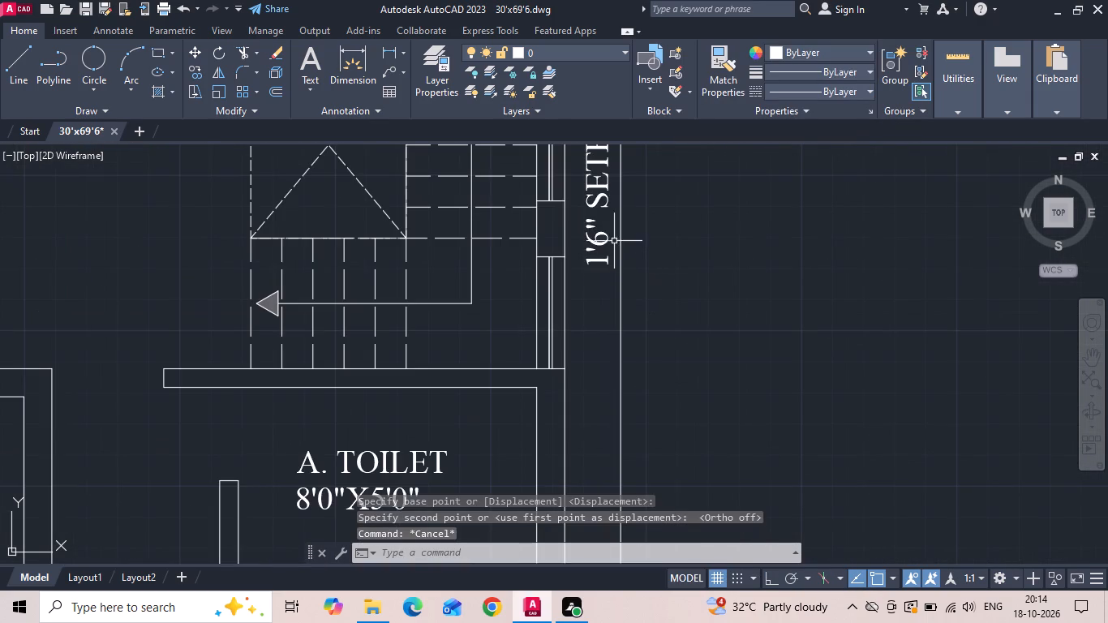
{"action": "left_click", "coordinate": [595, 254]}
{"action": "right_click", "coordinate": [595, 254]}
{"action": "left_click", "coordinate": [622, 306]}
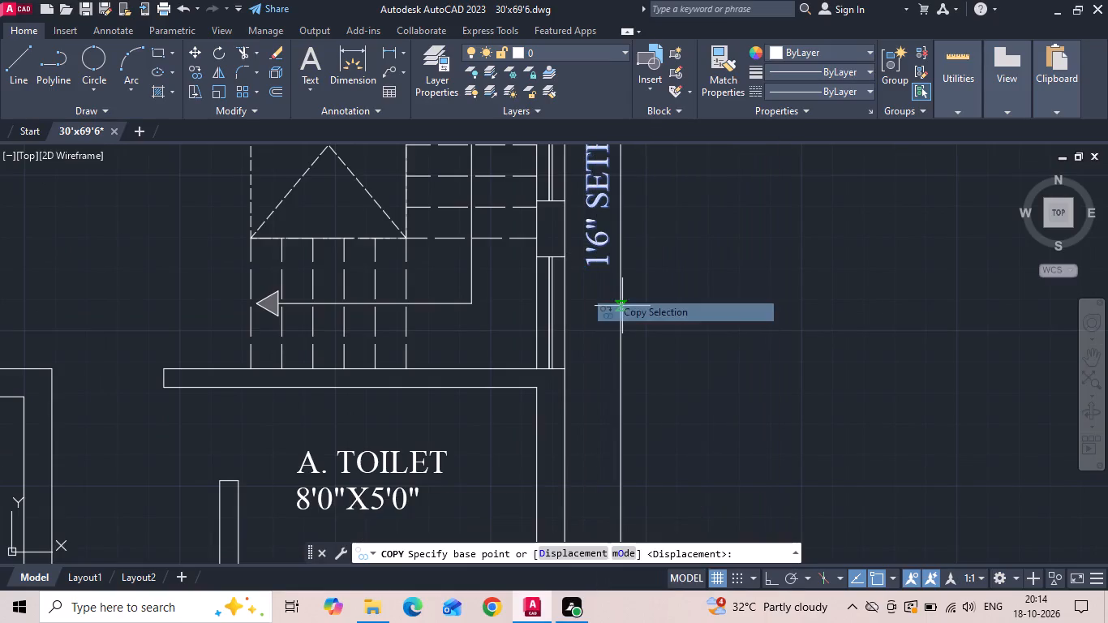
{"action": "key", "text": "F8"}
{"action": "scroll", "coordinate": [625, 316], "scroll_direction": "down", "scroll_amount": 2}
{"action": "left_click_drag", "start_coordinate": [615, 304], "coordinate": [571, 307]}
{"action": "middle_click_drag", "start_coordinate": [381, 302], "coordinate": [595, 300]}
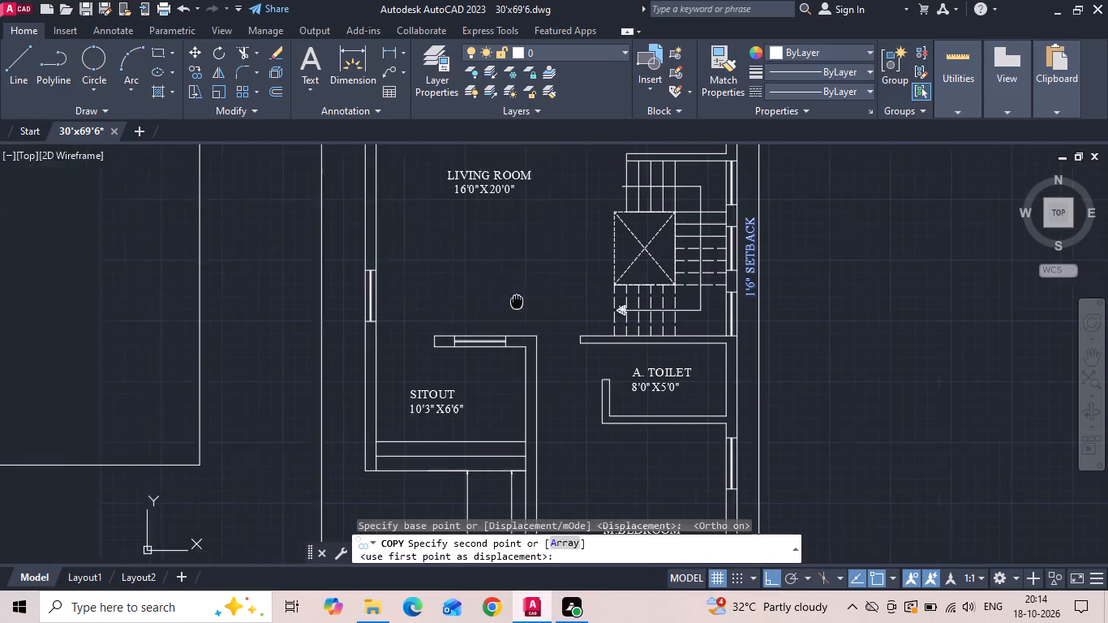
{"action": "middle_click_drag", "start_coordinate": [595, 300], "coordinate": [629, 300]}
{"action": "scroll", "coordinate": [459, 299], "scroll_direction": "up", "scroll_amount": 2}
{"action": "left_click", "coordinate": [457, 273]}
{"action": "key", "text": "Escape"}
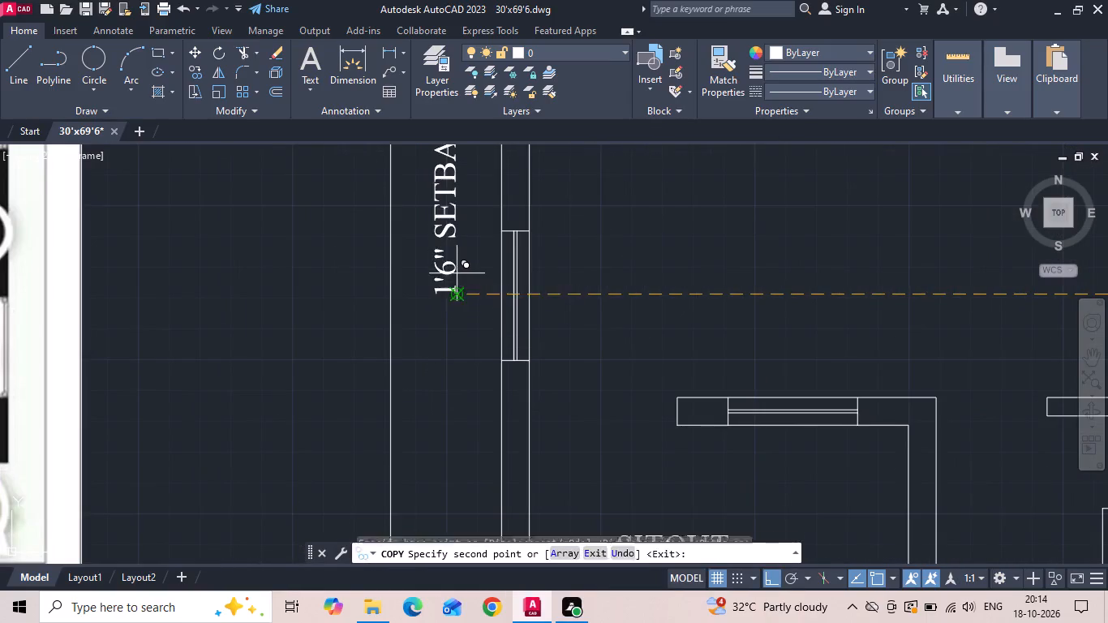
Edit the copied vertical label beside the living room to read 3' SETBACK.
{"action": "double_click", "coordinate": [457, 289]}
{"action": "left_click", "coordinate": [469, 312]}
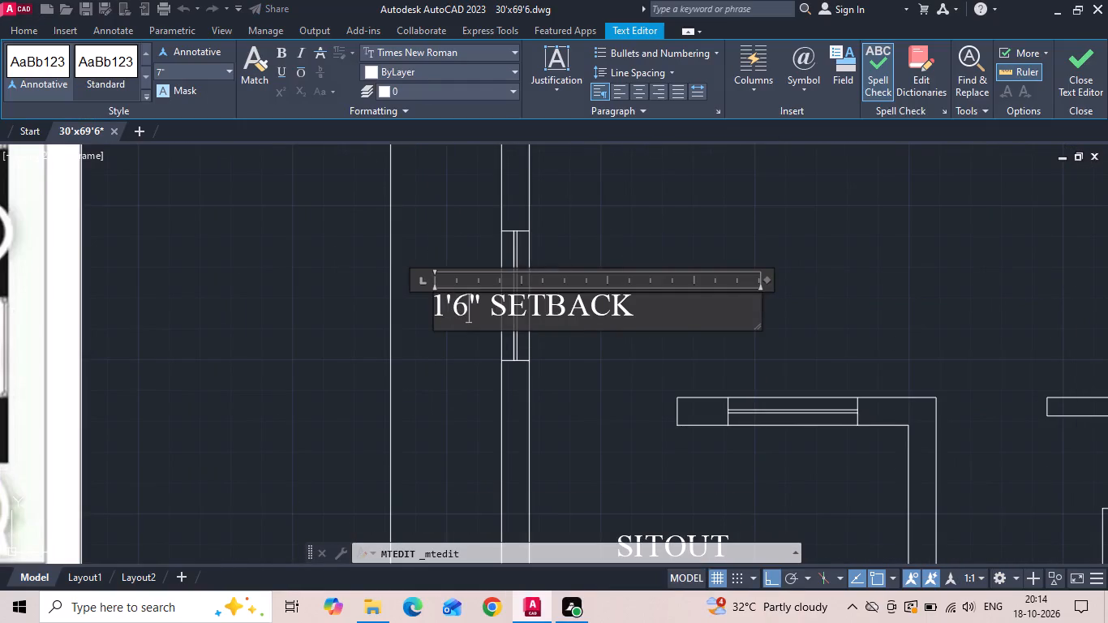
{"action": "key", "text": "BackSpace"}
{"action": "key", "text": "0"}
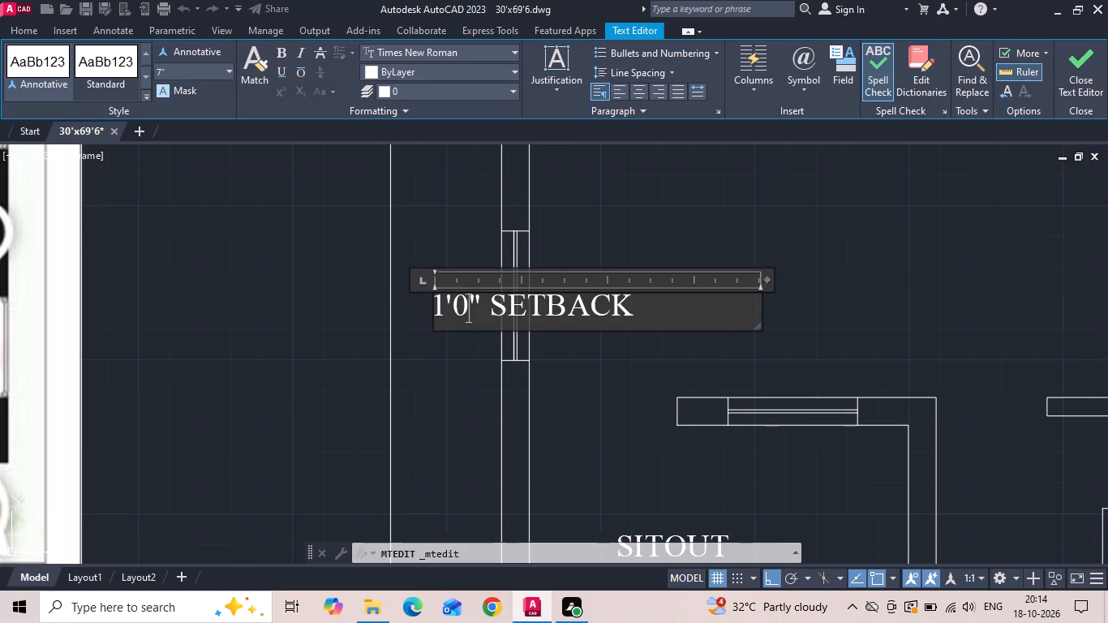
{"action": "left_click", "coordinate": [474, 294]}
{"action": "left_click", "coordinate": [482, 310]}
{"action": "key", "text": "BackSpace"}
{"action": "key", "text": "BackSpace"}
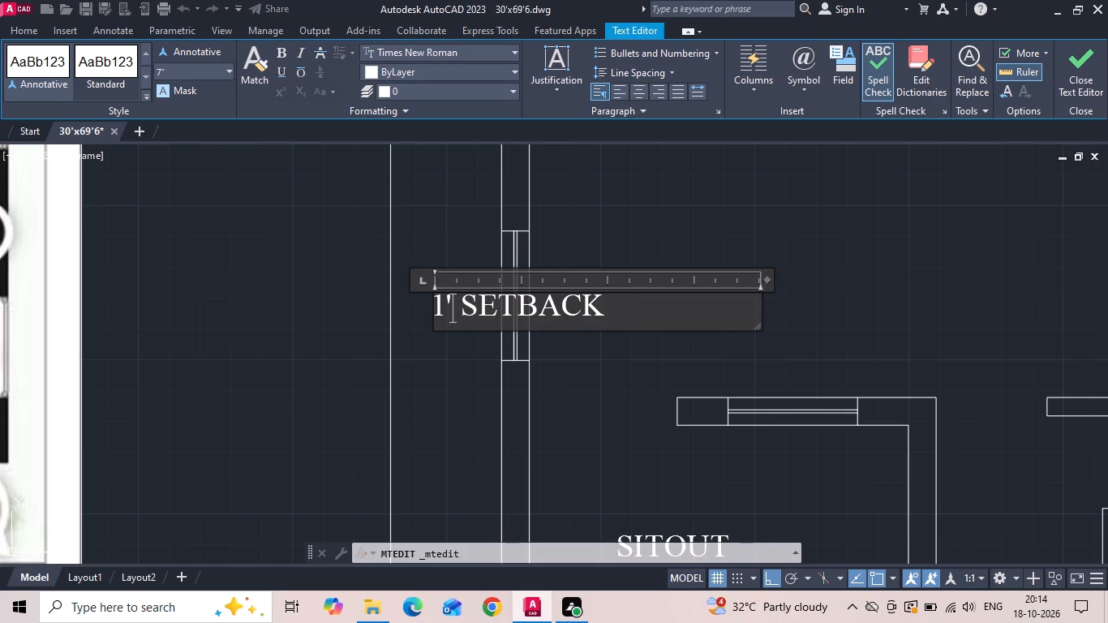
{"action": "left_click", "coordinate": [444, 303]}
{"action": "key", "text": "BackSpace"}
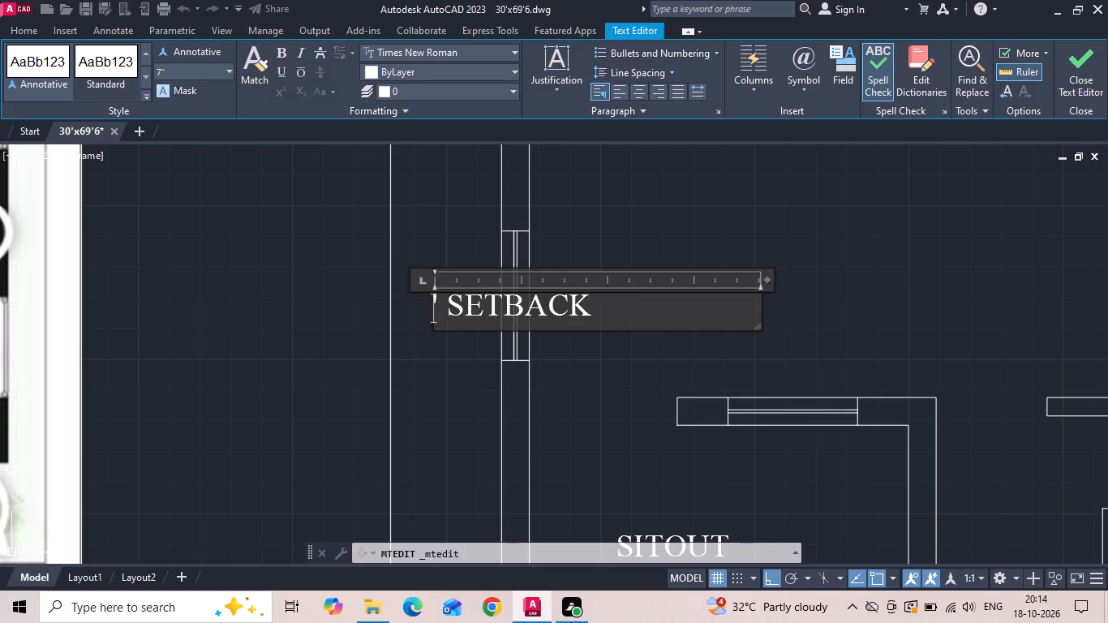
{"action": "key", "text": "3"}
{"action": "left_click", "coordinate": [445, 367]}
Move the whole ground floor plan horizontally to the opposite side of the reference image.
{"action": "scroll", "coordinate": [443, 369], "scroll_direction": "down", "scroll_amount": 3}
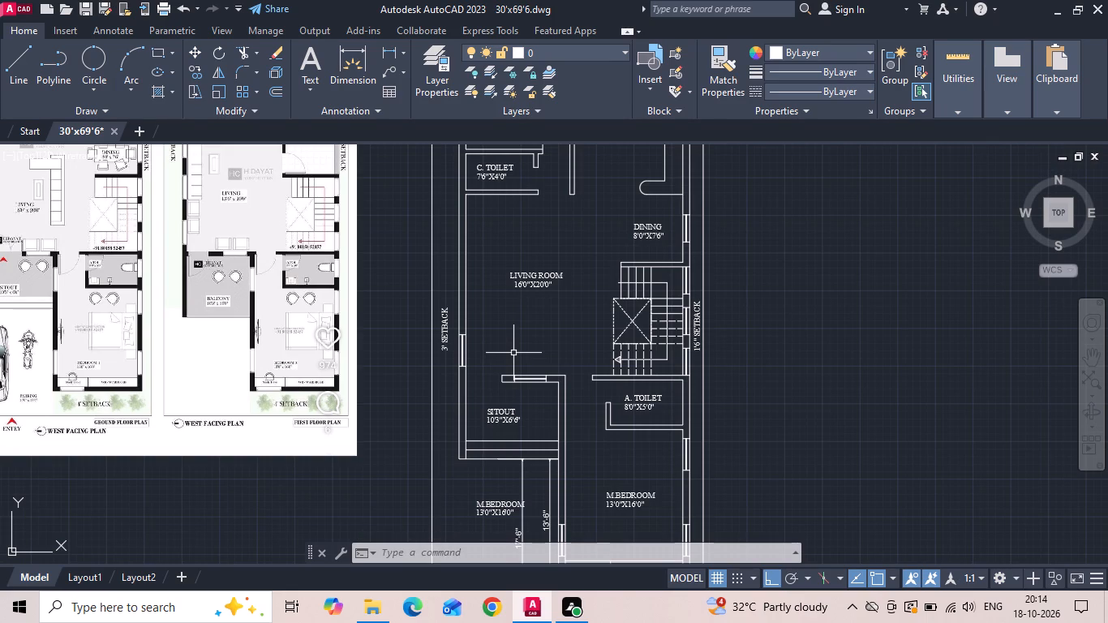
{"action": "scroll", "coordinate": [479, 359], "scroll_direction": "down", "scroll_amount": 2}
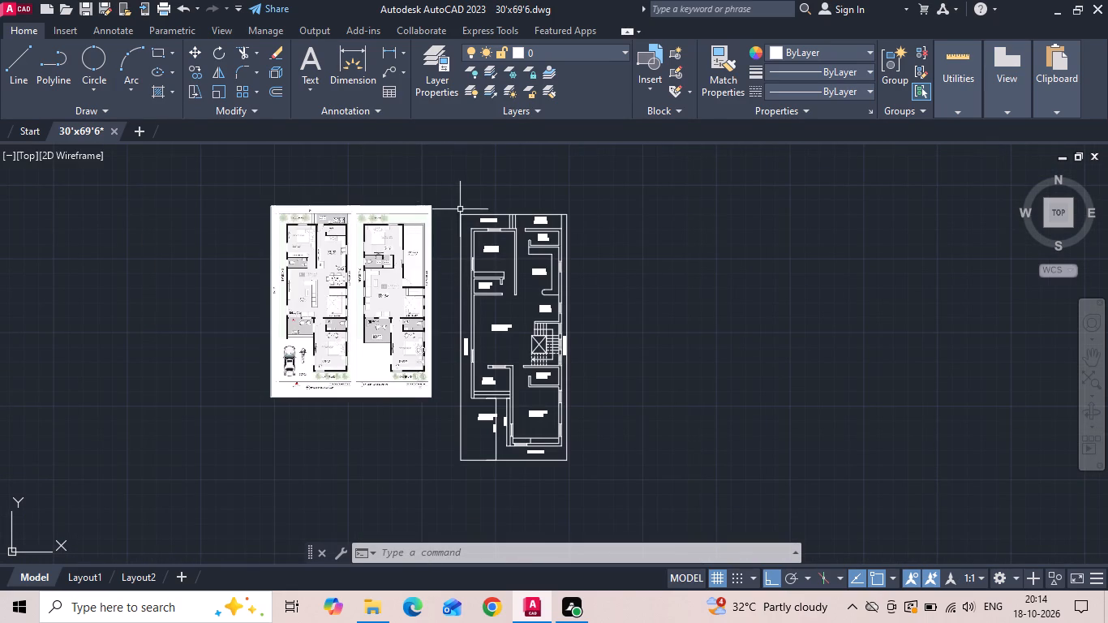
{"action": "left_click_drag", "start_coordinate": [453, 204], "coordinate": [465, 237]}
{"action": "left_click", "coordinate": [649, 487]}
{"action": "right_click", "coordinate": [644, 479]}
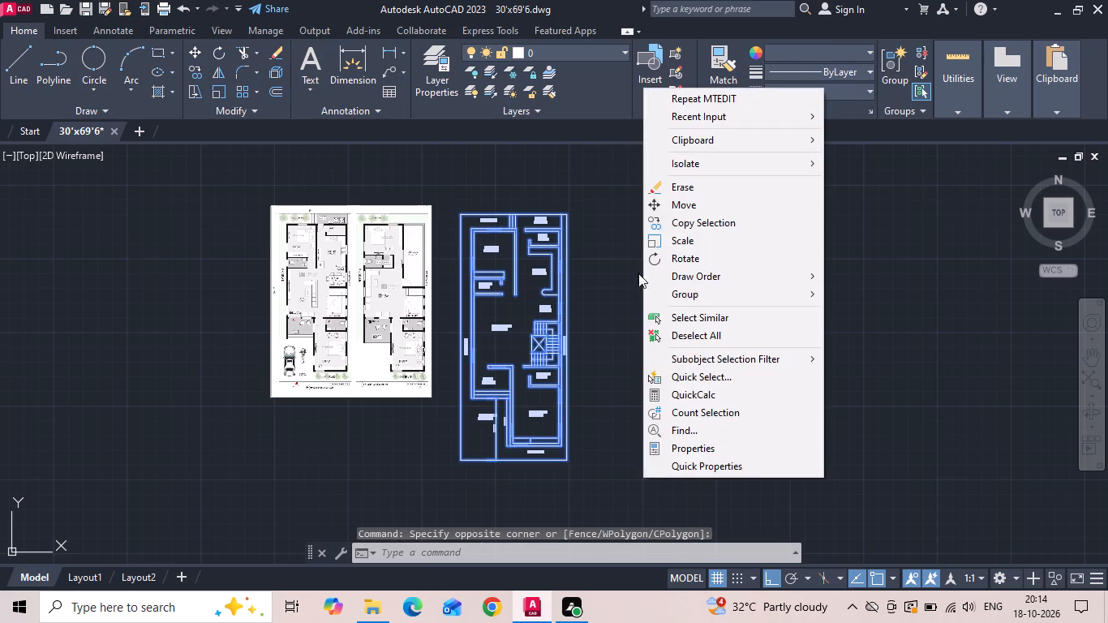
{"action": "left_click", "coordinate": [668, 208]}
{"action": "left_click_drag", "start_coordinate": [580, 312], "coordinate": [560, 319]}
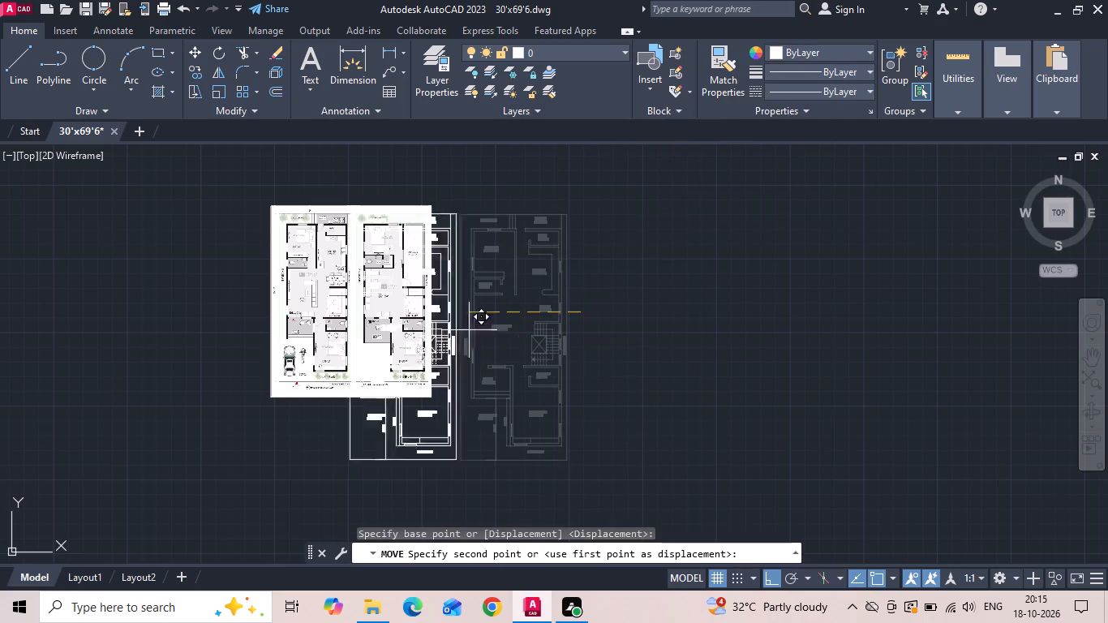
{"action": "left_click", "coordinate": [259, 329]}
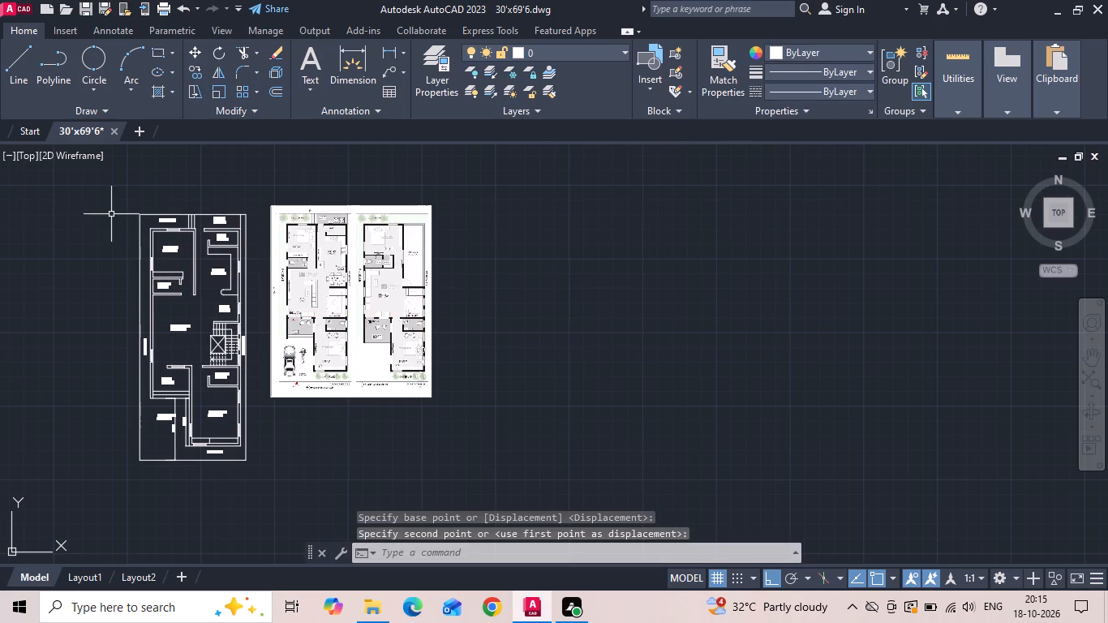
Copy the whole ground floor plan horizontally across the reference image, beside the first floor reference.
{"action": "left_click_drag", "start_coordinate": [114, 191], "coordinate": [126, 247]}
{"action": "left_click", "coordinate": [256, 494]}
{"action": "right_click", "coordinate": [256, 494]}
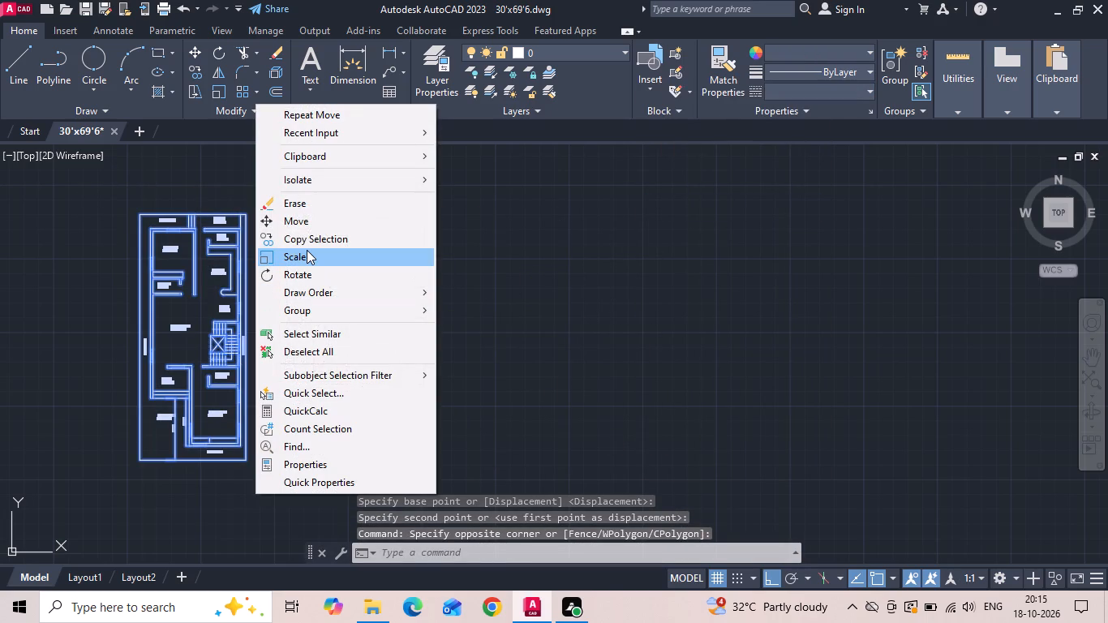
{"action": "left_click", "coordinate": [309, 242]}
{"action": "left_click_drag", "start_coordinate": [184, 338], "coordinate": [208, 343]}
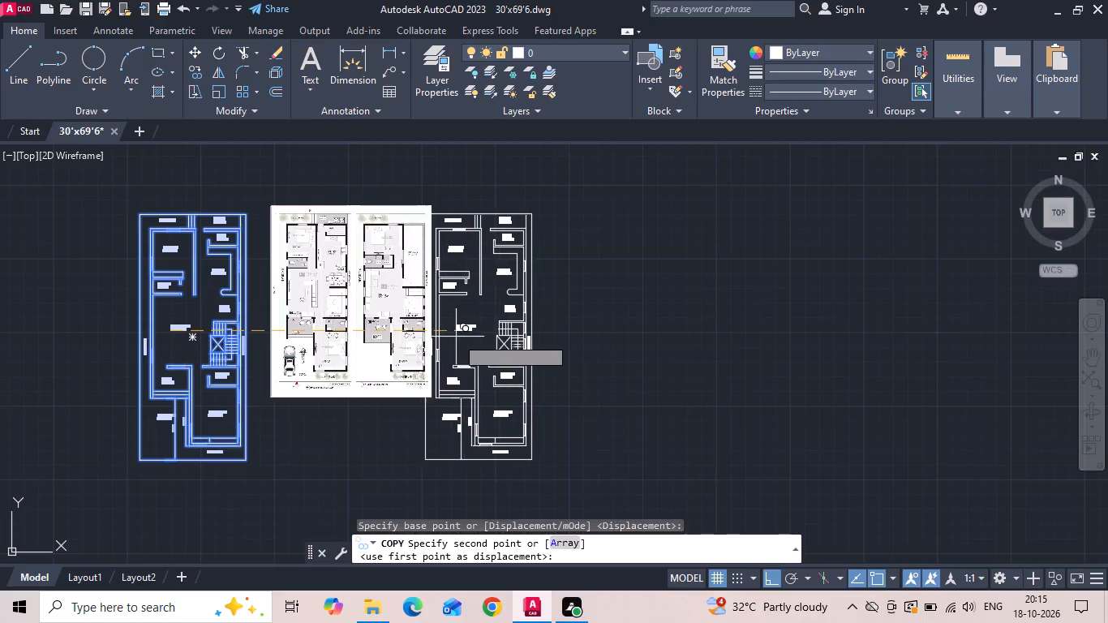
{"action": "left_click", "coordinate": [484, 341]}
{"action": "key", "text": "Escape"}
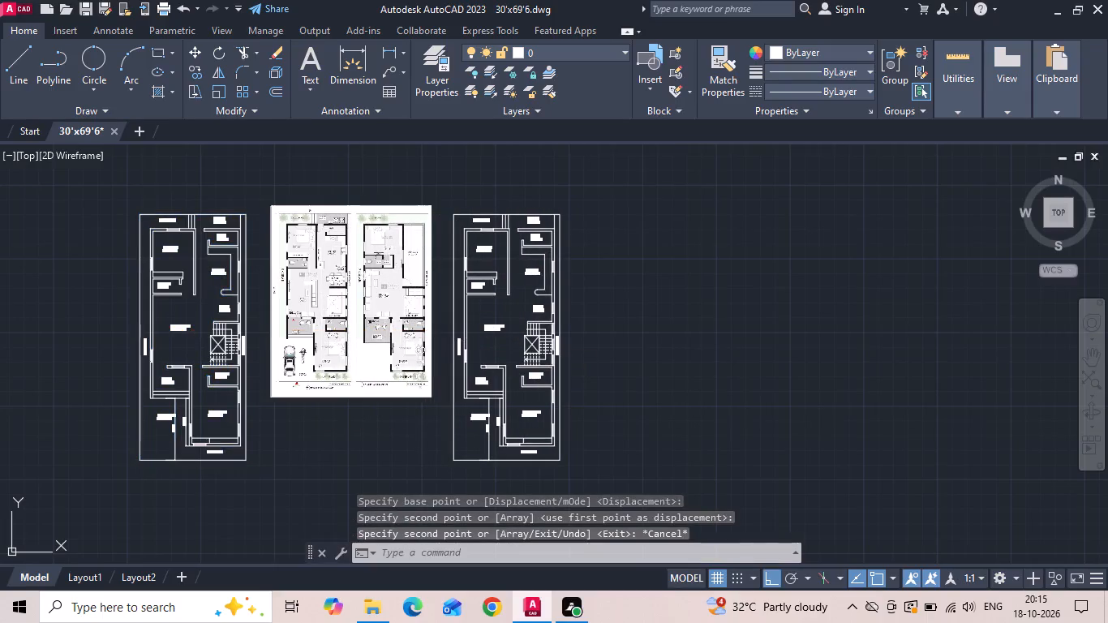
On the plan copy, erase the 4' SETBACK and UTILITY labels and the utility partition lines from the strip above the bedroom and store.
{"action": "scroll", "coordinate": [359, 252], "scroll_direction": "up", "scroll_amount": 3}
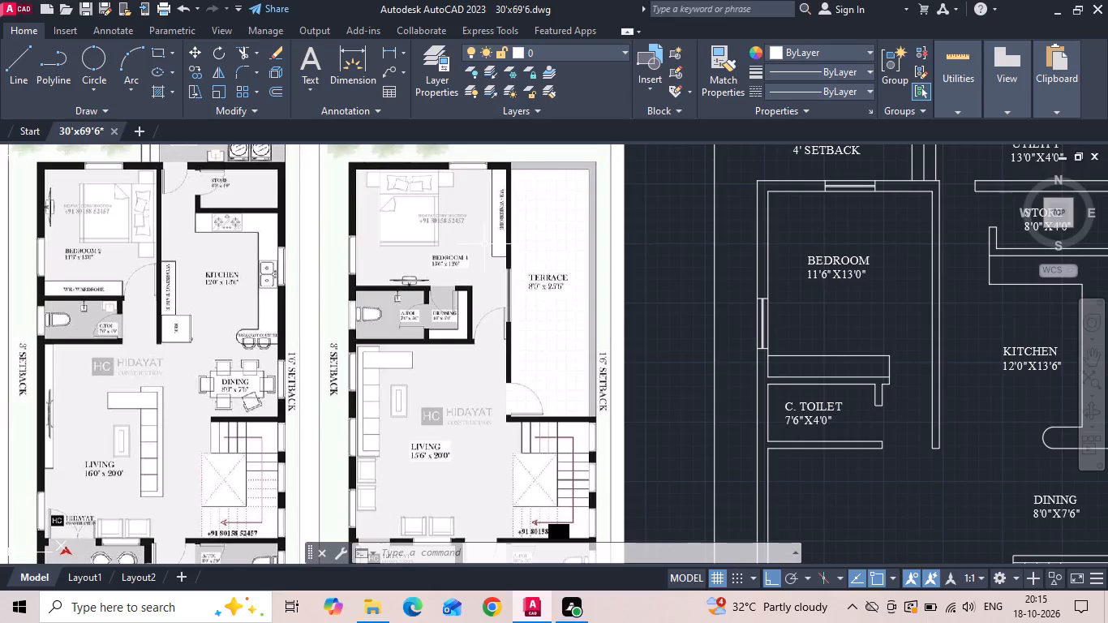
{"action": "scroll", "coordinate": [407, 249], "scroll_direction": "down", "scroll_amount": 1}
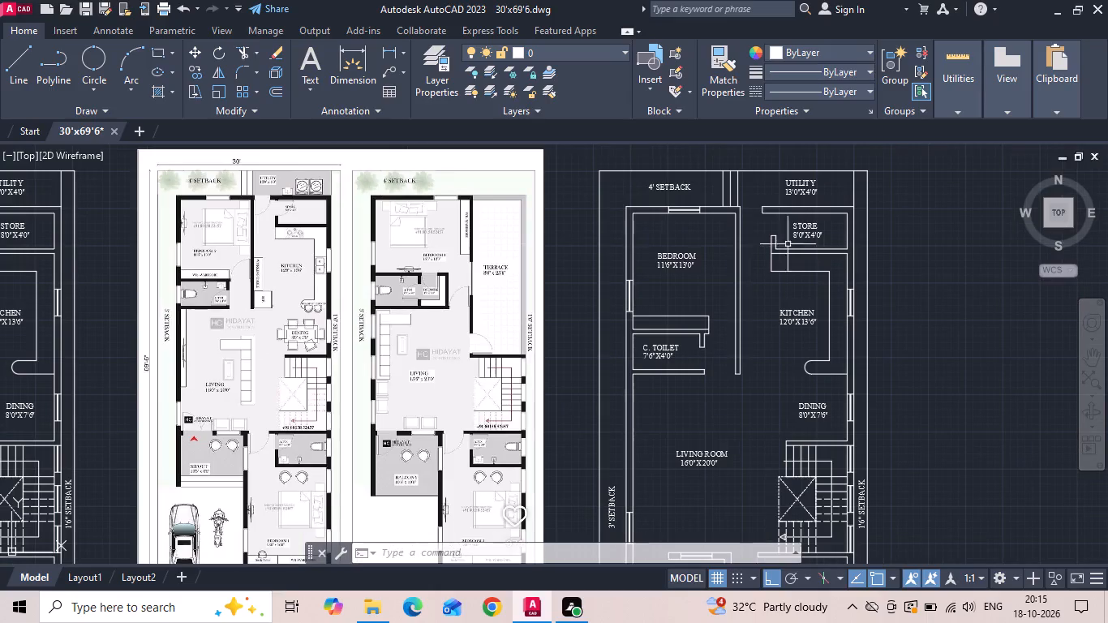
{"action": "scroll", "coordinate": [843, 181], "scroll_direction": "up", "scroll_amount": 2}
{"action": "left_click_drag", "start_coordinate": [805, 179], "coordinate": [764, 189]}
{"action": "left_click", "coordinate": [361, 212]}
{"action": "key", "text": "Delete"}
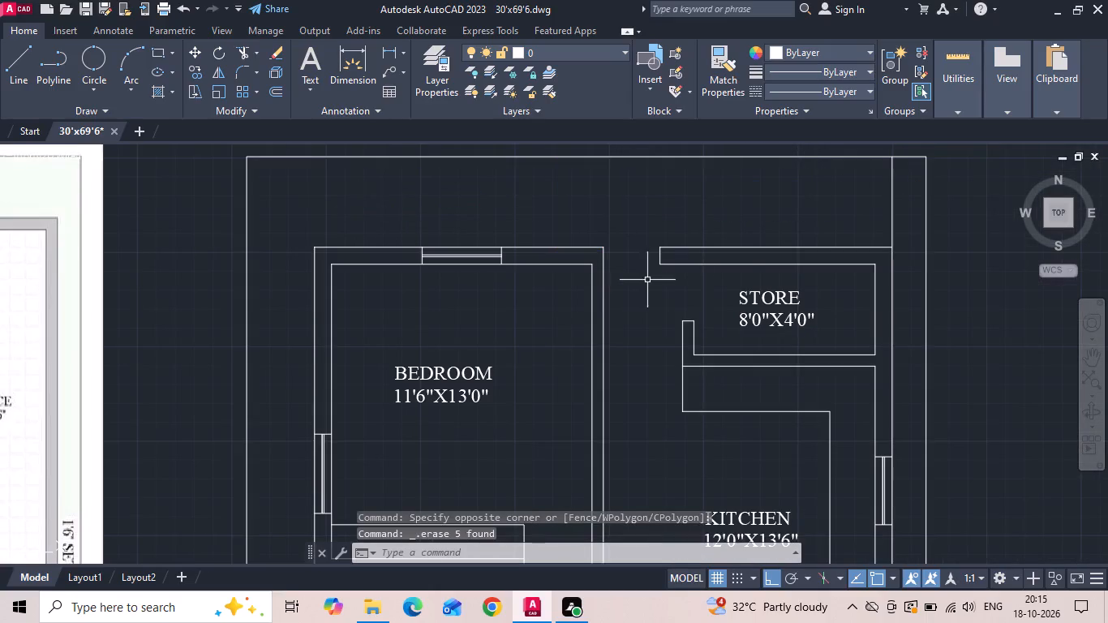
Erase the outer wall line above the store in the plan copy.
{"action": "scroll", "coordinate": [682, 235], "scroll_direction": "up", "scroll_amount": 1}
{"action": "left_click", "coordinate": [672, 260]}
{"action": "left_click", "coordinate": [654, 235]}
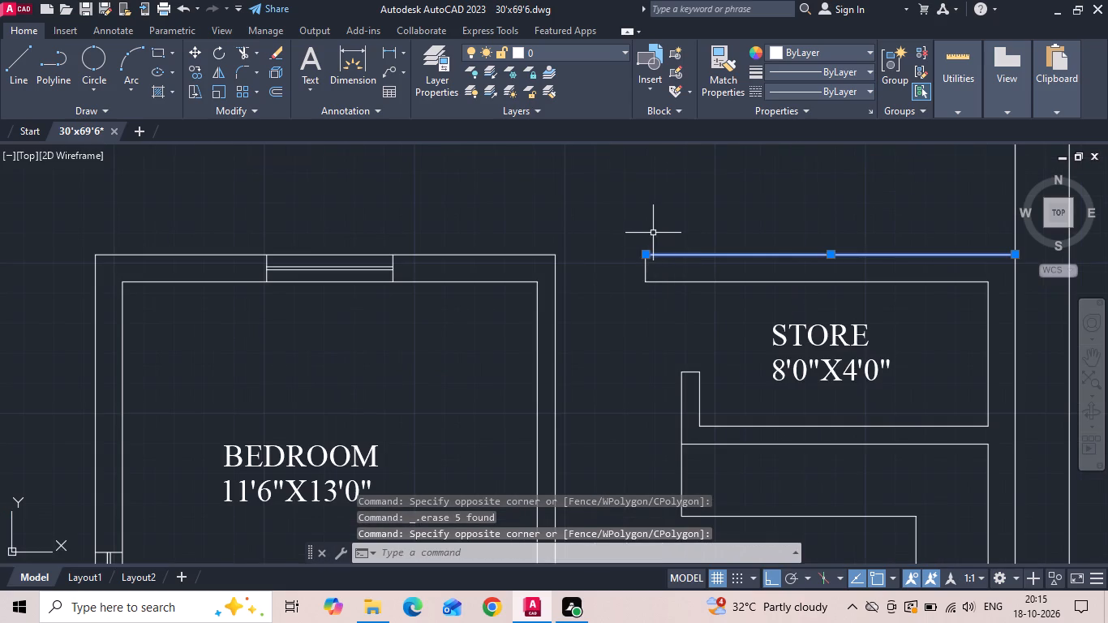
{"action": "key", "text": "Delete"}
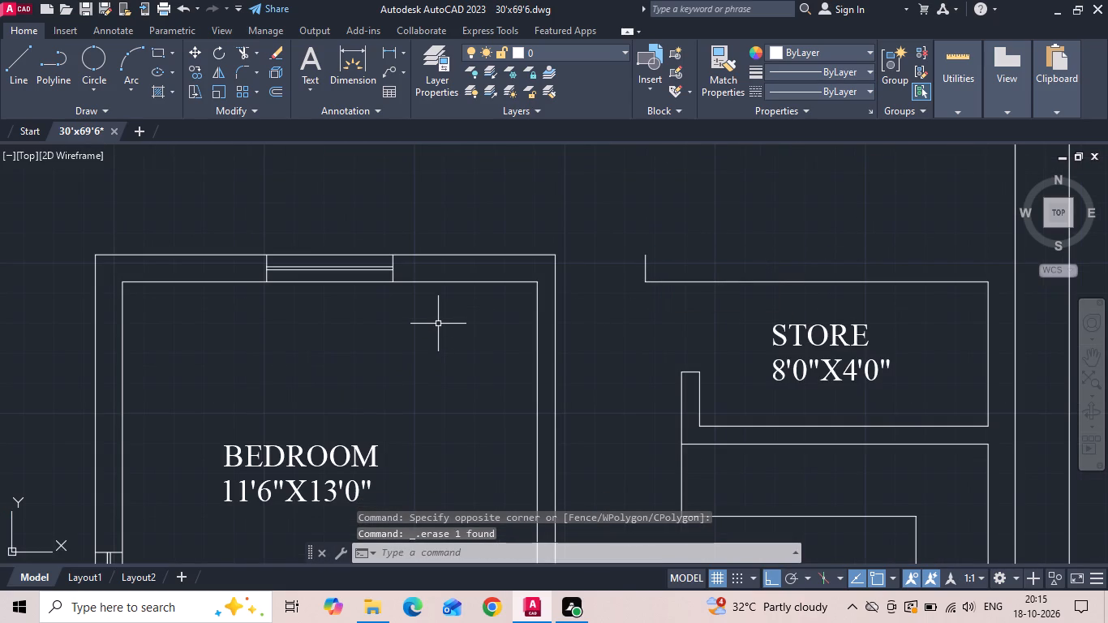
Extend the bedroom's outer rear wall line across the passage and above the store to the far side wall.
{"action": "type", "text": "EX"}
{"action": "key", "text": "space"}
{"action": "left_click_drag", "start_coordinate": [484, 261], "coordinate": [501, 253]}
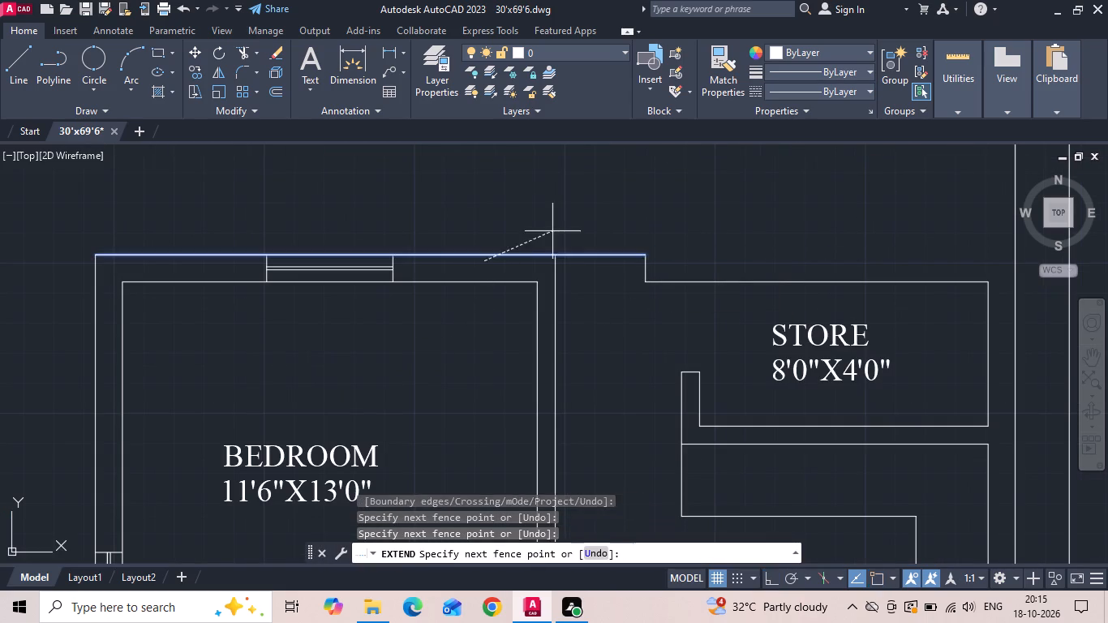
{"action": "left_click", "coordinate": [552, 231]}
{"action": "left_click", "coordinate": [589, 251]}
{"action": "left_click", "coordinate": [603, 270]}
{"action": "scroll", "coordinate": [649, 237], "scroll_direction": "down", "scroll_amount": 2}
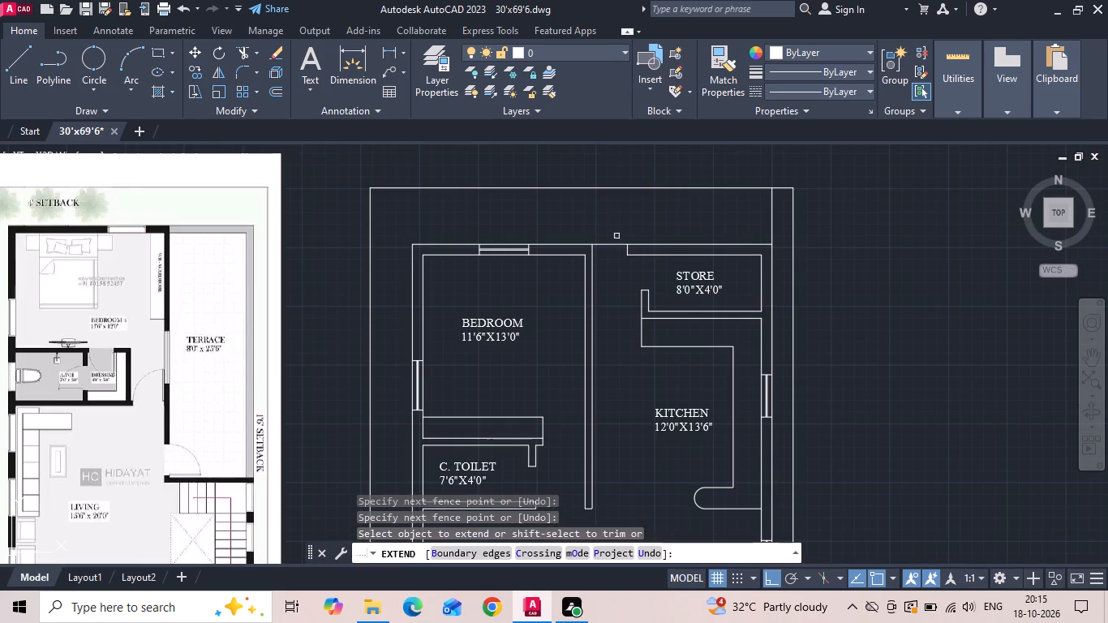
Trim the leftover side wall line projecting past the outer rear wall line at the store corner.
{"action": "key", "text": "Escape"}
{"action": "type", "text": "TR"}
{"action": "key", "text": "space"}
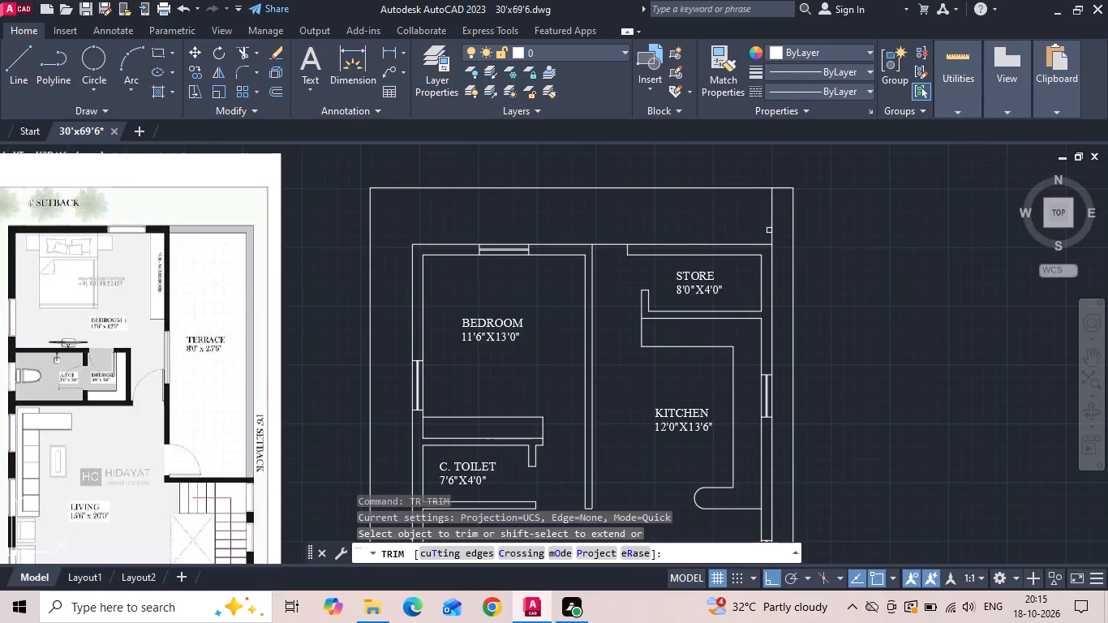
{"action": "left_click", "coordinate": [771, 234]}
{"action": "key", "text": "Escape"}
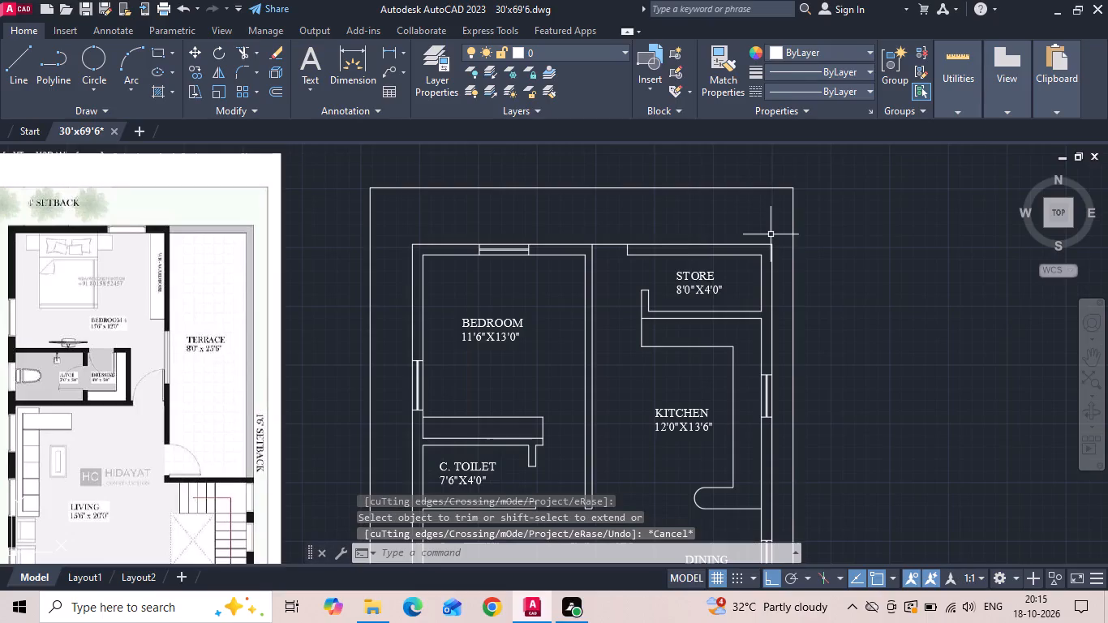
Examine the bedroom, attached toilet and terrace layout on the first floor reference against the plan copy.
{"action": "scroll", "coordinate": [61, 340], "scroll_direction": "up", "scroll_amount": 2}
{"action": "scroll", "coordinate": [78, 343], "scroll_direction": "down", "scroll_amount": 2}
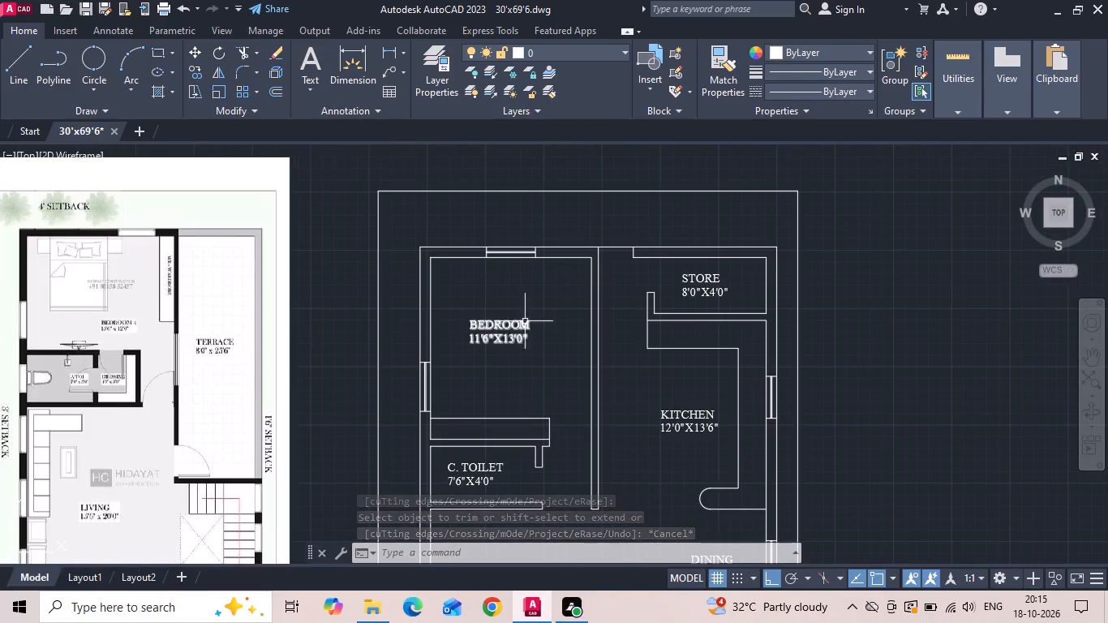
{"action": "scroll", "coordinate": [73, 331], "scroll_direction": "up", "scroll_amount": 2}
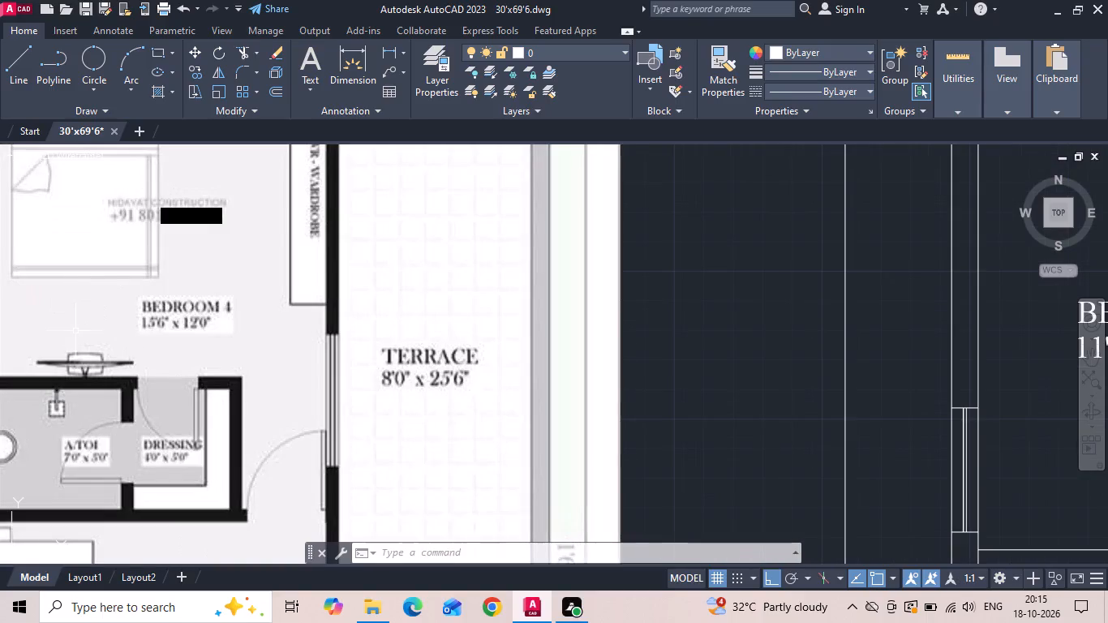
{"action": "scroll", "coordinate": [214, 322], "scroll_direction": "down", "scroll_amount": 2}
{"action": "middle_click_drag", "start_coordinate": [44, 318], "coordinate": [408, 318]}
{"action": "scroll", "coordinate": [229, 315], "scroll_direction": "up", "scroll_amount": 2}
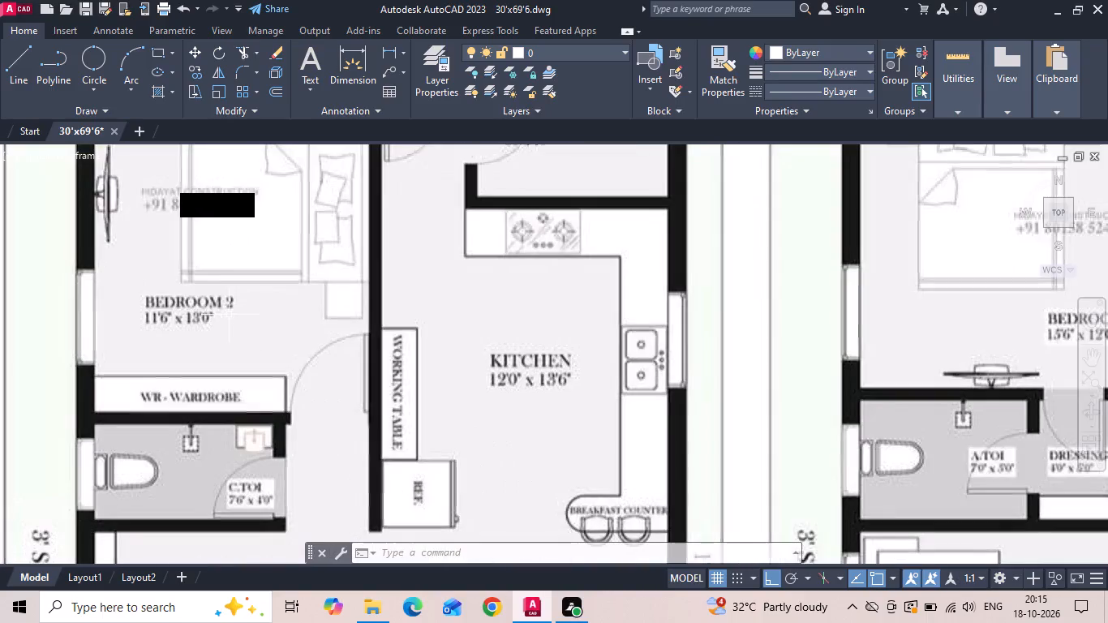
{"action": "scroll", "coordinate": [134, 293], "scroll_direction": "down", "scroll_amount": 3}
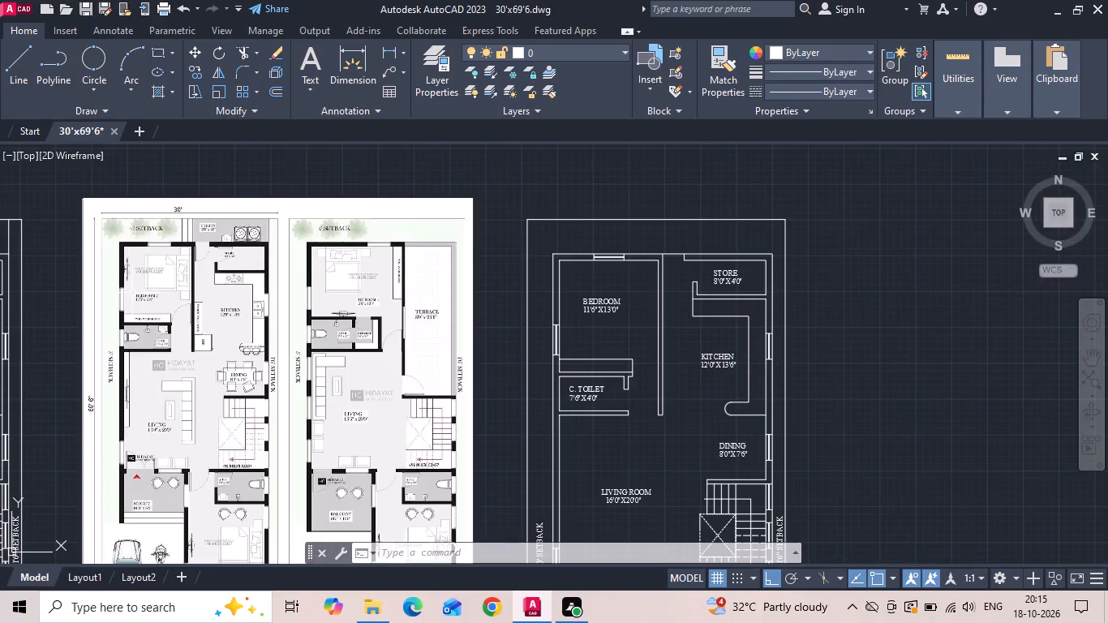
{"action": "scroll", "coordinate": [328, 321], "scroll_direction": "up", "scroll_amount": 3}
{"action": "scroll", "coordinate": [236, 324], "scroll_direction": "down", "scroll_amount": 3}
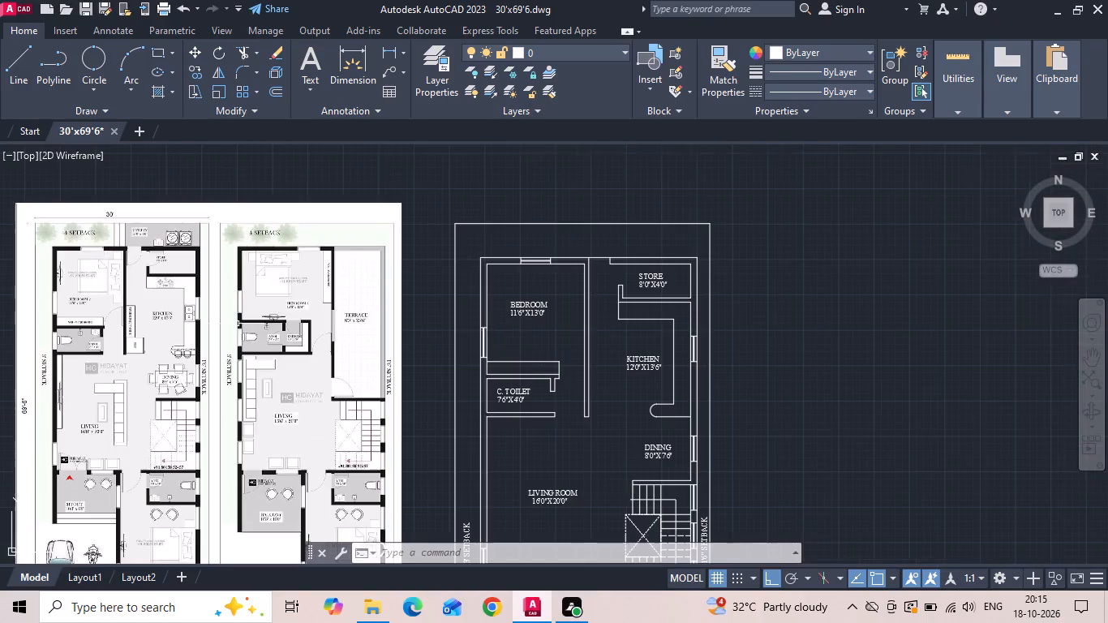
{"action": "scroll", "coordinate": [522, 330], "scroll_direction": "up", "scroll_amount": 1}
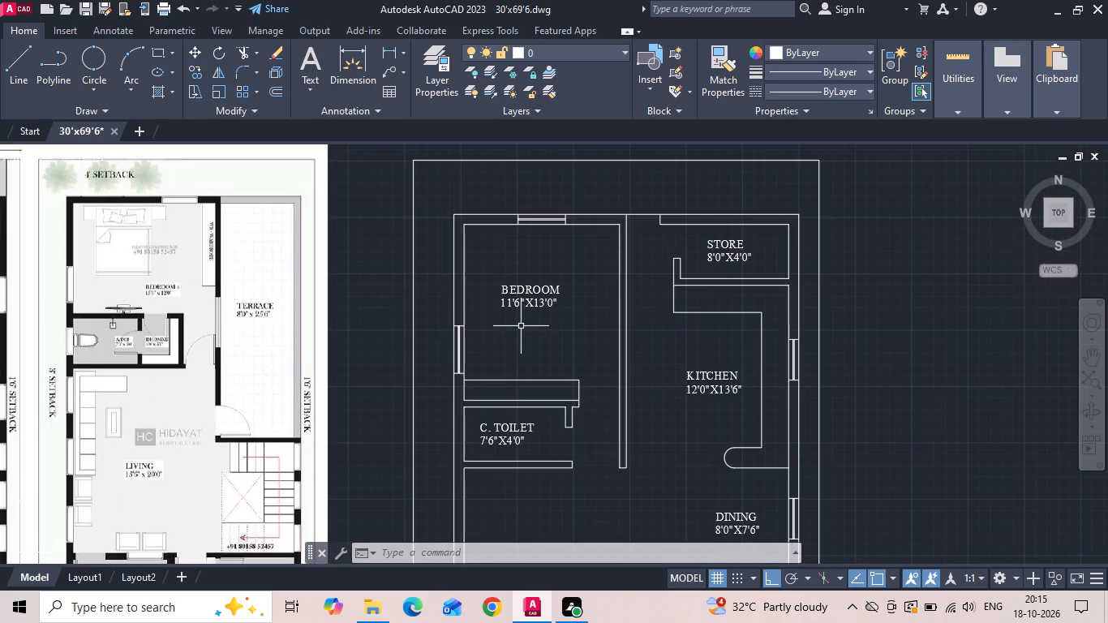
{"action": "scroll", "coordinate": [306, 313], "scroll_direction": "up", "scroll_amount": 1}
{"action": "scroll", "coordinate": [114, 320], "scroll_direction": "up", "scroll_amount": 2}
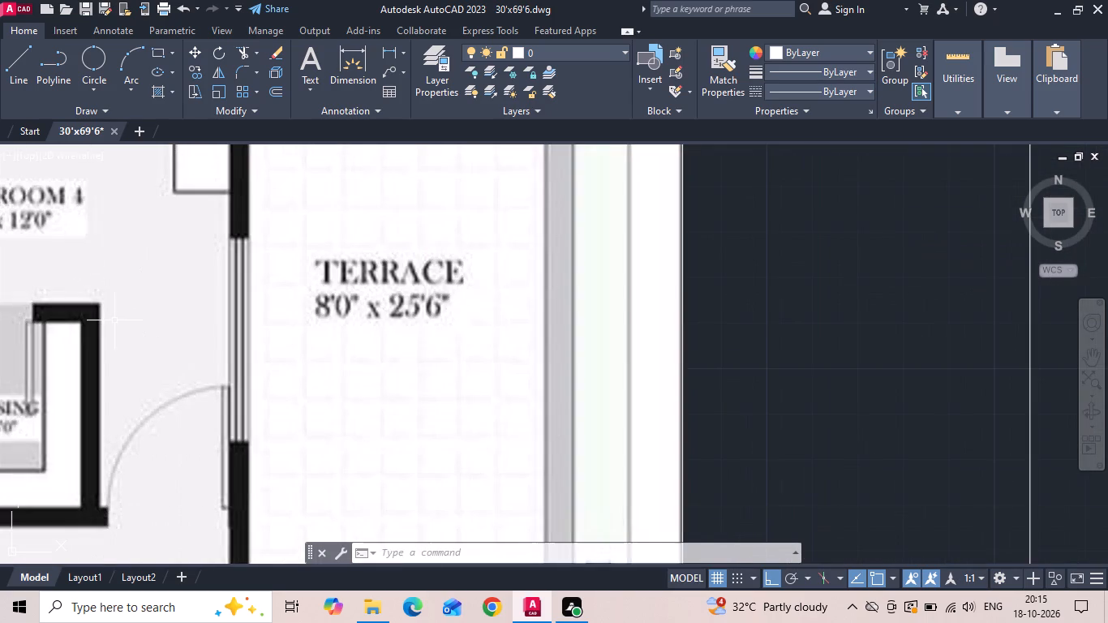
{"action": "scroll", "coordinate": [170, 296], "scroll_direction": "down", "scroll_amount": 3}
{"action": "scroll", "coordinate": [567, 425], "scroll_direction": "up", "scroll_amount": 1}
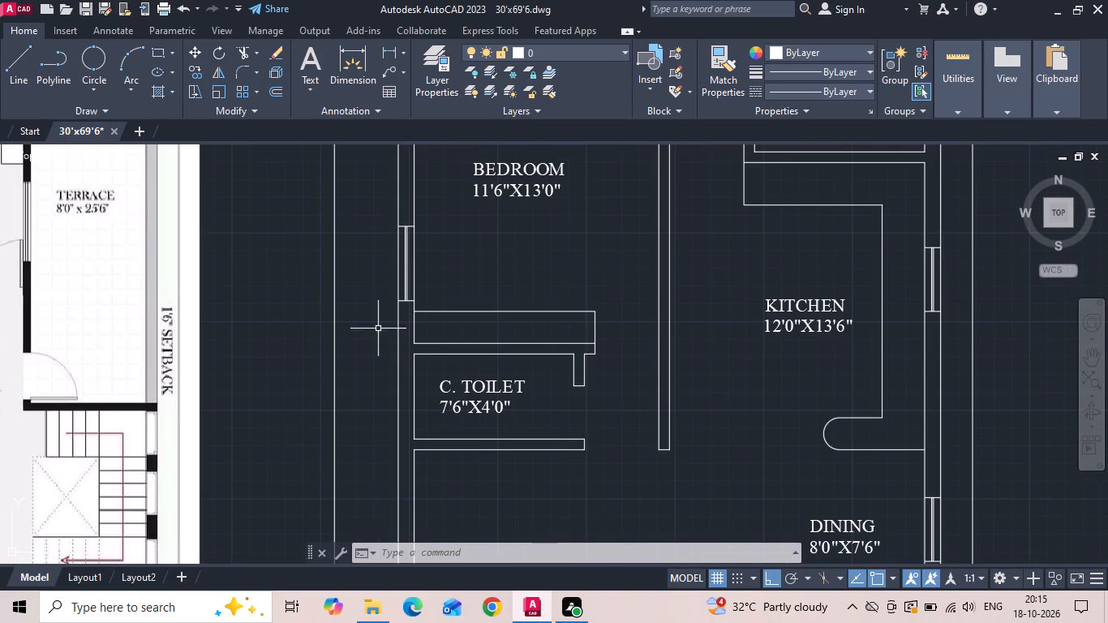
Move the bedroom's side window, the wardrobe and the C. TOILET walls with their label 12 inches toward the rear wall.
{"action": "left_click", "coordinate": [373, 316]}
{"action": "left_click", "coordinate": [432, 216]}
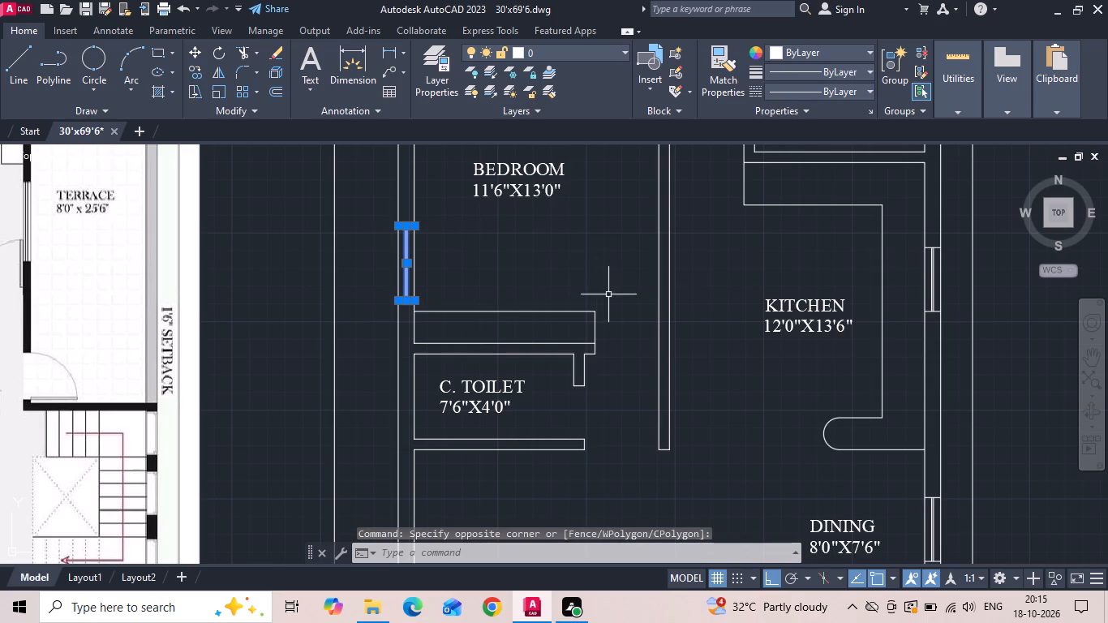
{"action": "left_click_drag", "start_coordinate": [614, 303], "coordinate": [607, 328]}
{"action": "left_click", "coordinate": [474, 494]}
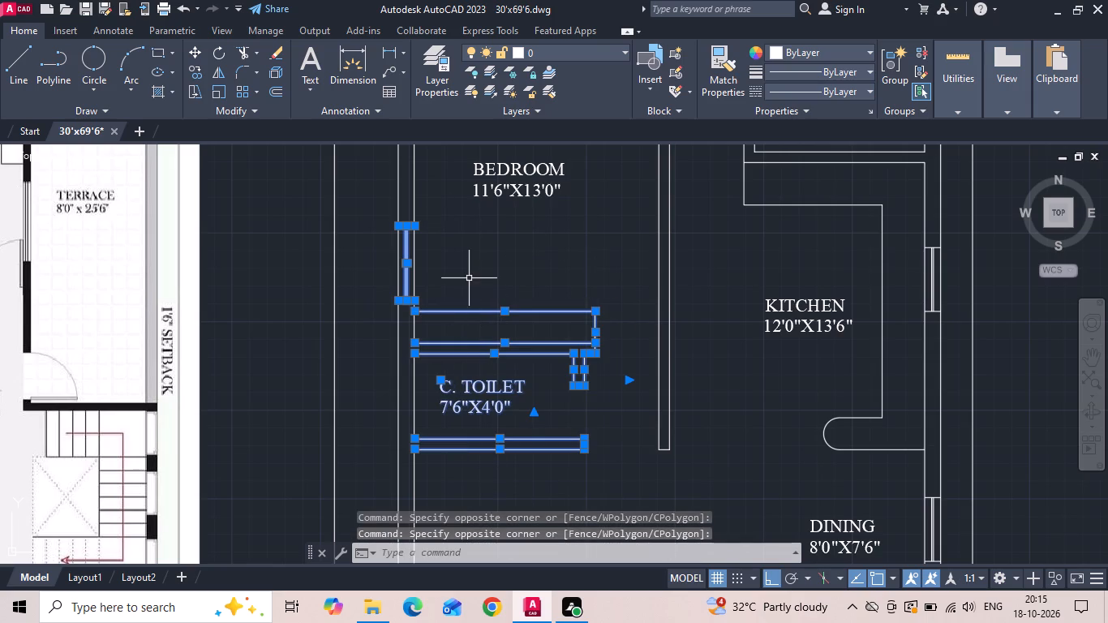
{"action": "left_click", "coordinate": [411, 410]}
{"action": "left_click", "coordinate": [416, 384]}
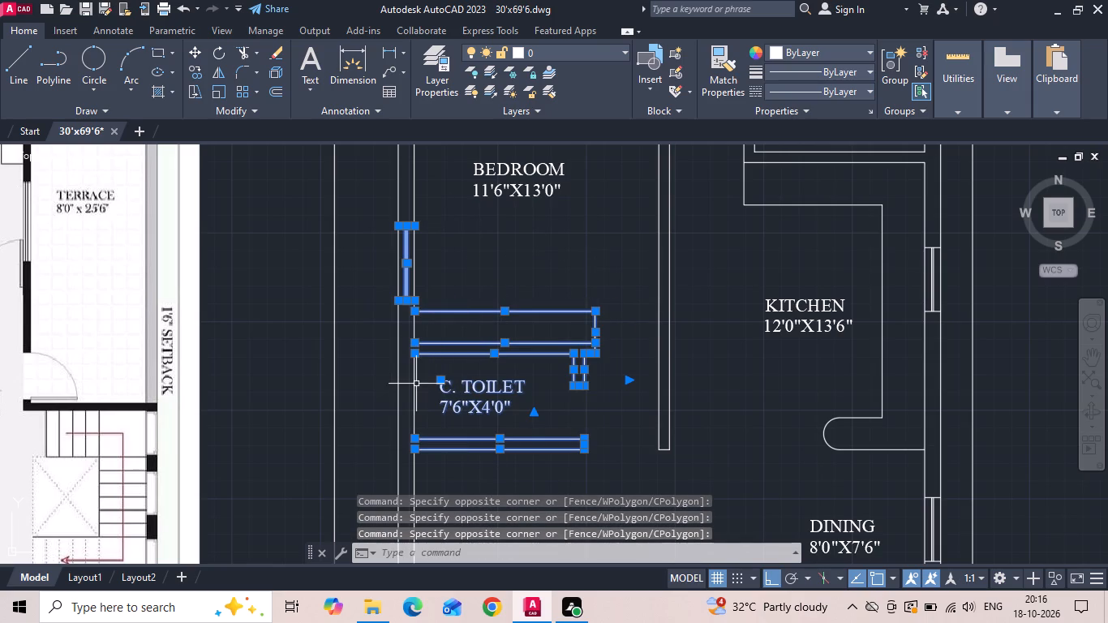
{"action": "left_click", "coordinate": [418, 393]}
{"action": "left_click", "coordinate": [410, 413]}
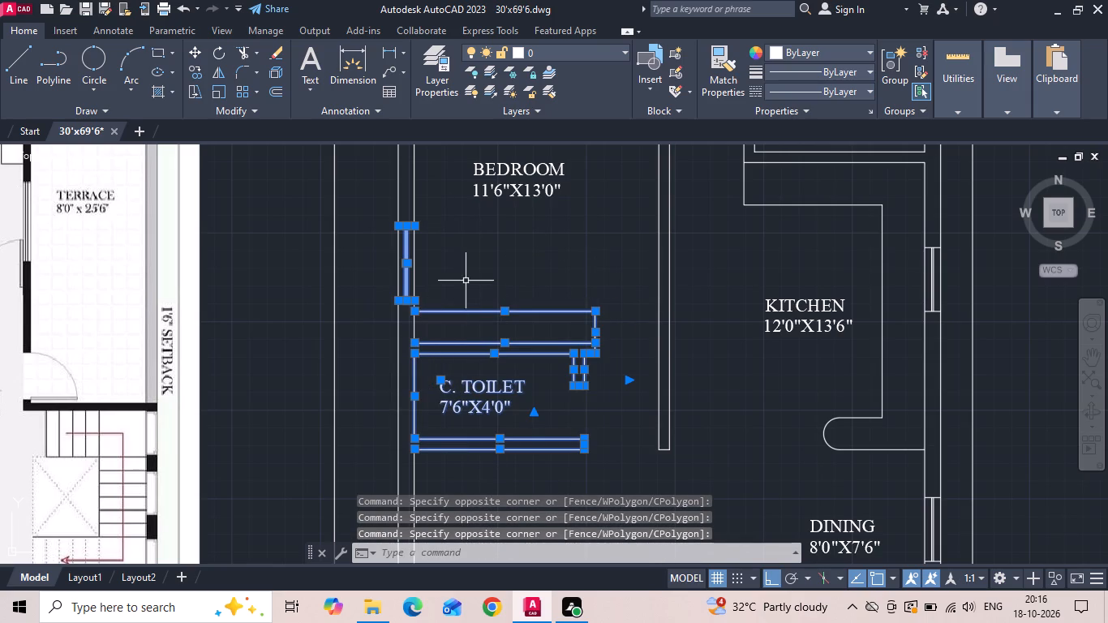
{"action": "right_click", "coordinate": [466, 281]}
{"action": "left_click", "coordinate": [487, 316]}
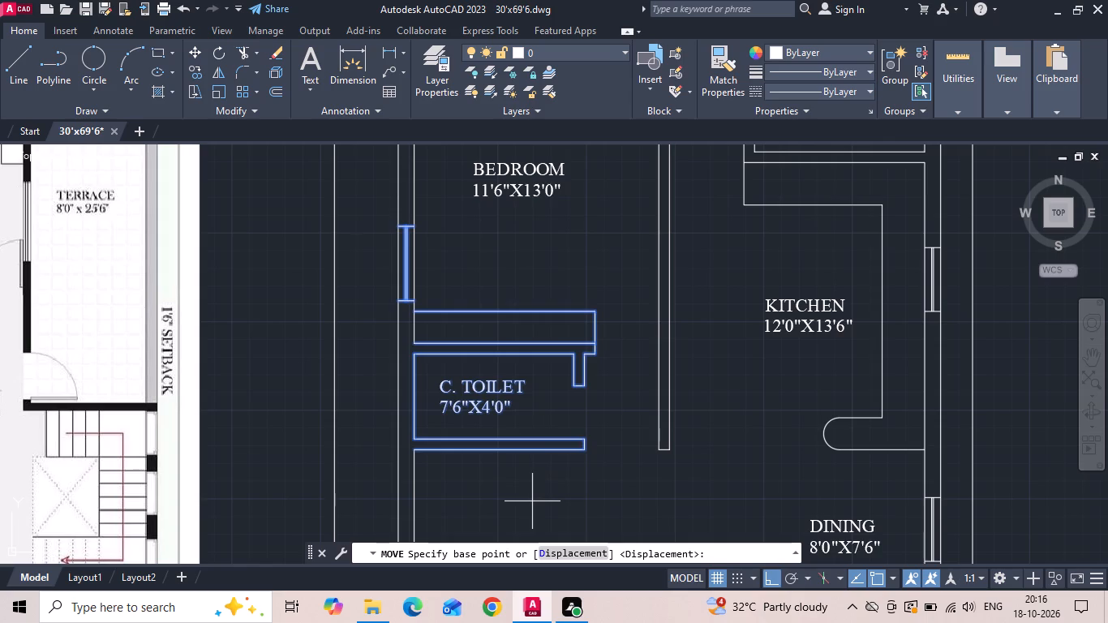
{"action": "left_click", "coordinate": [532, 501]}
{"action": "type", "text": "12"}
{"action": "key", "text": "space"}
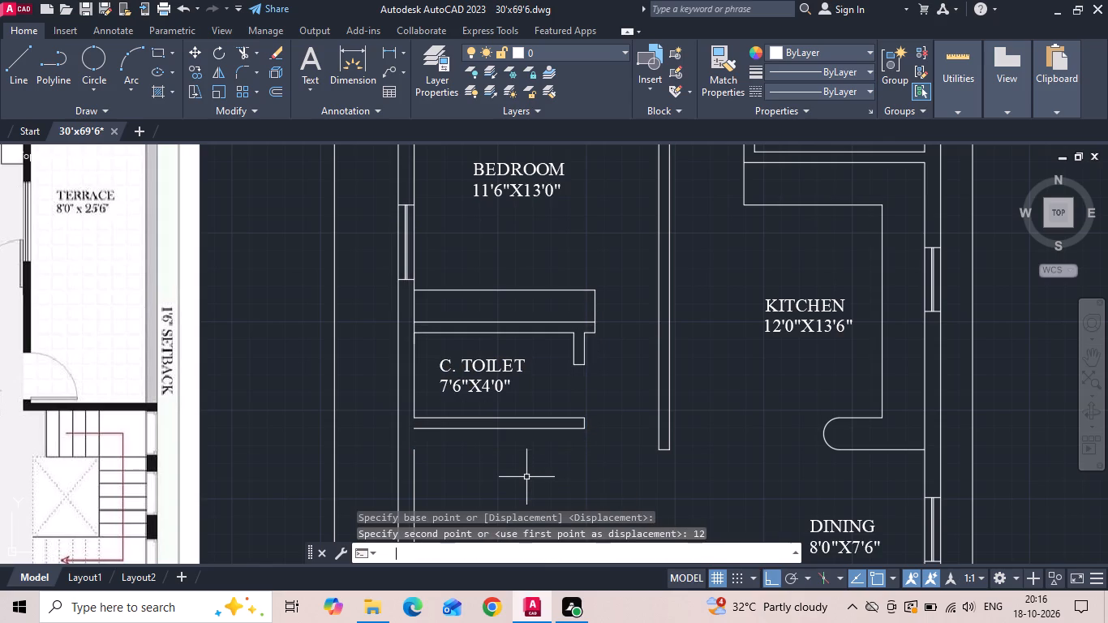
Fillet the bedroom's inner side wall line to the partition line between the wardrobe and the toilet.
{"action": "key", "text": "f"}
{"action": "key", "text": "space"}
{"action": "scroll", "coordinate": [397, 304], "scroll_direction": "up", "scroll_amount": 2}
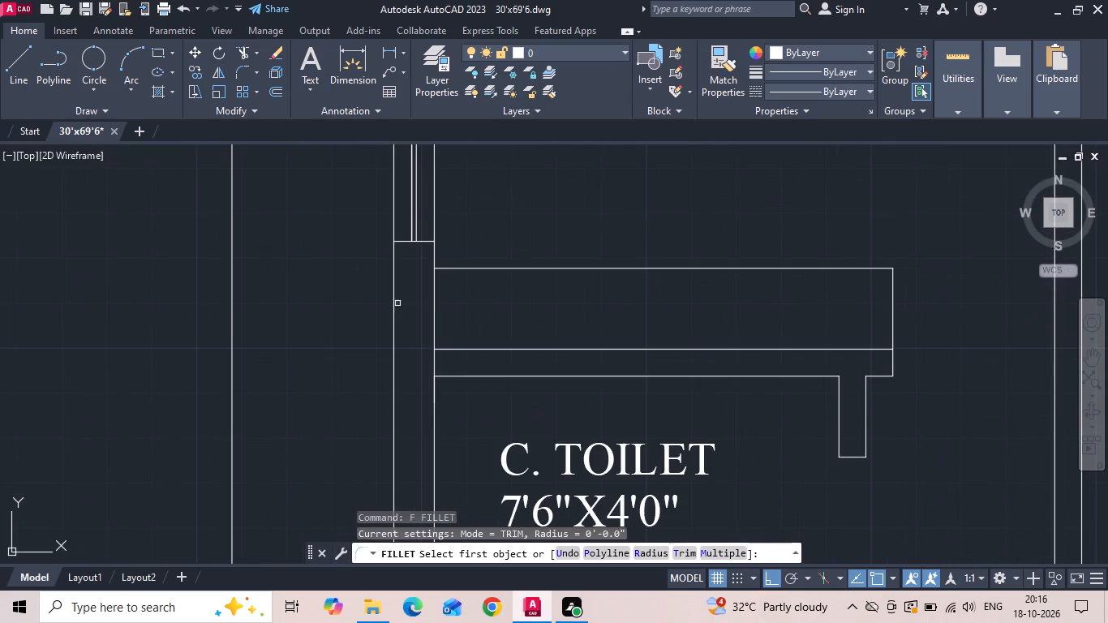
{"action": "left_click", "coordinate": [436, 309]}
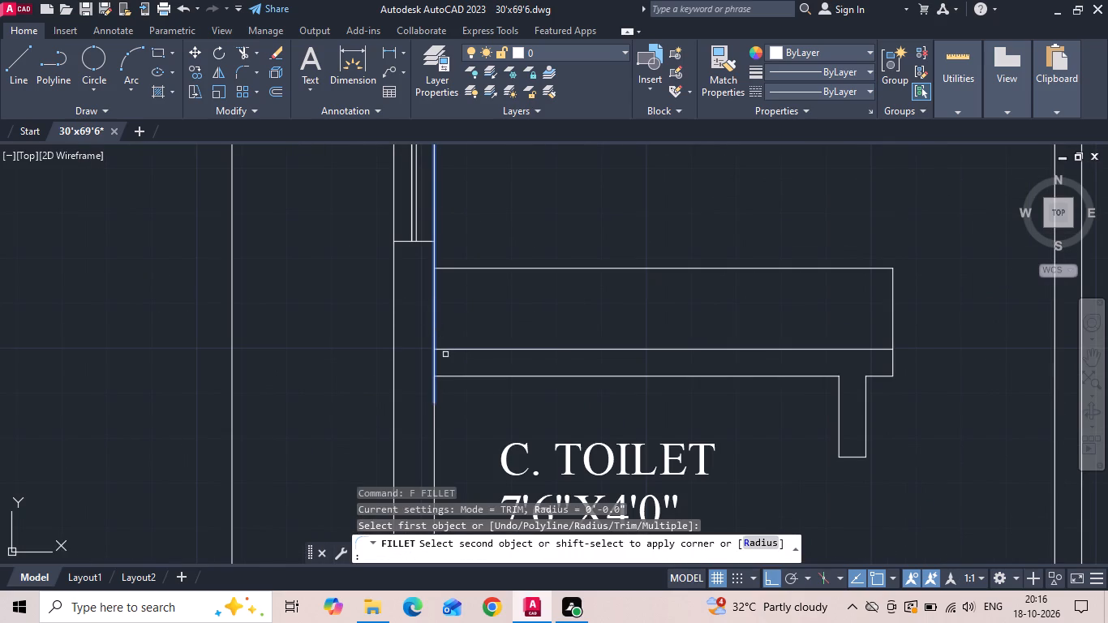
{"action": "left_click", "coordinate": [444, 350]}
{"action": "scroll", "coordinate": [407, 415], "scroll_direction": "down", "scroll_amount": 2}
{"action": "key", "text": "Escape"}
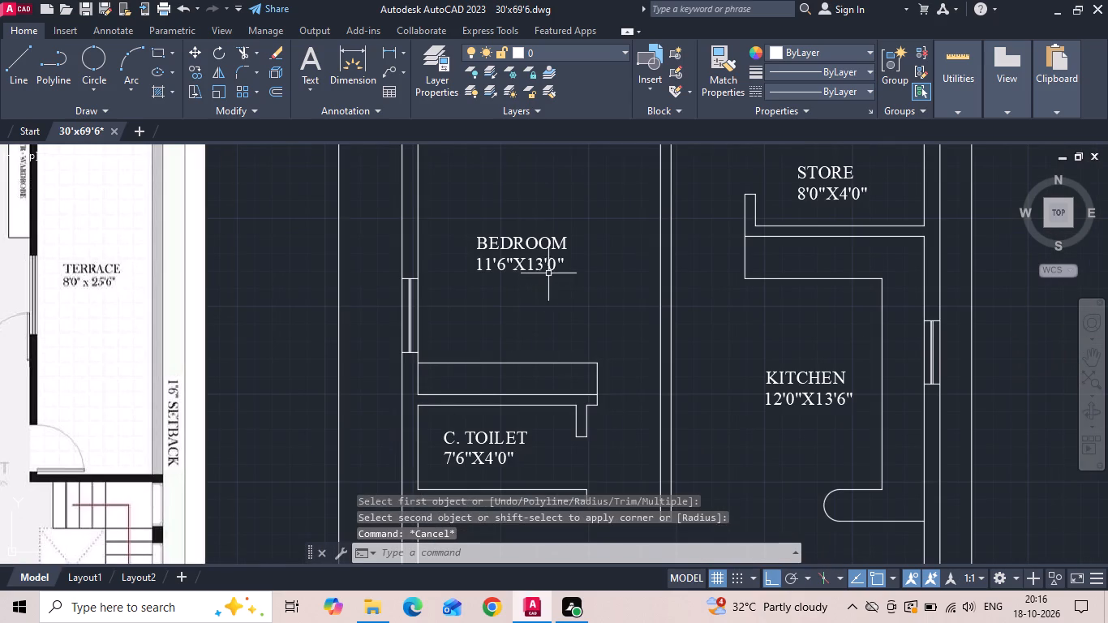
Set the dimensions in the BEDROOM label to 15'6"X12'0".
{"action": "double_click", "coordinate": [544, 264]}
{"action": "scroll", "coordinate": [544, 264], "scroll_direction": "up", "scroll_amount": 1}
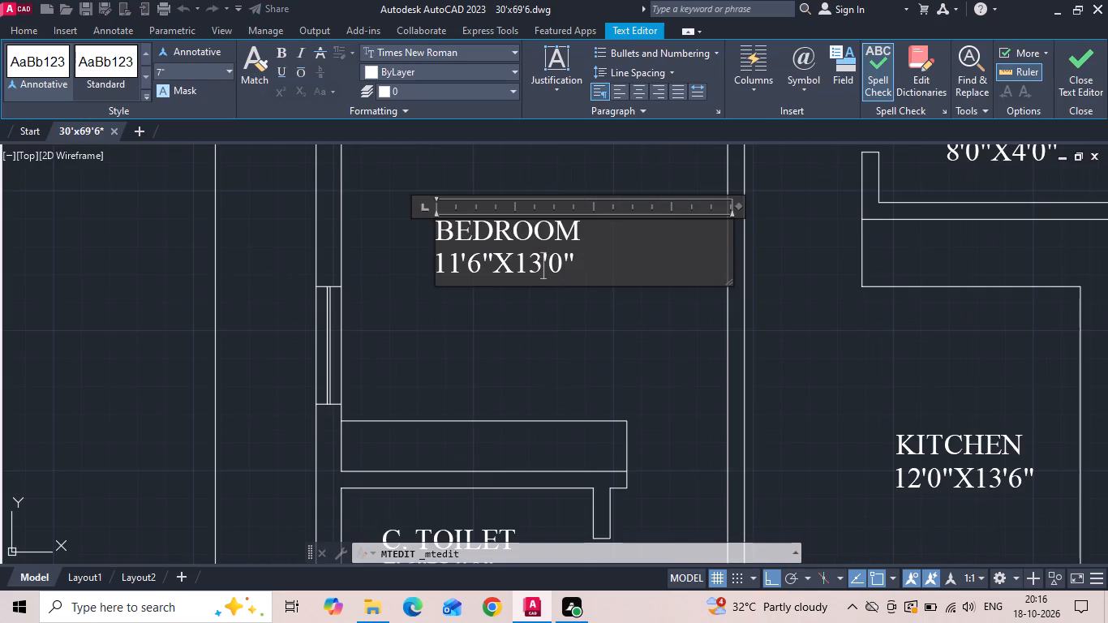
{"action": "key", "text": "BackSpace"}
{"action": "key", "text": "2"}
{"action": "left_click", "coordinate": [457, 265]}
{"action": "key", "text": "BackSpace"}
{"action": "key", "text": "5"}
{"action": "left_click", "coordinate": [475, 355]}
{"action": "scroll", "coordinate": [519, 336], "scroll_direction": "down", "scroll_amount": 2}
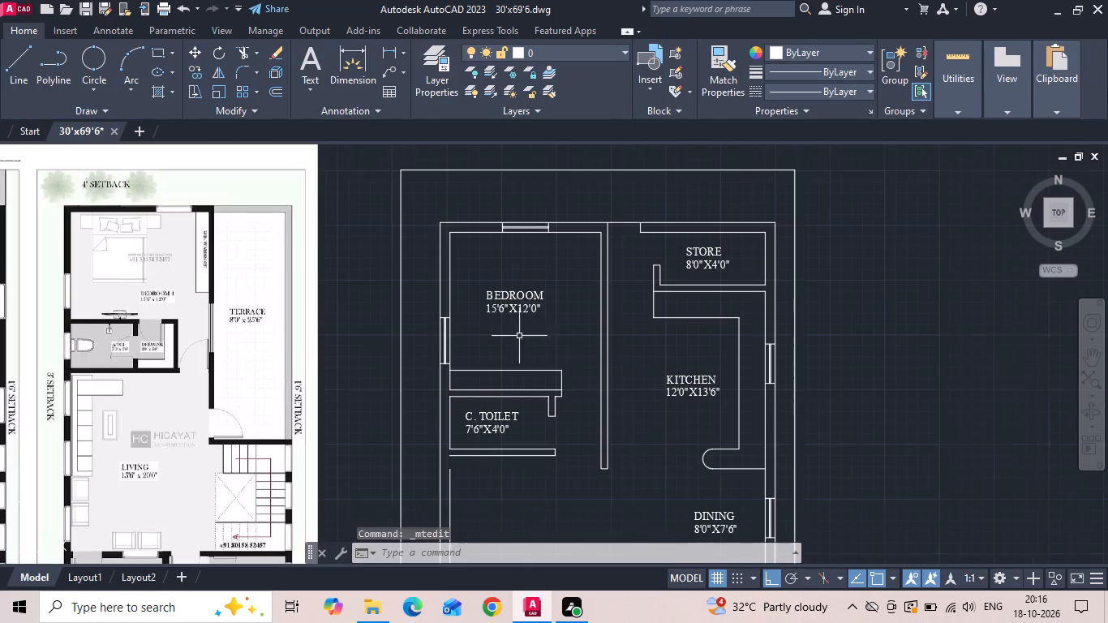
Fillet the toilet's living-room-side wall line to the living room's inner side wall line, closing the gap.
{"action": "scroll", "coordinate": [582, 358], "scroll_direction": "down", "scroll_amount": 2}
{"action": "scroll", "coordinate": [565, 403], "scroll_direction": "up", "scroll_amount": 3}
{"action": "key", "text": "f"}
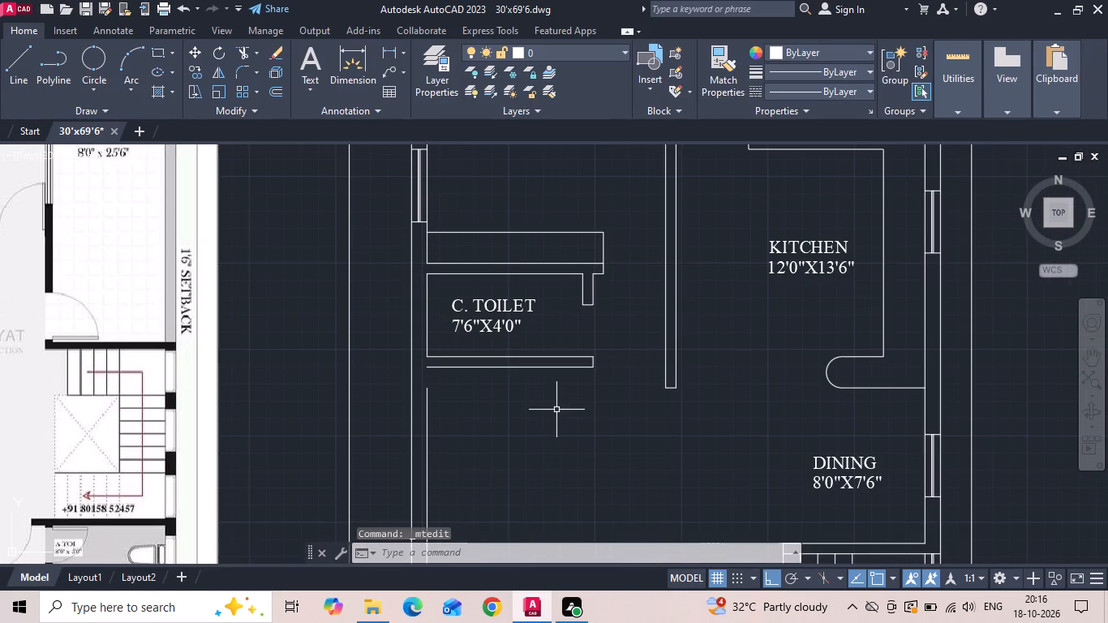
{"action": "key", "text": "space"}
{"action": "left_click", "coordinate": [437, 367]}
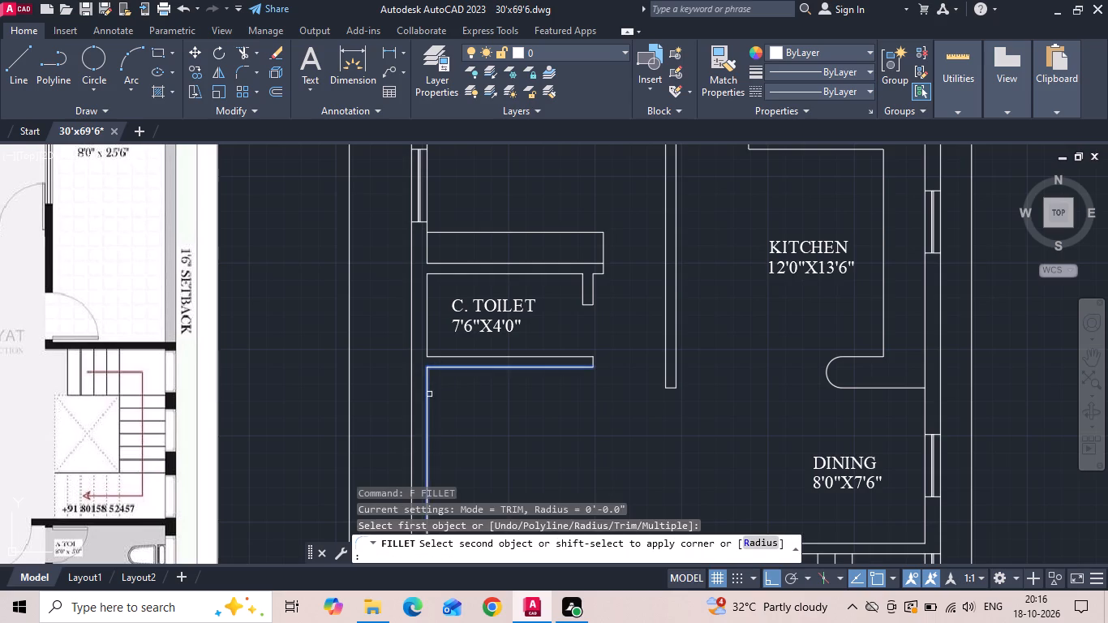
{"action": "left_click", "coordinate": [429, 394]}
{"action": "key", "text": "Escape"}
{"action": "scroll", "coordinate": [492, 402], "scroll_direction": "down", "scroll_amount": 1}
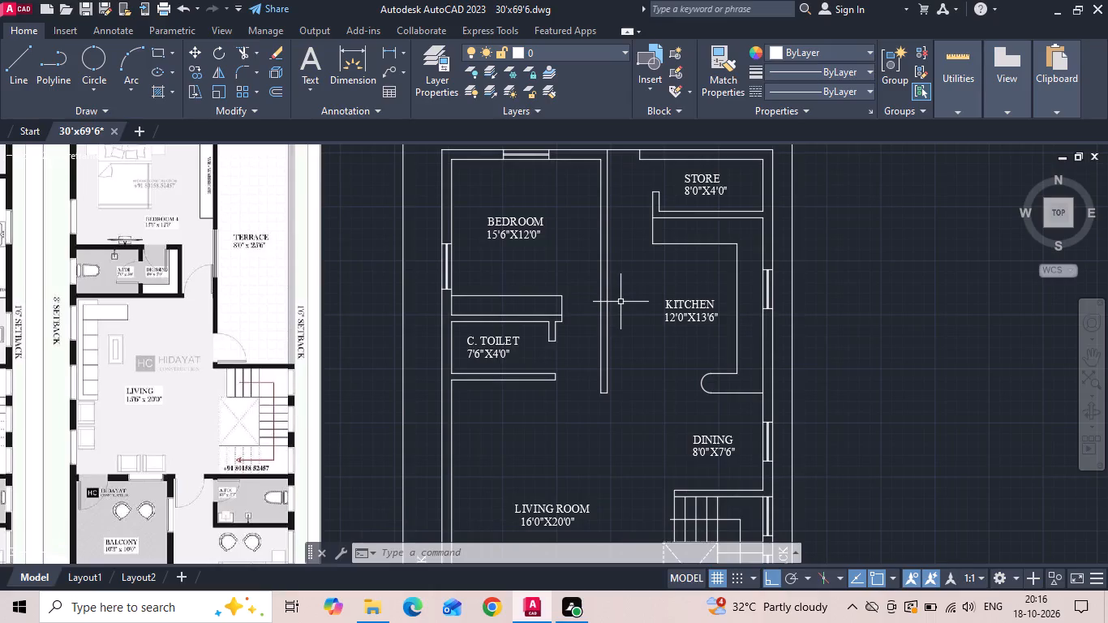
Erase the dining and kitchen windows from the side wall of the plan copy.
{"action": "middle_click", "coordinate": [661, 392]}
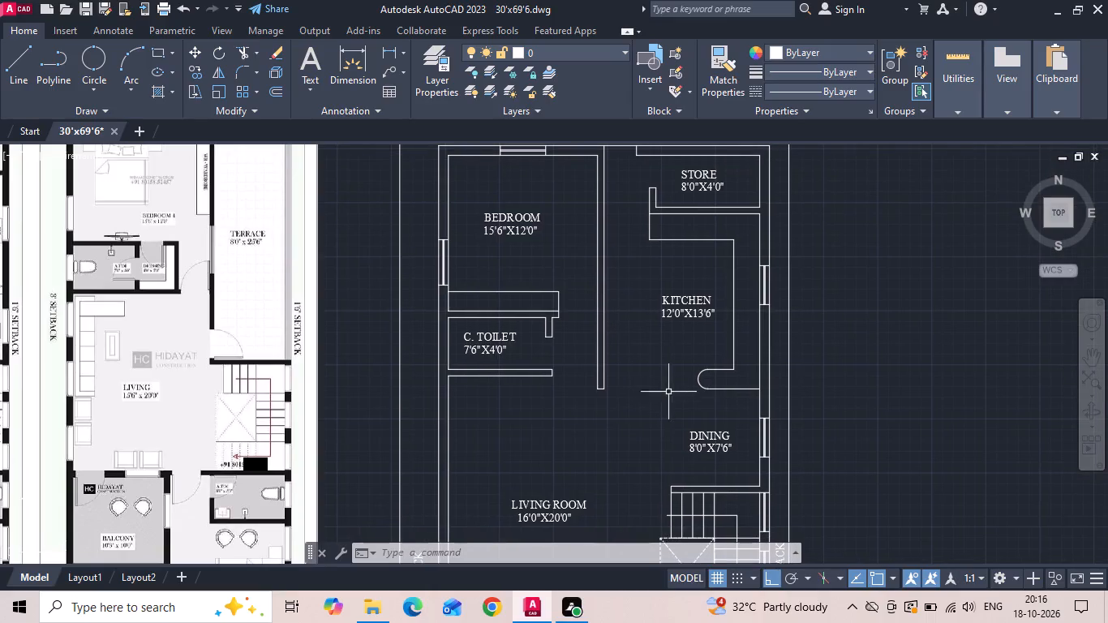
{"action": "left_click", "coordinate": [745, 462]}
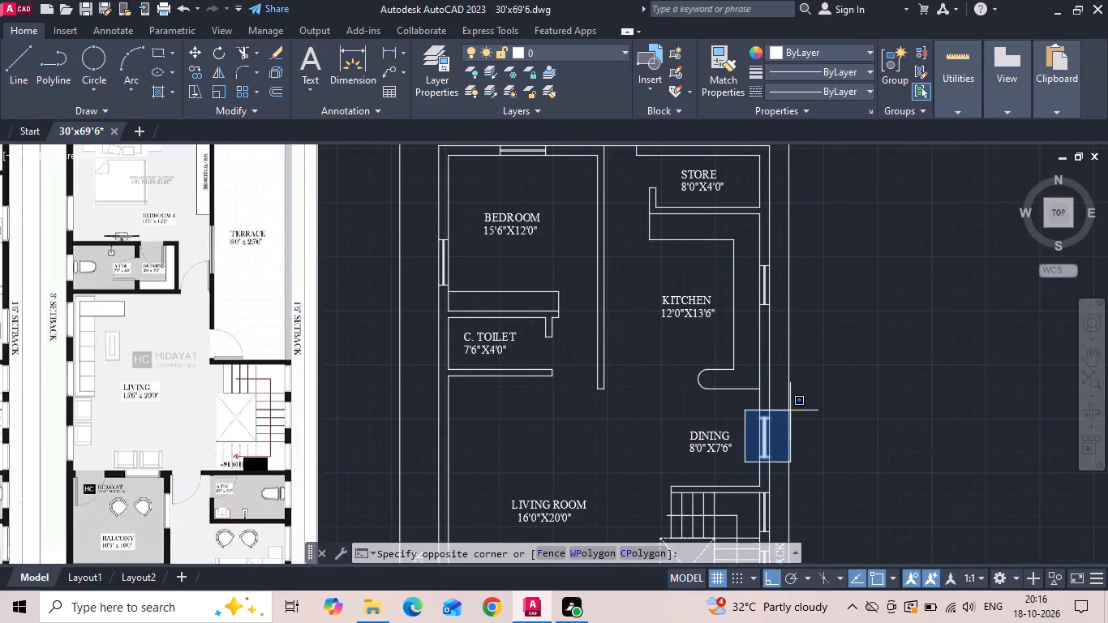
{"action": "left_click", "coordinate": [775, 408]}
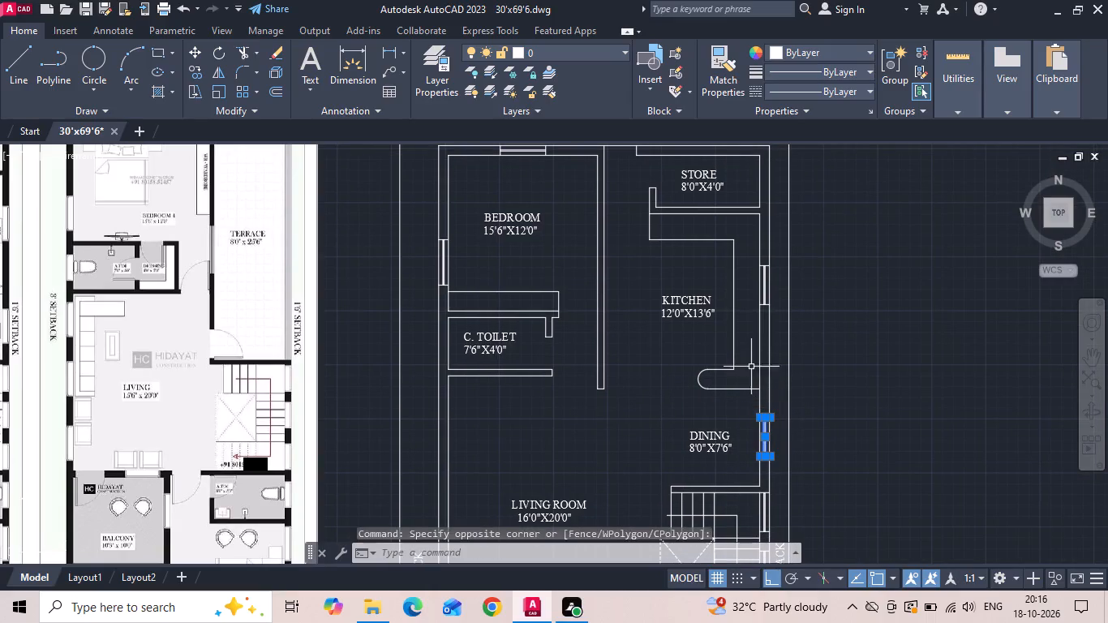
{"action": "left_click", "coordinate": [741, 327]}
{"action": "left_click", "coordinate": [775, 250]}
{"action": "key", "text": "Delete"}
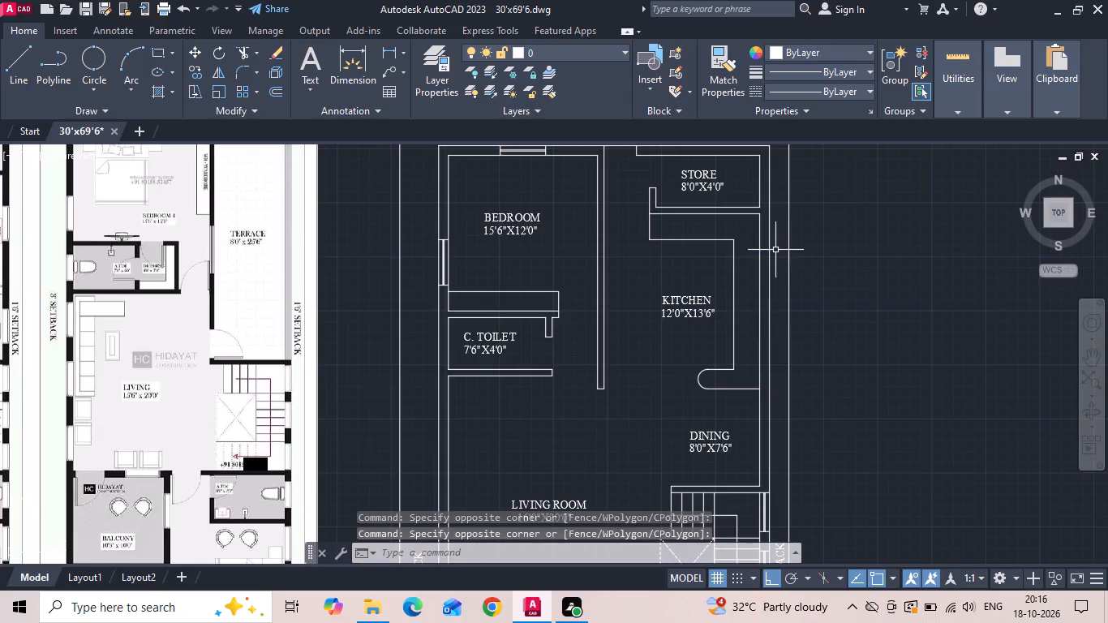
Erase the kitchen counter, the KITCHEN and DINING labels, the store partition walls and the store's inner side wall segment.
{"action": "left_click_drag", "start_coordinate": [741, 231], "coordinate": [728, 254]}
{"action": "left_click", "coordinate": [641, 442]}
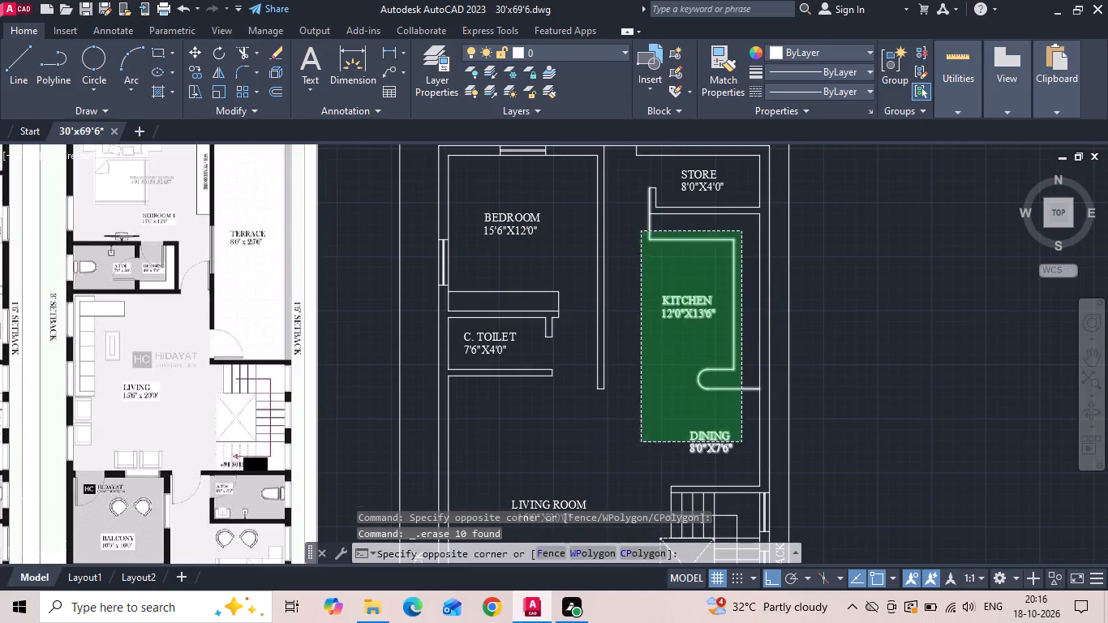
{"action": "key", "text": "Delete"}
{"action": "left_click_drag", "start_coordinate": [669, 180], "coordinate": [640, 211]}
{"action": "left_click", "coordinate": [625, 252]}
{"action": "key", "text": "Delete"}
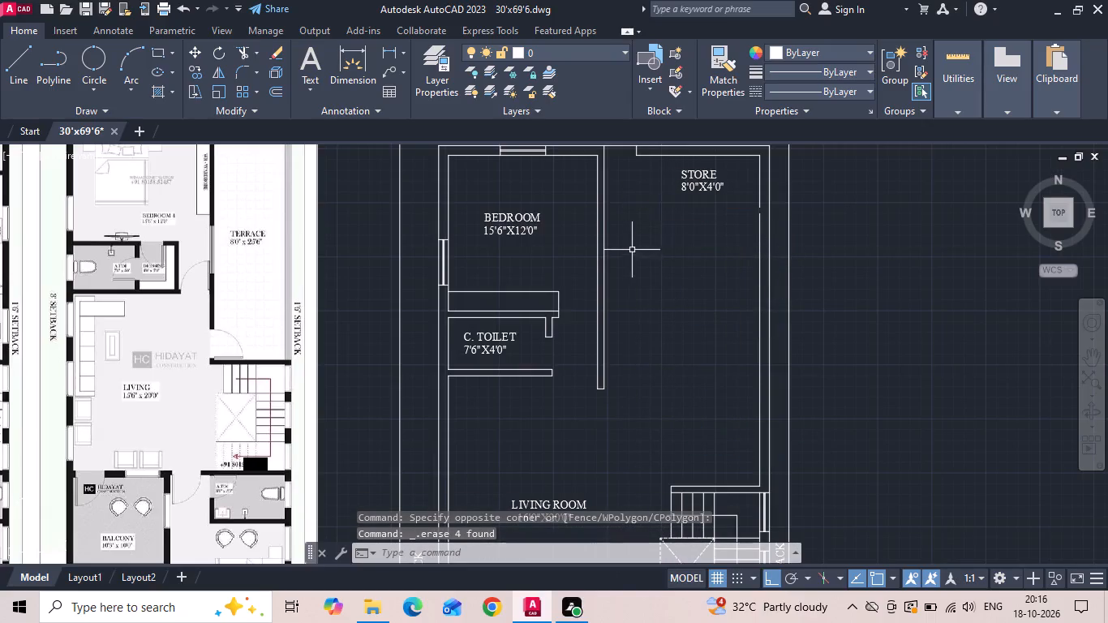
{"action": "left_click", "coordinate": [762, 186]}
{"action": "key", "text": "Delete"}
Fillet the store's inner rear wall line to the former kitchen's inner side wall line to form a corner.
{"action": "middle_click_drag", "start_coordinate": [707, 283], "coordinate": [690, 397]}
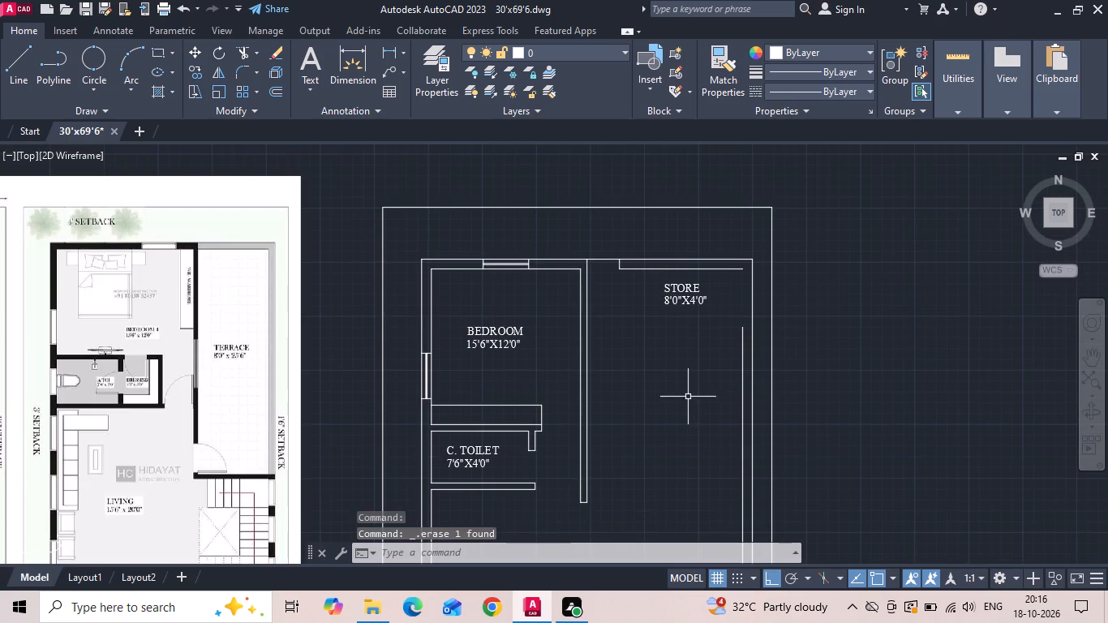
{"action": "key", "text": "f"}
{"action": "key", "text": "space"}
{"action": "left_click", "coordinate": [730, 267]}
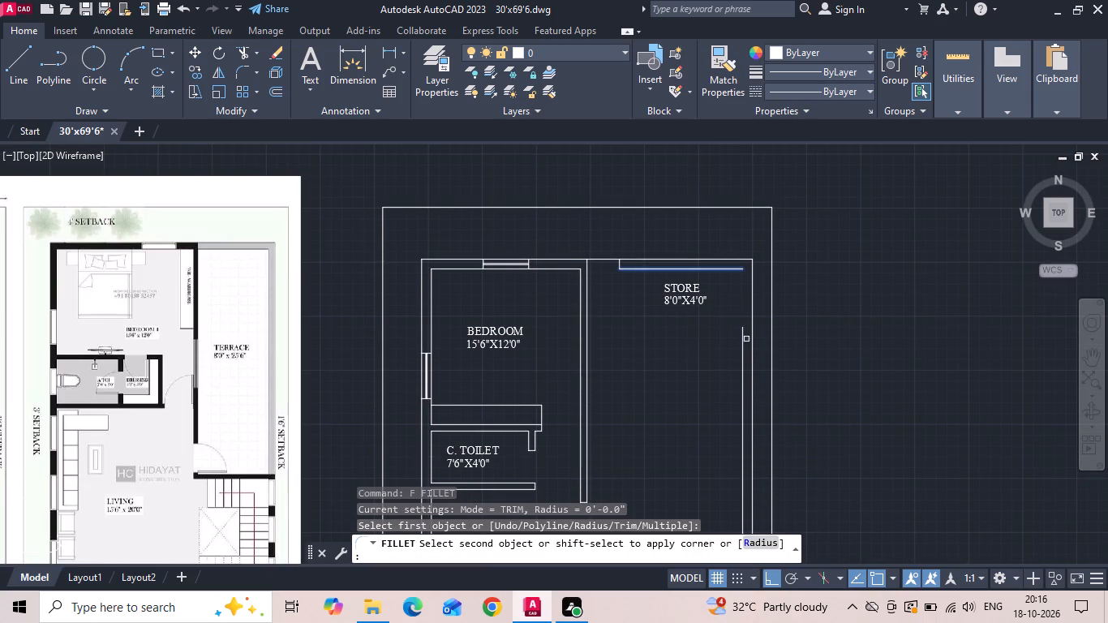
{"action": "left_click", "coordinate": [742, 350]}
{"action": "key", "text": "Escape"}
Copy the former kitchen's inner side wall line 8' toward the bedroom.
{"action": "left_click", "coordinate": [742, 347]}
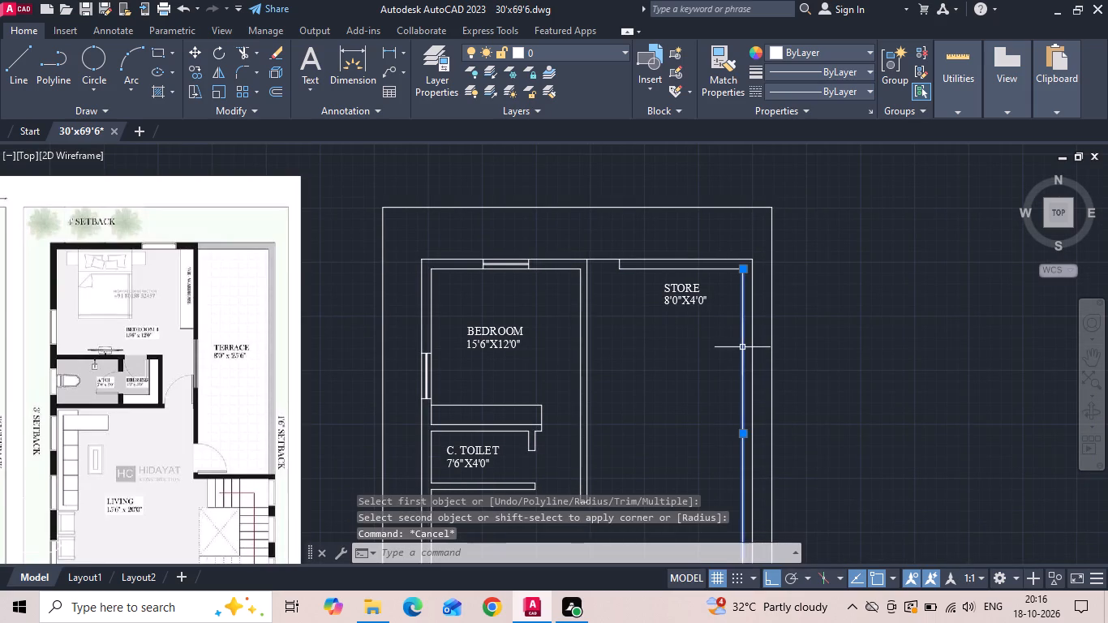
{"action": "right_click", "coordinate": [742, 347]}
{"action": "left_click", "coordinate": [775, 314]}
{"action": "left_click_drag", "start_coordinate": [865, 346], "coordinate": [836, 350]}
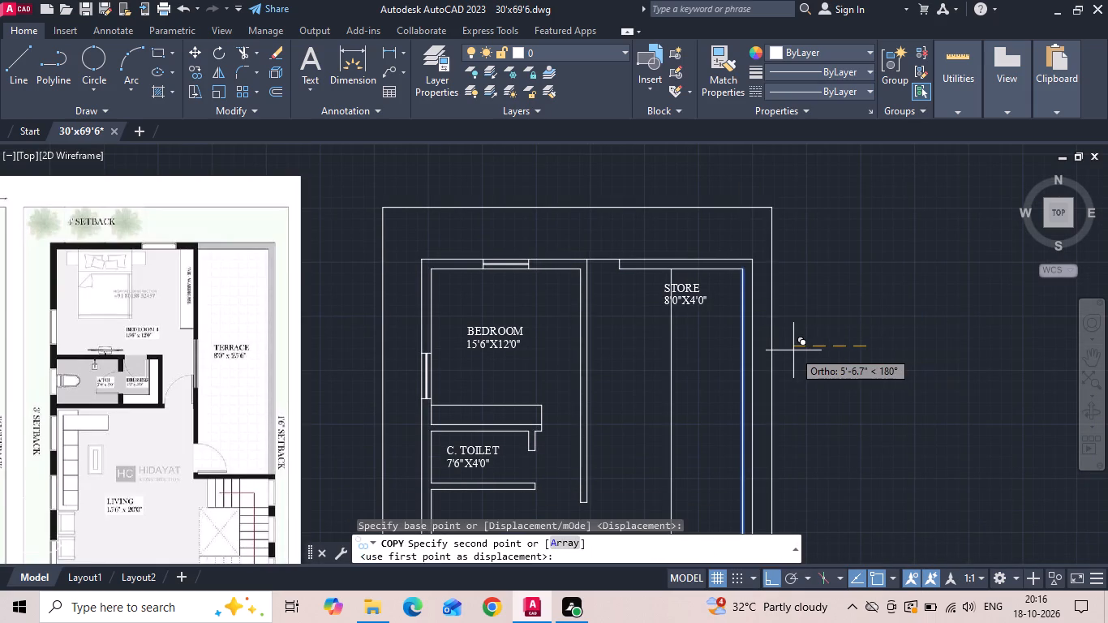
{"action": "type", "text": "8'"}
{"action": "key", "text": "Return"}
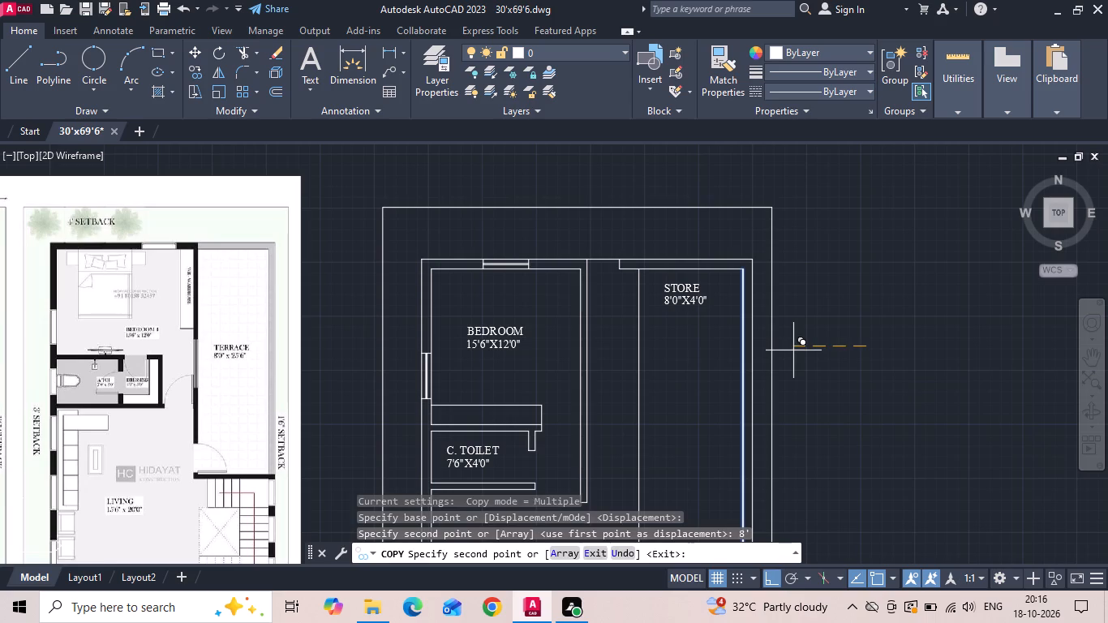
{"action": "key", "text": "Escape"}
Offset the copied line 6" toward the bedroom to form the terrace partition wall.
{"action": "key", "text": "o"}
{"action": "key", "text": "Return"}
{"action": "key", "text": "6"}
{"action": "key", "text": "Return"}
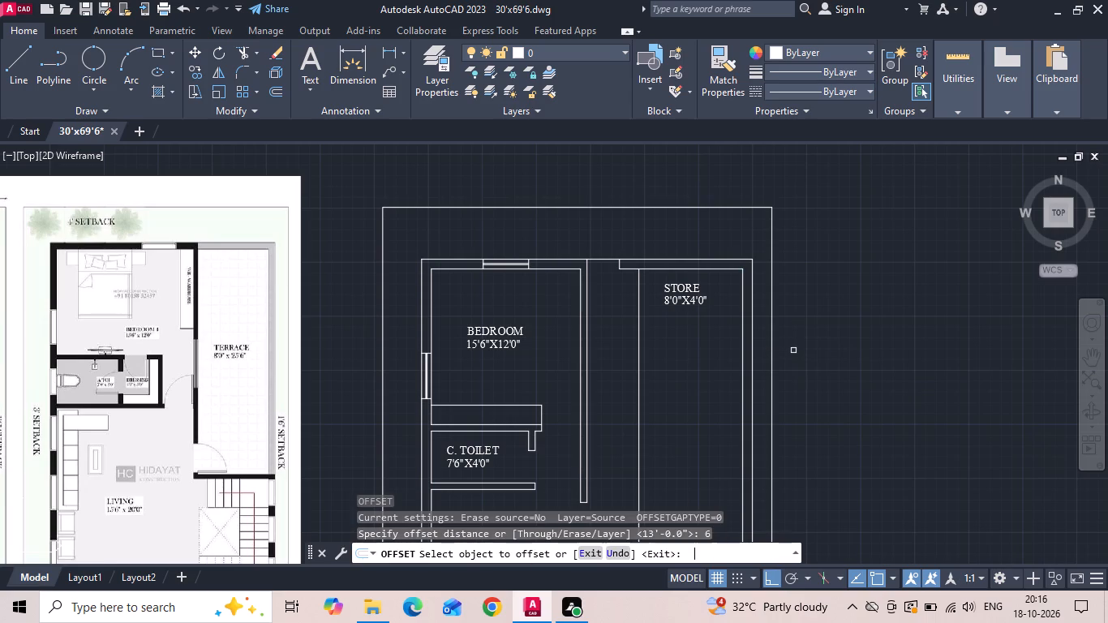
{"action": "scroll", "coordinate": [656, 309], "scroll_direction": "up", "scroll_amount": 1}
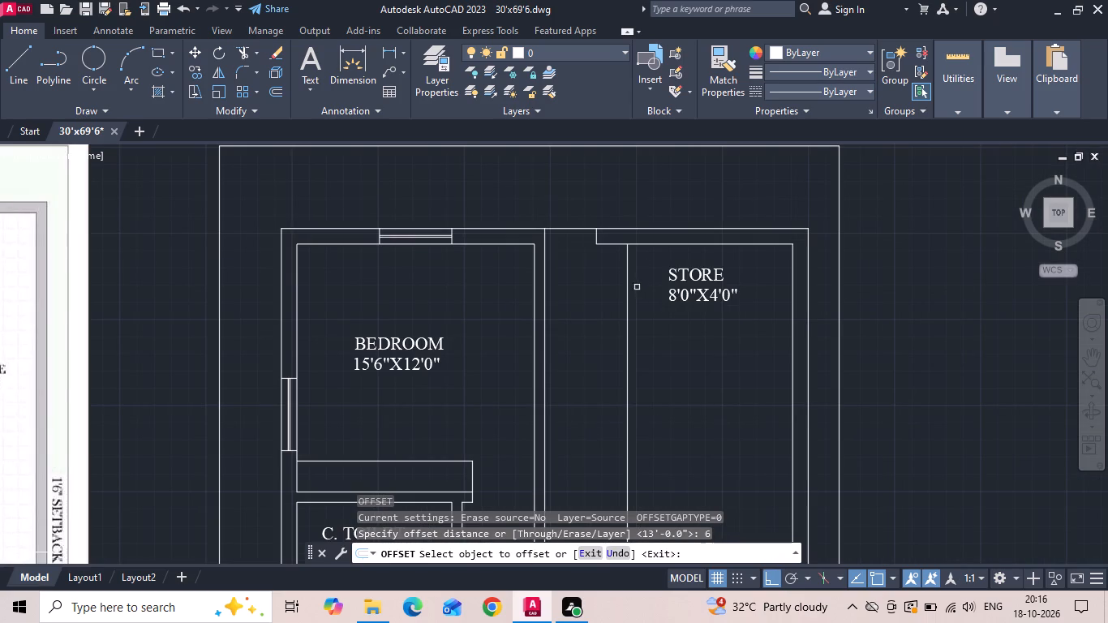
{"action": "left_click_drag", "start_coordinate": [629, 269], "coordinate": [612, 276]}
{"action": "left_click", "coordinate": [578, 290]}
{"action": "key", "text": "Escape"}
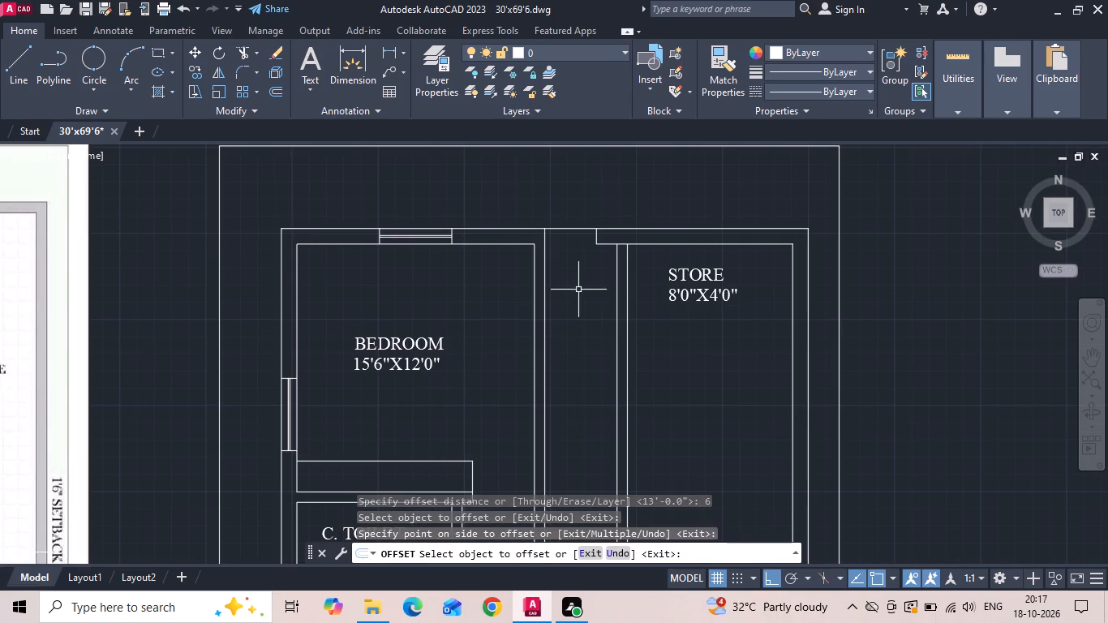
Erase the two old bedroom partition wall lines and the short jamb line at the rear wall opening.
{"action": "left_click_drag", "start_coordinate": [561, 280], "coordinate": [530, 303]}
{"action": "left_click", "coordinate": [500, 322]}
{"action": "key", "text": "Delete"}
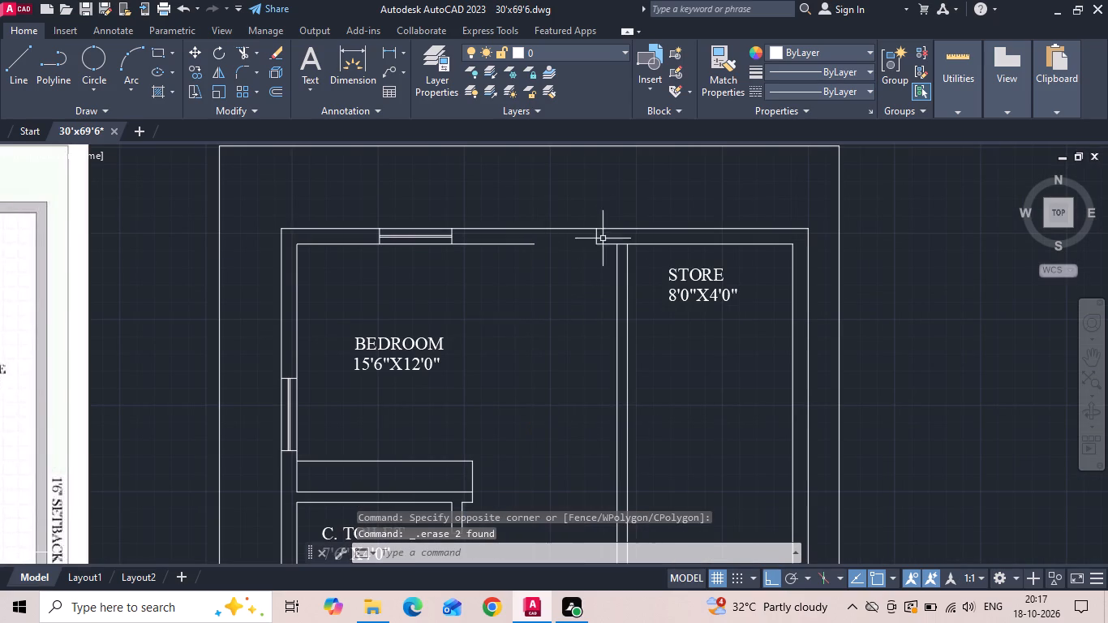
{"action": "scroll", "coordinate": [625, 208], "scroll_direction": "up", "scroll_amount": 2}
{"action": "left_click_drag", "start_coordinate": [561, 277], "coordinate": [533, 284]}
{"action": "left_click", "coordinate": [519, 285]}
{"action": "key", "text": "Delete"}
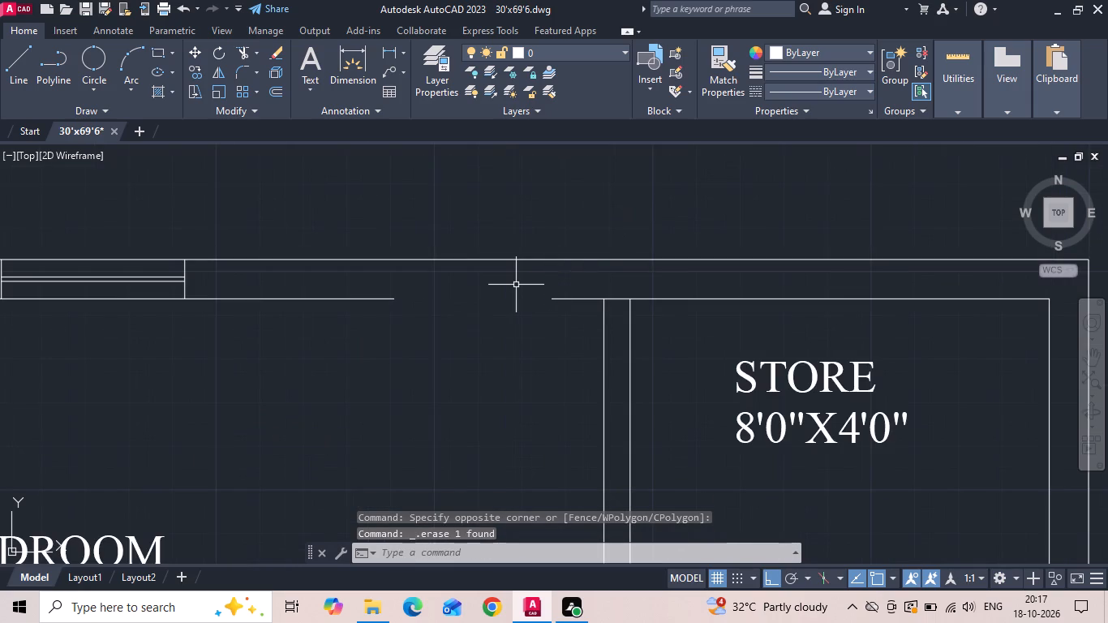
Fillet both lines of the new partition wall to the inner rear wall lines of the terrace and bedroom, forming closed corners.
{"action": "type", "text": "F"}
{"action": "key", "text": "space"}
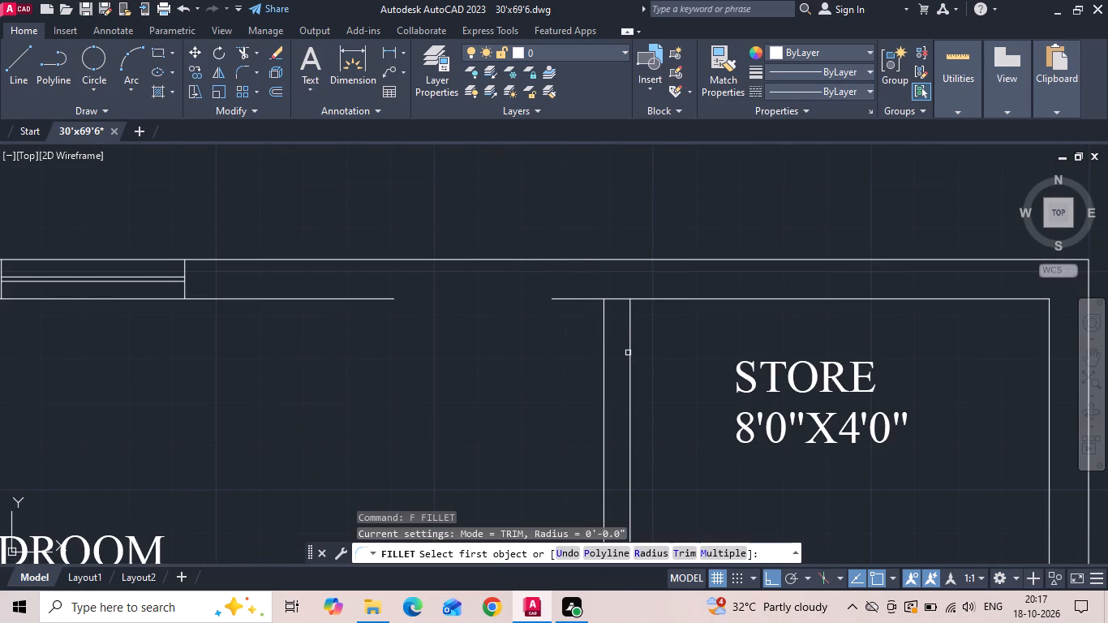
{"action": "left_click", "coordinate": [629, 354]}
{"action": "left_click", "coordinate": [657, 299]}
{"action": "key", "text": "space"}
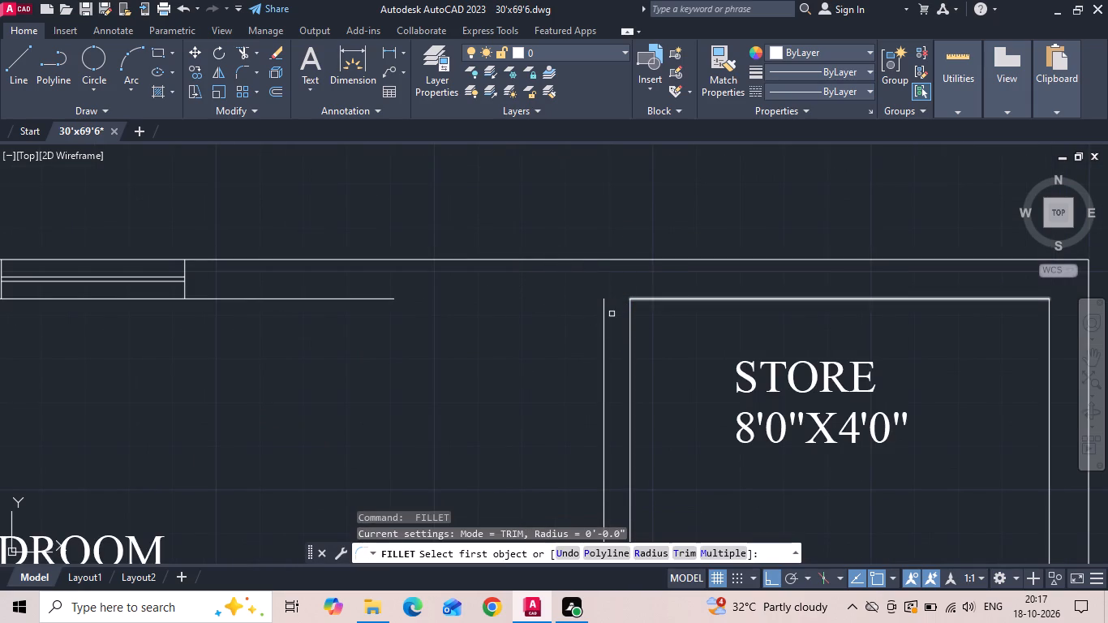
{"action": "left_click", "coordinate": [603, 359]}
{"action": "left_click", "coordinate": [354, 299]}
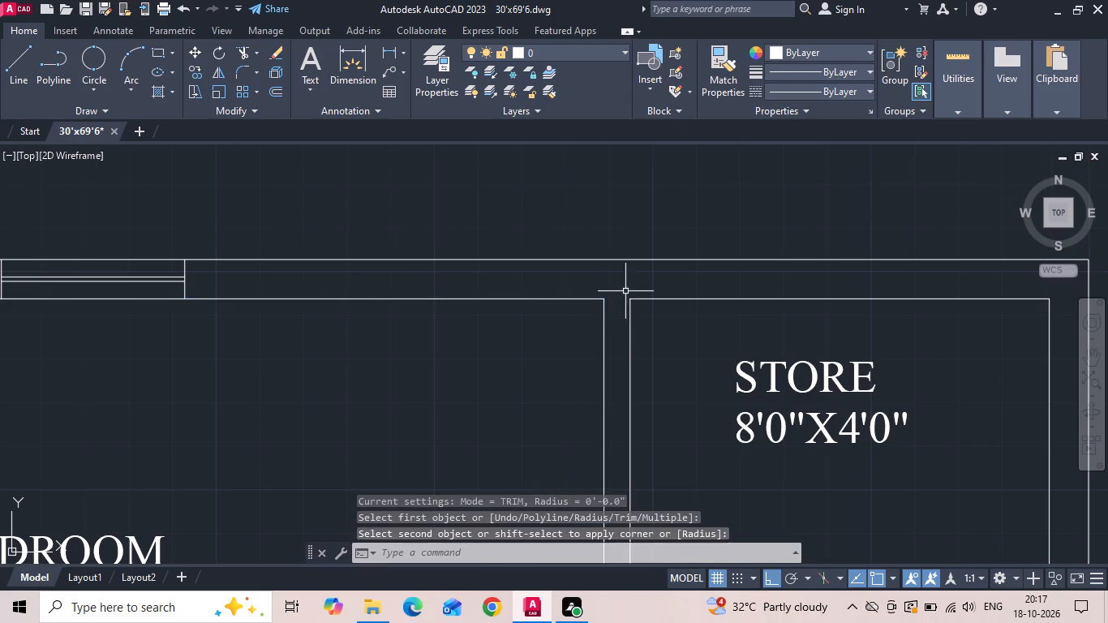
{"action": "scroll", "coordinate": [625, 291], "scroll_direction": "down", "scroll_amount": 4}
{"action": "key", "text": "Escape"}
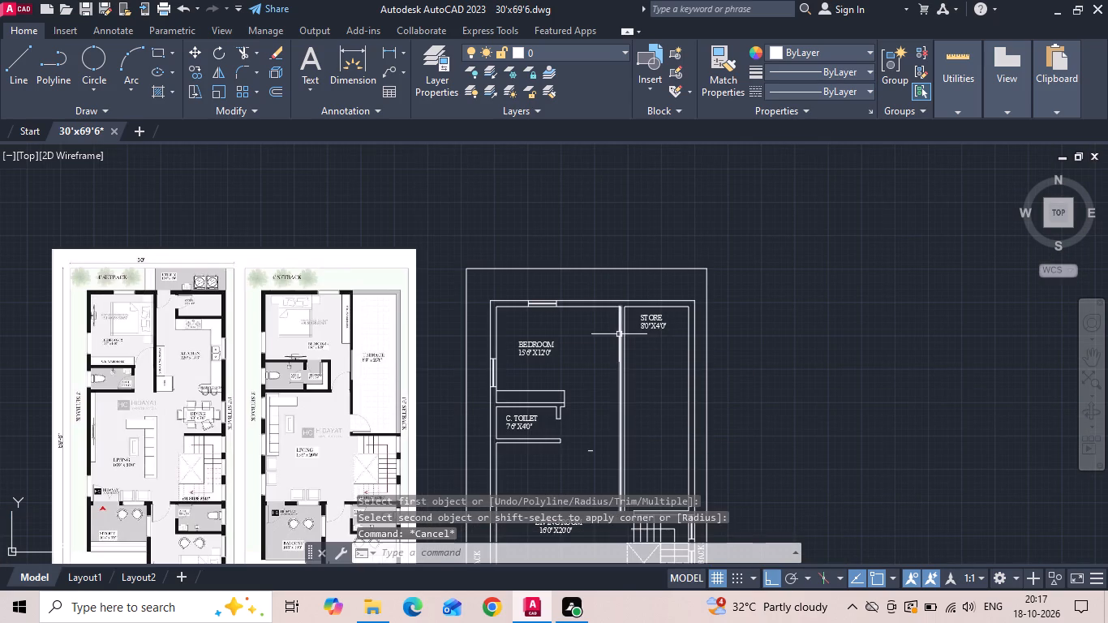
Change the STORE label to read TERRACE 8'0"X25'6".
{"action": "scroll", "coordinate": [612, 324], "scroll_direction": "up", "scroll_amount": 1}
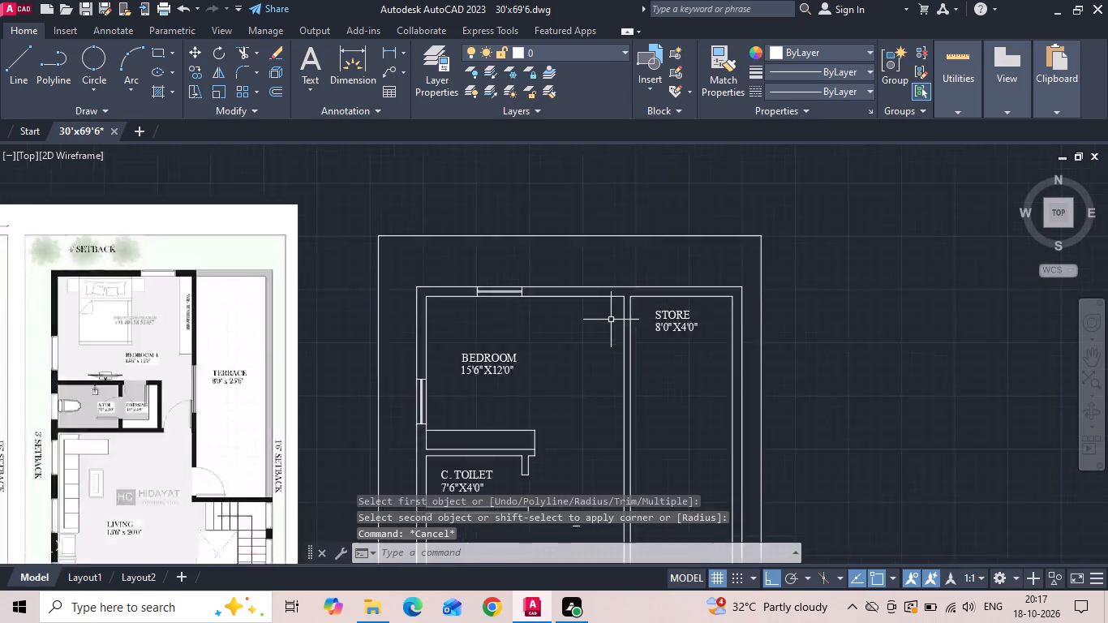
{"action": "scroll", "coordinate": [610, 317], "scroll_direction": "up", "scroll_amount": 1}
{"action": "scroll", "coordinate": [608, 257], "scroll_direction": "down", "scroll_amount": 2}
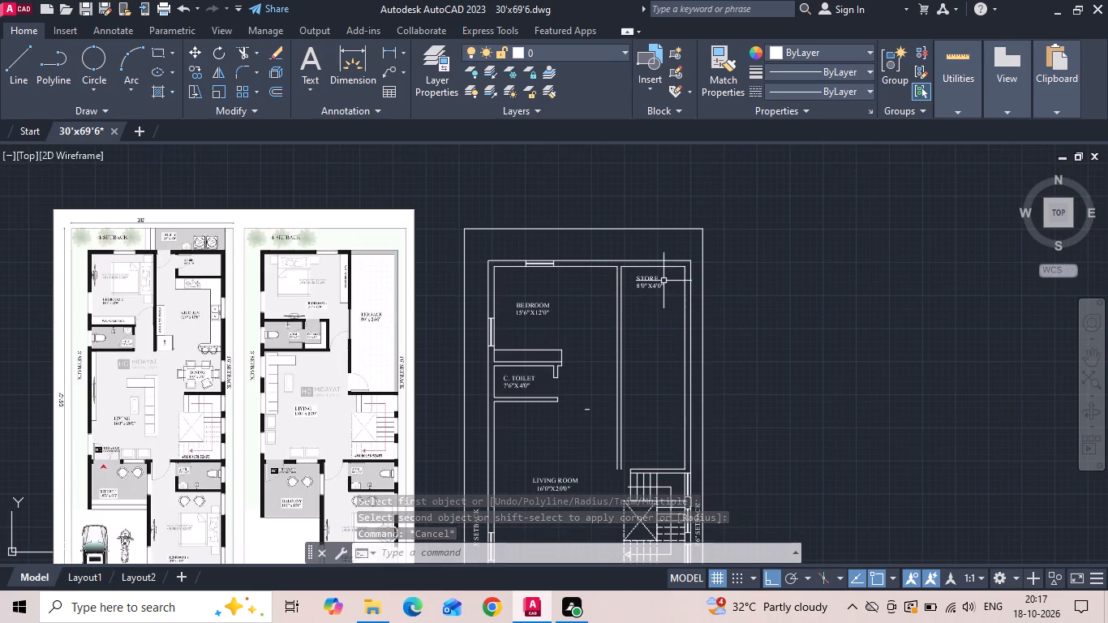
{"action": "scroll", "coordinate": [659, 278], "scroll_direction": "up", "scroll_amount": 1}
{"action": "double_click", "coordinate": [657, 277]}
{"action": "scroll", "coordinate": [656, 277], "scroll_direction": "up", "scroll_amount": 2}
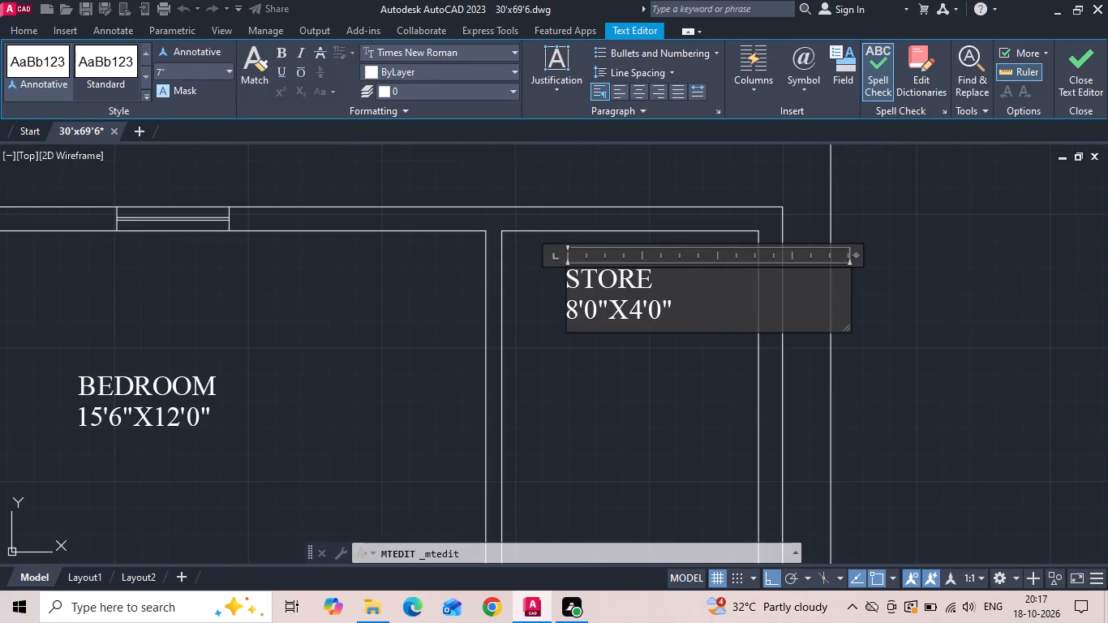
{"action": "left_click_drag", "start_coordinate": [656, 278], "coordinate": [483, 293]}
{"action": "key", "text": "BackSpace"}
{"action": "type", "text": "TERRACE"}
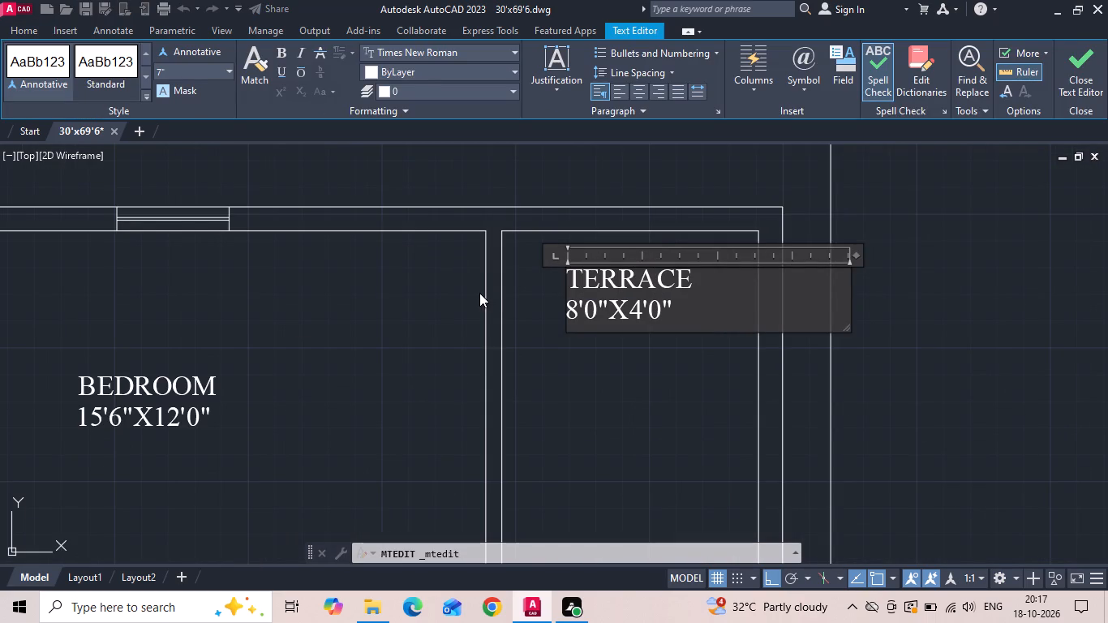
{"action": "scroll", "coordinate": [805, 346], "scroll_direction": "down", "scroll_amount": 1}
{"action": "middle_click_drag", "start_coordinate": [304, 349], "coordinate": [441, 337]}
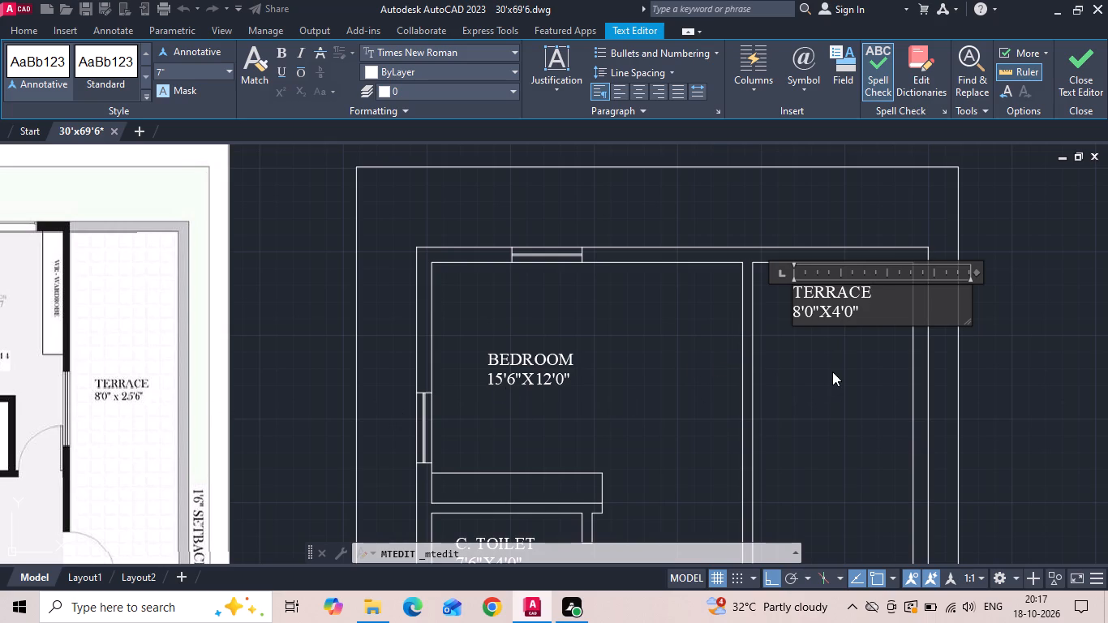
{"action": "scroll", "coordinate": [844, 320], "scroll_direction": "up", "scroll_amount": 3}
{"action": "left_click", "coordinate": [813, 308]}
{"action": "key", "text": "BackSpace"}
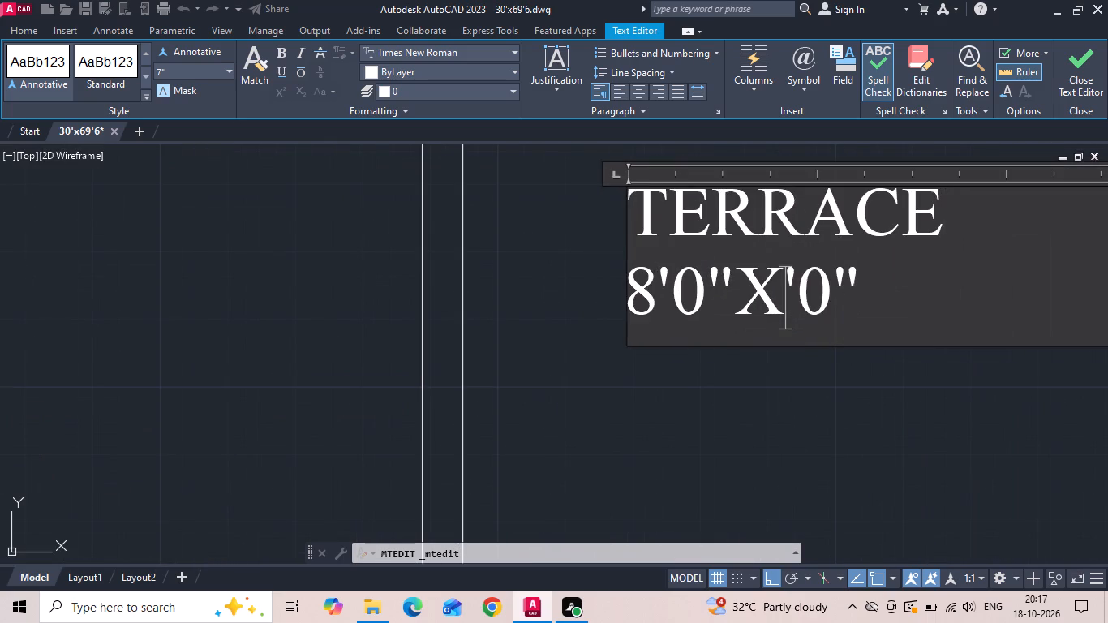
{"action": "type", "text": "25"}
{"action": "left_click", "coordinate": [900, 310]}
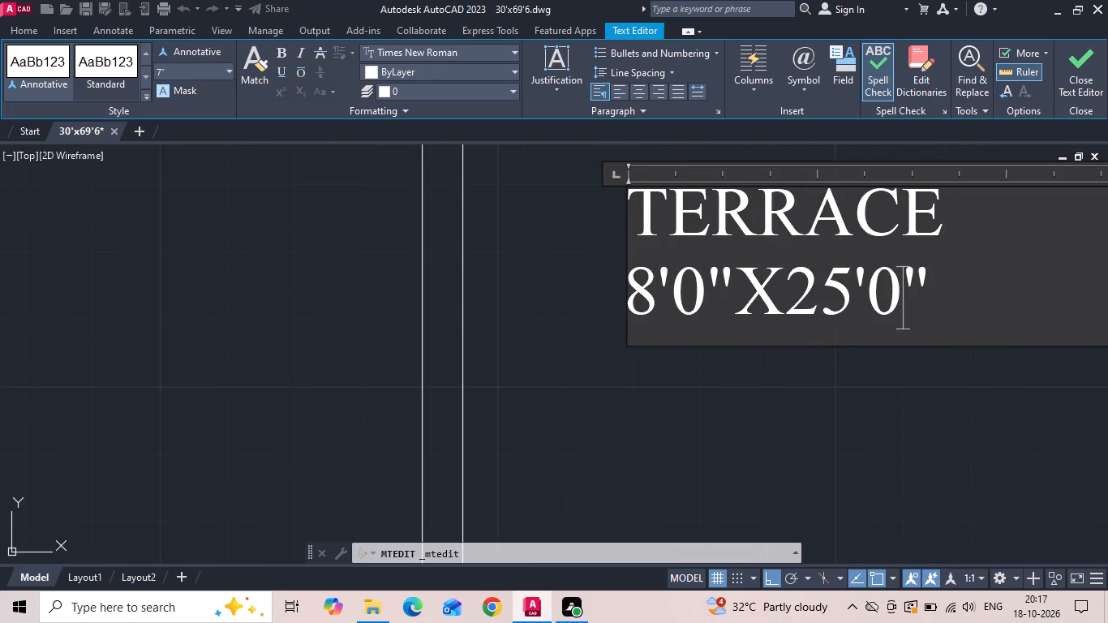
{"action": "key", "text": "BackSpace"}
{"action": "key", "text": "6"}
{"action": "scroll", "coordinate": [781, 322], "scroll_direction": "down", "scroll_amount": 2}
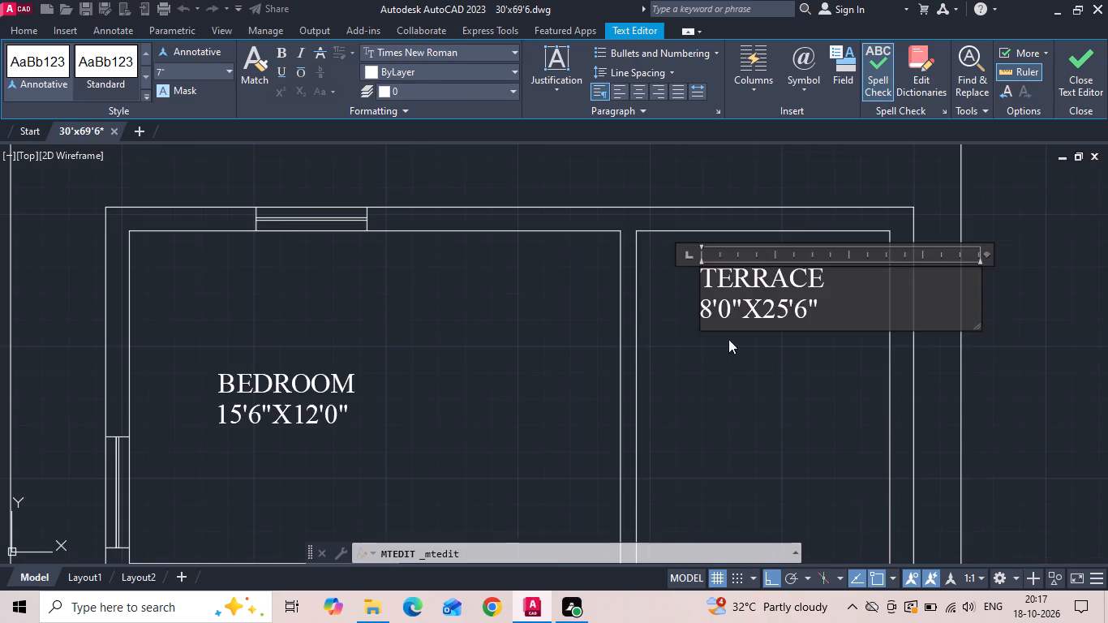
{"action": "left_click", "coordinate": [730, 357]}
Measure the terrace's inner length from the rear wall to the staircase wall with a linear dimension, without placing it.
{"action": "left_click", "coordinate": [395, 50]}
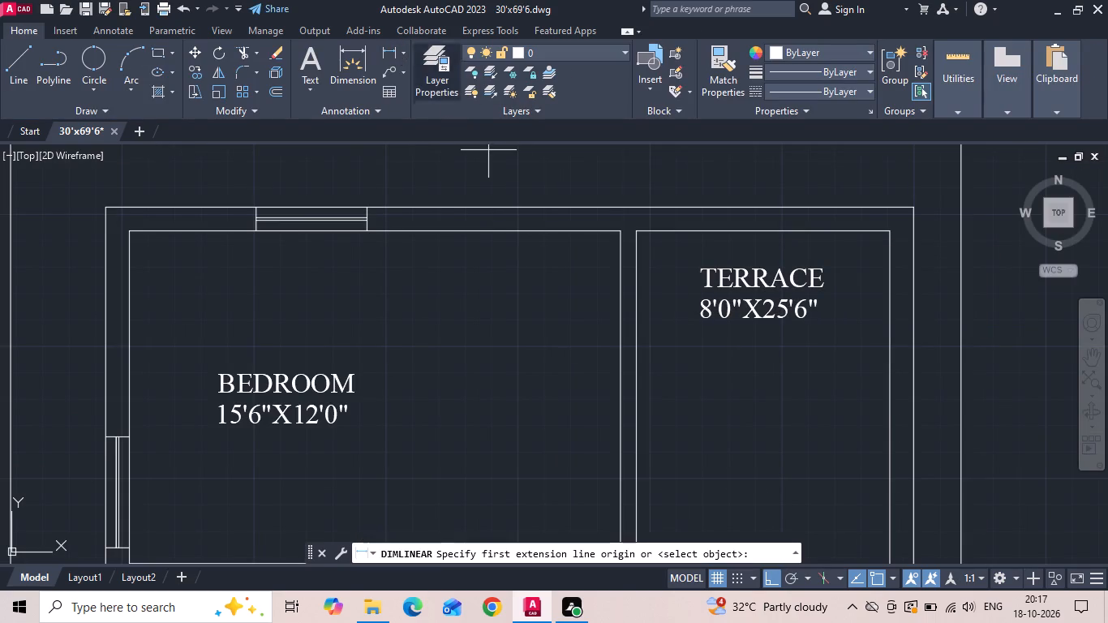
{"action": "left_click", "coordinate": [866, 238]}
{"action": "scroll", "coordinate": [866, 237], "scroll_direction": "down", "scroll_amount": 2}
{"action": "middle_click_drag", "start_coordinate": [840, 412], "coordinate": [853, 348]}
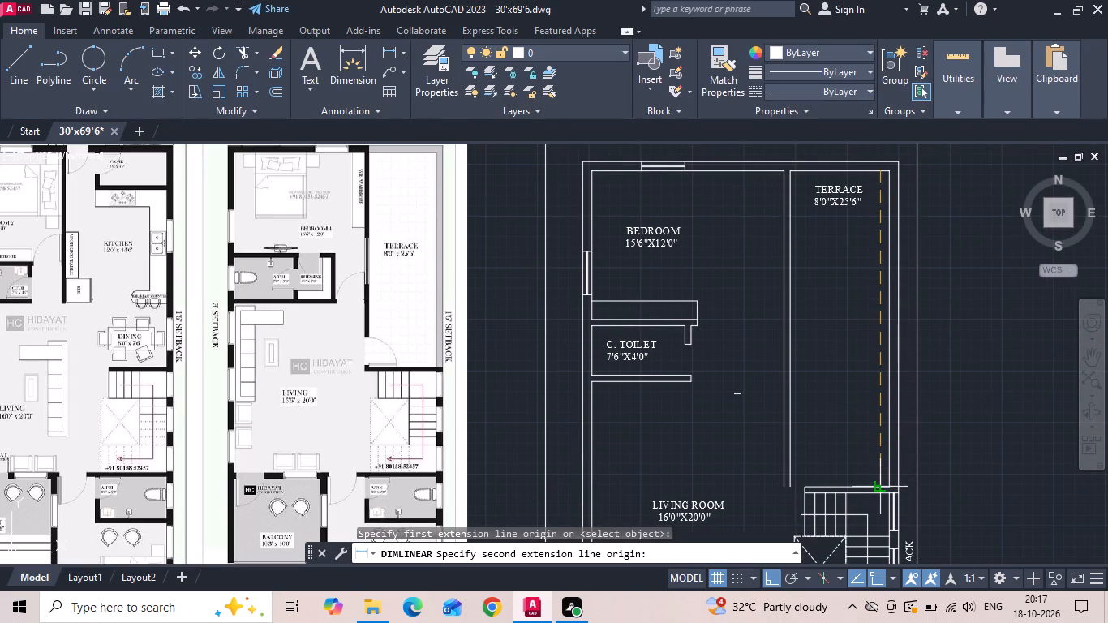
{"action": "left_click", "coordinate": [880, 489]}
{"action": "scroll", "coordinate": [868, 383], "scroll_direction": "up", "scroll_amount": 1}
{"action": "key", "text": "Escape"}
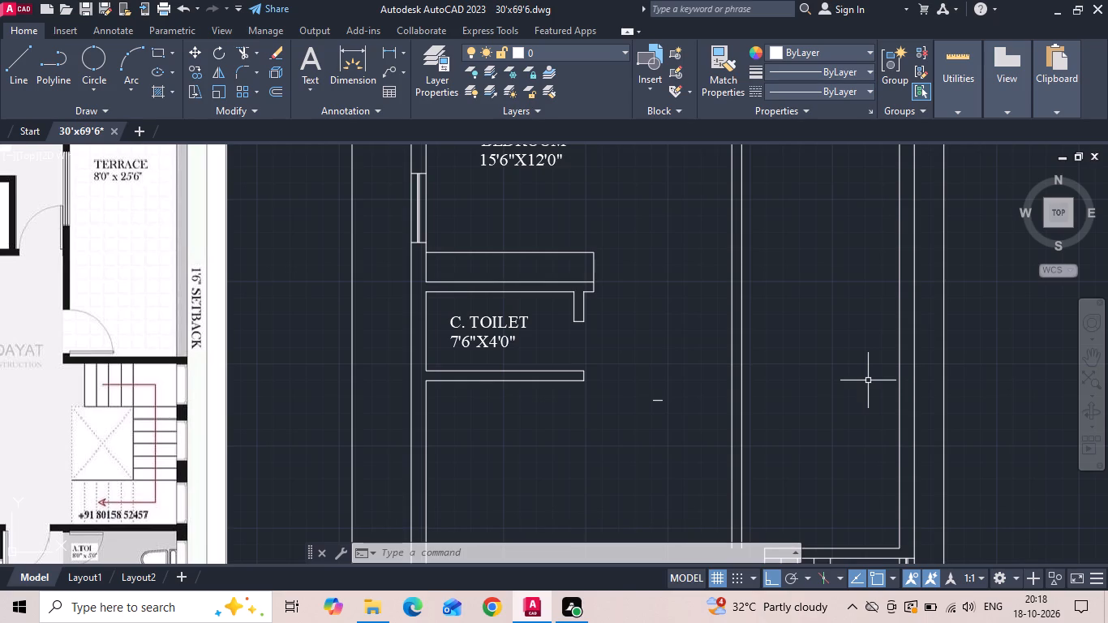
{"action": "key", "text": "Escape"}
Save the drawing.
{"action": "key", "text": "ctrl+s"}
{"action": "key", "text": "ctrl+s"}
{"action": "key", "text": "ctrl+s"}
{"action": "key", "text": "ctrl+s"}
{"action": "key", "text": "ctrl+s"}
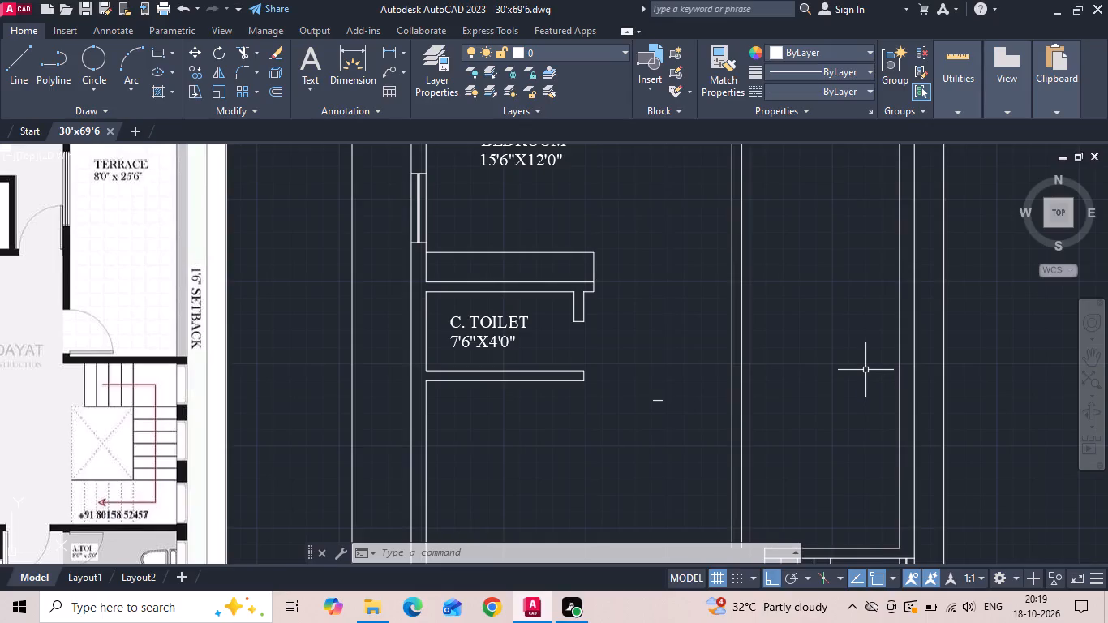
Check the attached toilet in the reference plan and move the C. TOILET's living-room-side wall 12" toward the living room.
{"action": "scroll", "coordinate": [714, 303], "scroll_direction": "down", "scroll_amount": 2}
{"action": "key", "text": "Escape"}
{"action": "scroll", "coordinate": [387, 271], "scroll_direction": "up", "scroll_amount": 2}
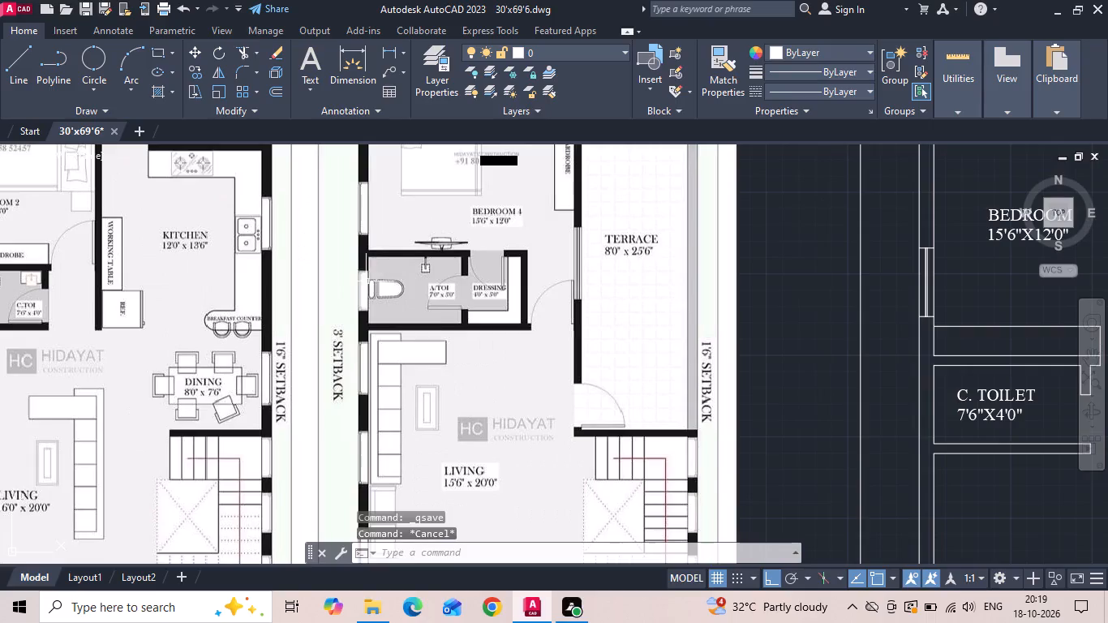
{"action": "scroll", "coordinate": [363, 285], "scroll_direction": "down", "scroll_amount": 1}
{"action": "scroll", "coordinate": [368, 278], "scroll_direction": "up", "scroll_amount": 3}
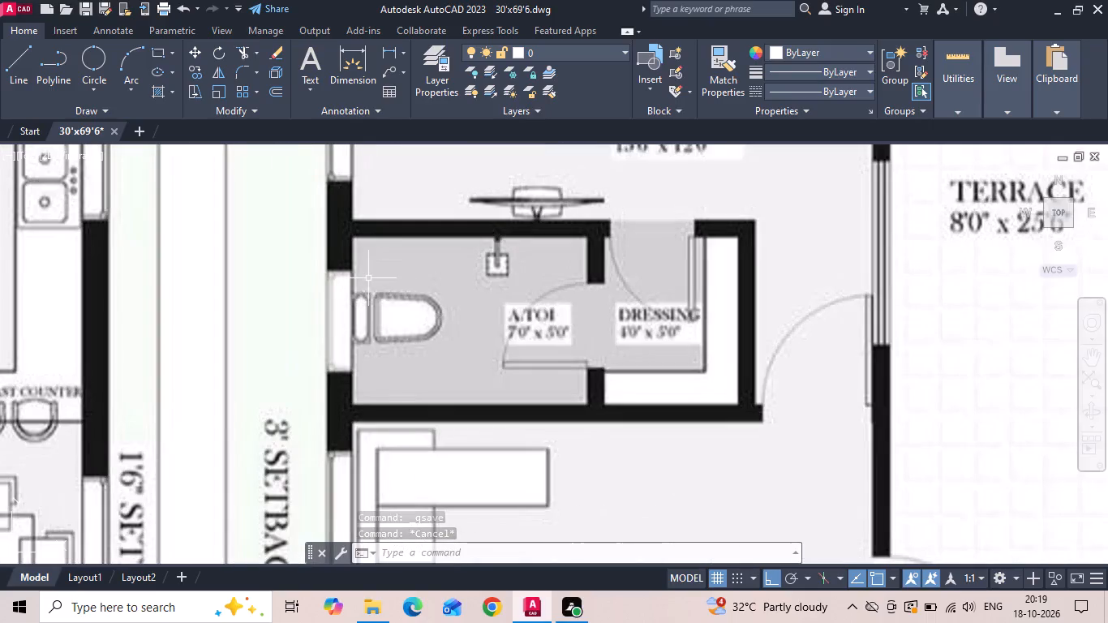
{"action": "scroll", "coordinate": [368, 278], "scroll_direction": "down", "scroll_amount": 4}
{"action": "scroll", "coordinate": [640, 305], "scroll_direction": "up", "scroll_amount": 2}
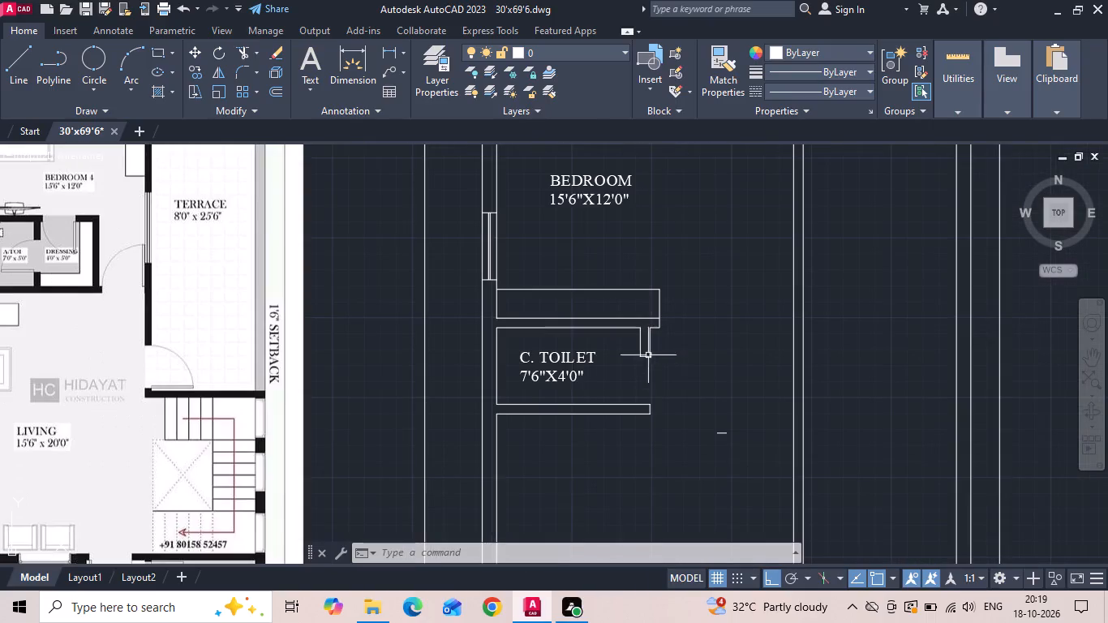
{"action": "left_click_drag", "start_coordinate": [680, 382], "coordinate": [633, 427]}
{"action": "left_click", "coordinate": [624, 437]}
{"action": "right_click", "coordinate": [659, 387]}
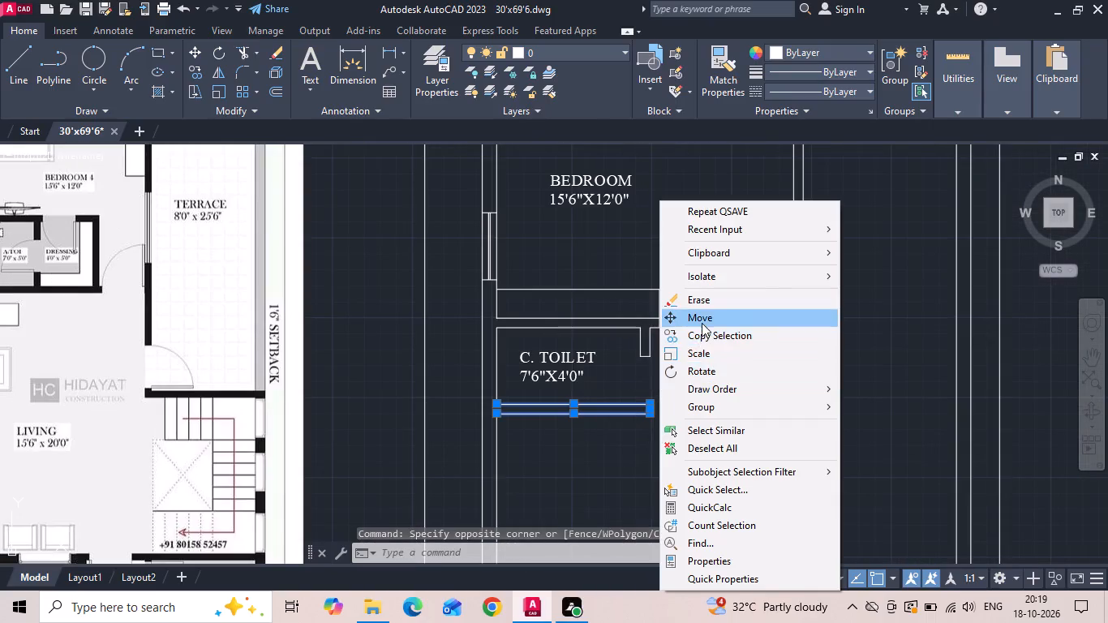
{"action": "left_click", "coordinate": [702, 322]}
{"action": "left_click_drag", "start_coordinate": [701, 351], "coordinate": [689, 389]}
{"action": "type", "text": "12"}
{"action": "key", "text": "space"}
Fillet both lines of the moved toilet wall to the inner side wall lines of the living room and toilet.
{"action": "key", "text": "f"}
{"action": "key", "text": "space"}
{"action": "scroll", "coordinate": [484, 437], "scroll_direction": "up", "scroll_amount": 2}
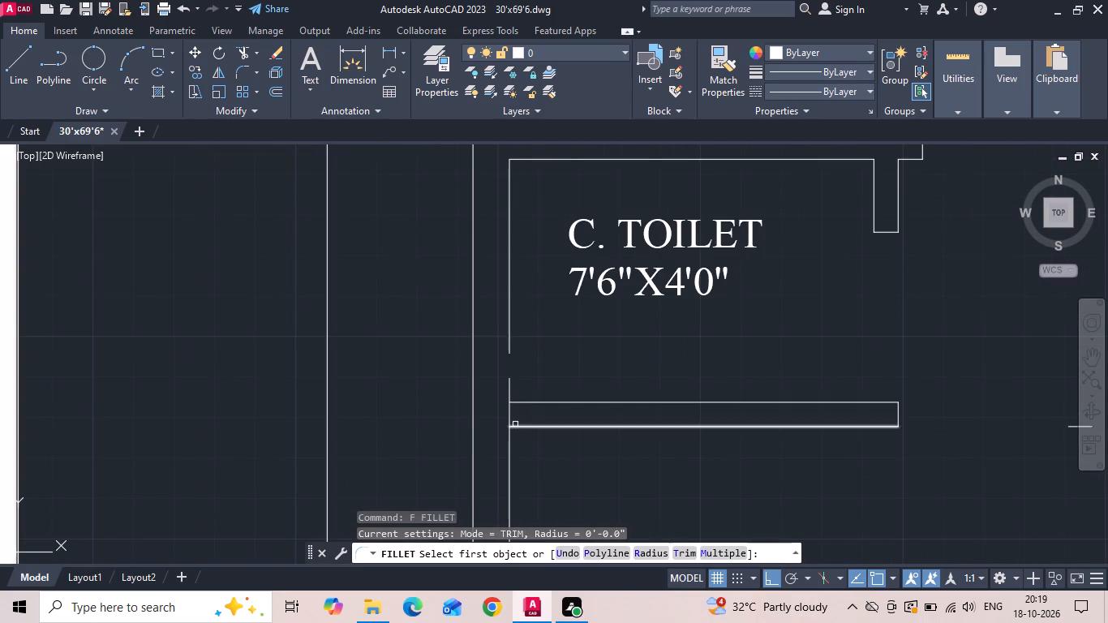
{"action": "left_click", "coordinate": [515, 424]}
{"action": "left_click", "coordinate": [508, 439]}
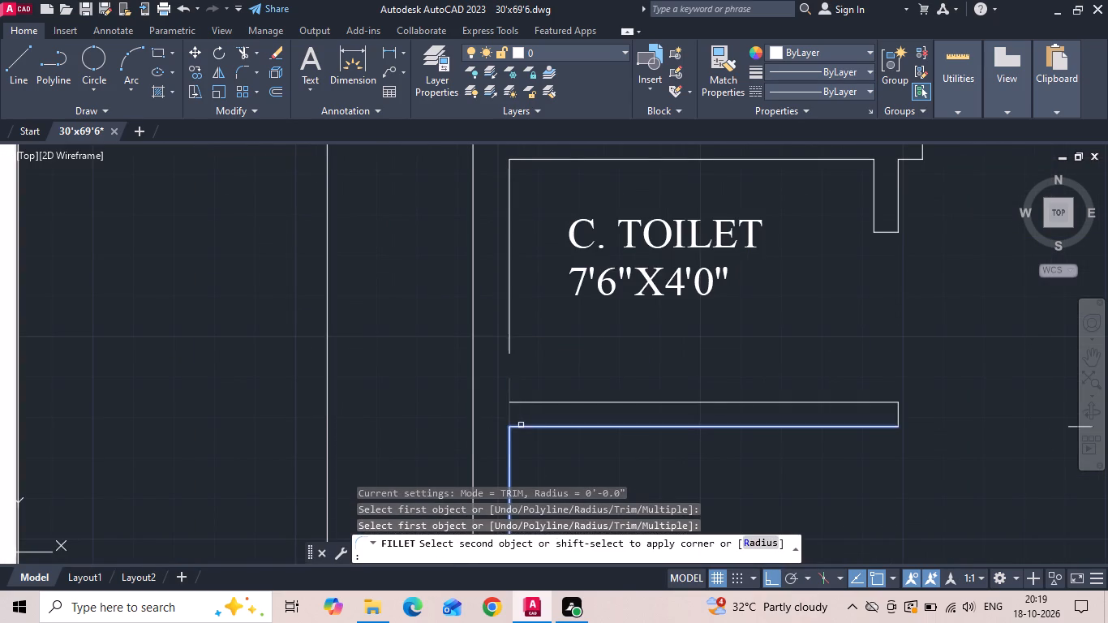
{"action": "left_click", "coordinate": [521, 425]}
{"action": "key", "text": "Escape"}
{"action": "type", "text": "F"}
{"action": "key", "text": "space"}
{"action": "left_click", "coordinate": [517, 402]}
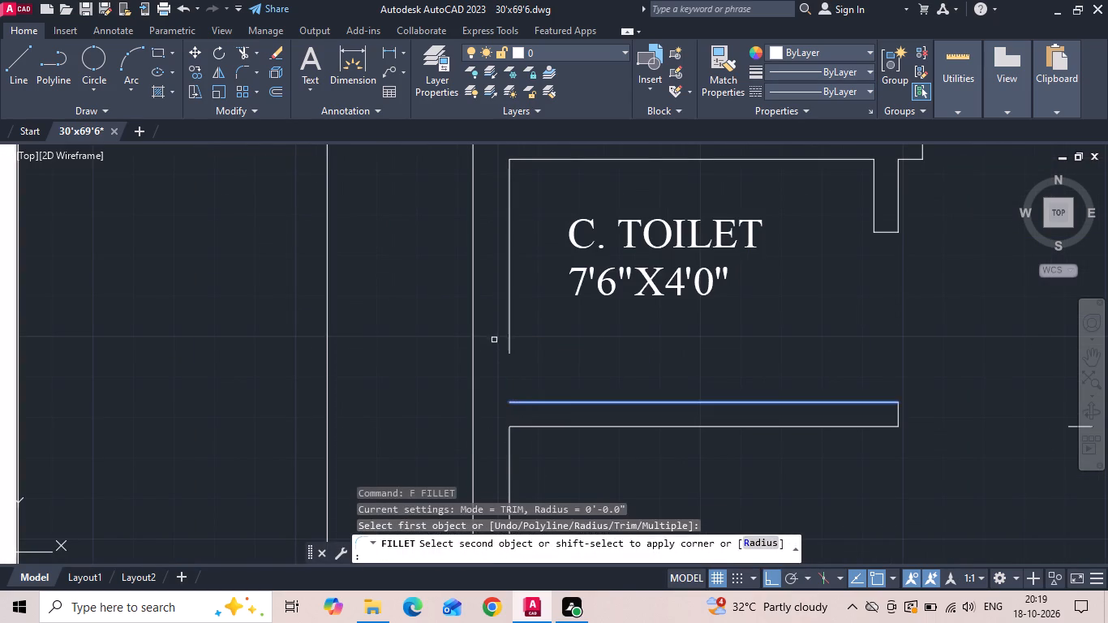
{"action": "left_click", "coordinate": [511, 321]}
{"action": "scroll", "coordinate": [495, 351], "scroll_direction": "down", "scroll_amount": 2}
{"action": "key", "text": "Escape"}
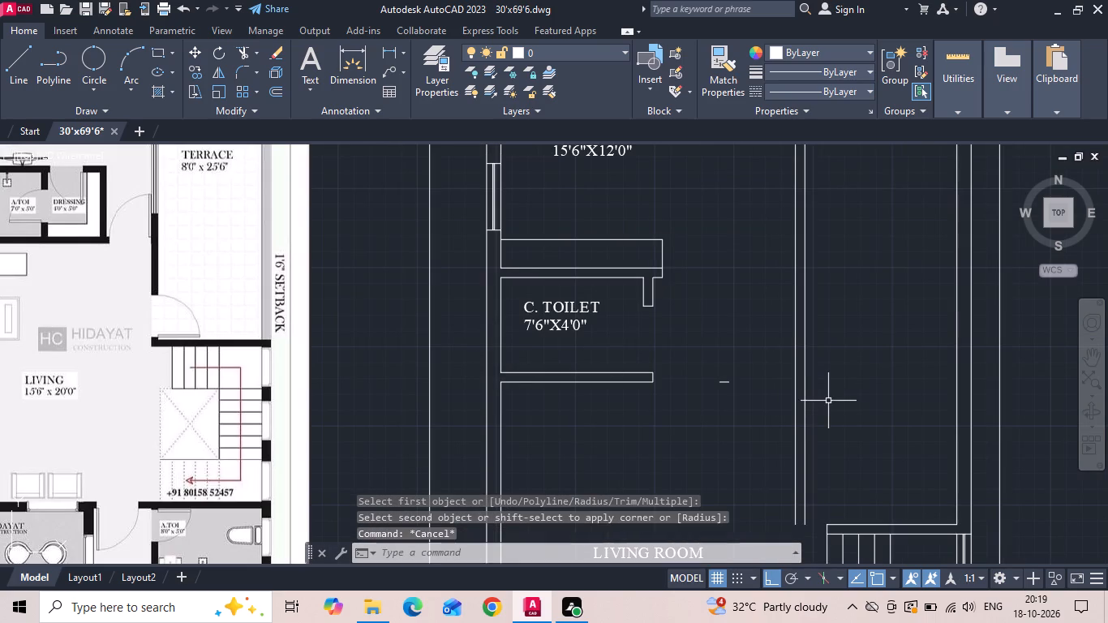
Extend both lines of the C. TOILET's bedroom-side and living-room-side walls to the terrace-side wall.
{"action": "key", "text": "e"}
{"action": "key", "text": "x"}
{"action": "key", "text": "space"}
{"action": "left_click", "coordinate": [648, 267]}
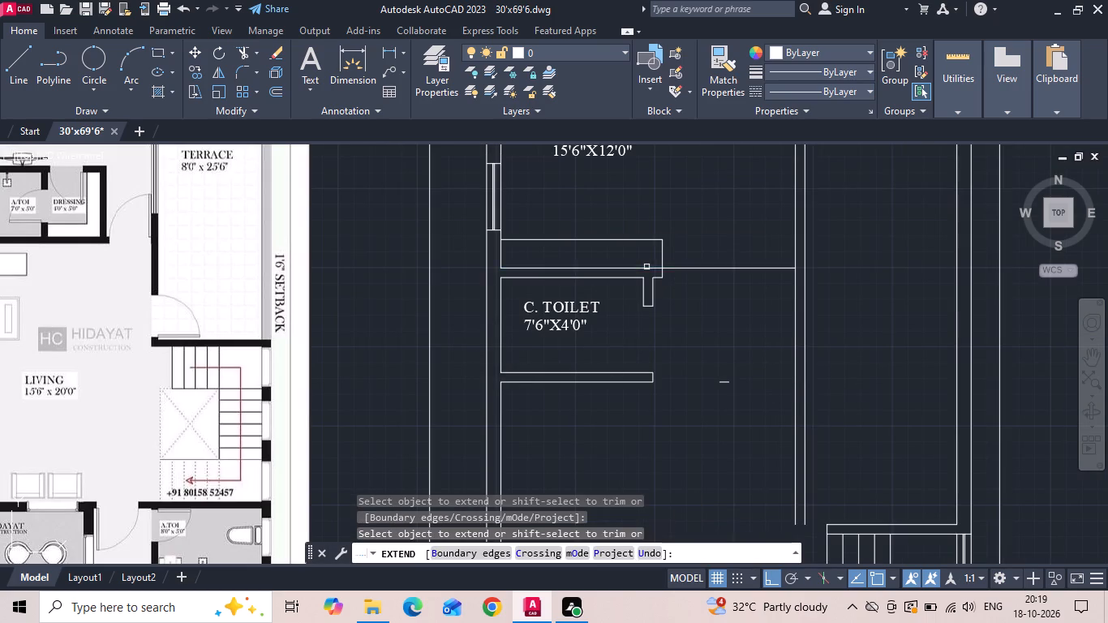
{"action": "left_click", "coordinate": [659, 276]}
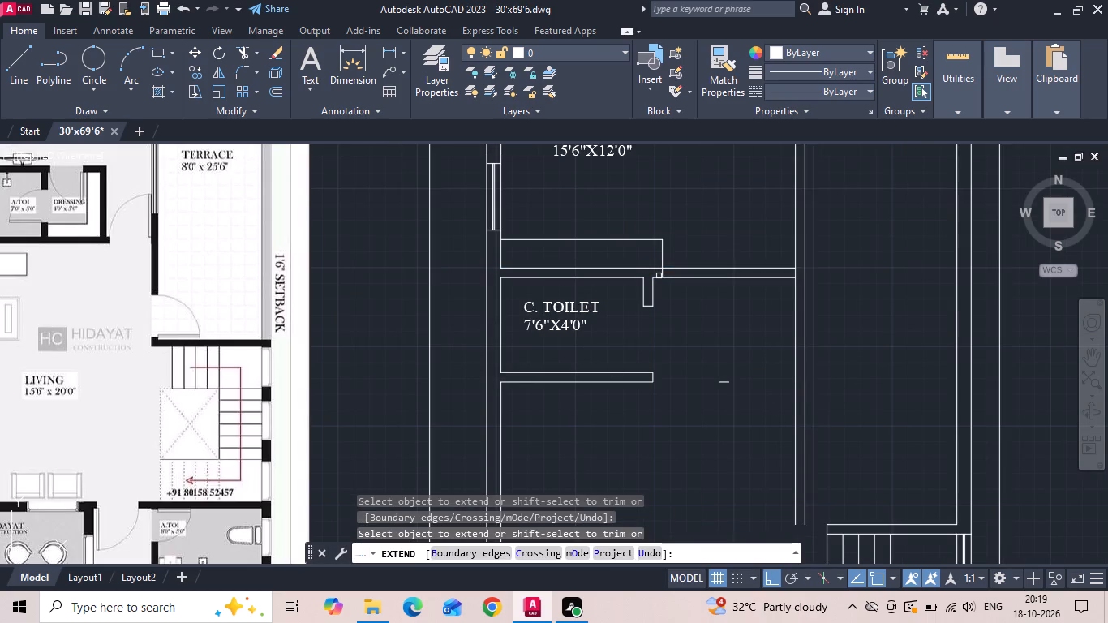
{"action": "left_click_drag", "start_coordinate": [643, 330], "coordinate": [621, 415]}
{"action": "key", "text": "Escape"}
Erase the stray short line on the living-room-side toilet wall near the terrace-side wall.
{"action": "left_click_drag", "start_coordinate": [677, 348], "coordinate": [743, 441]}
{"action": "left_click", "coordinate": [748, 444]}
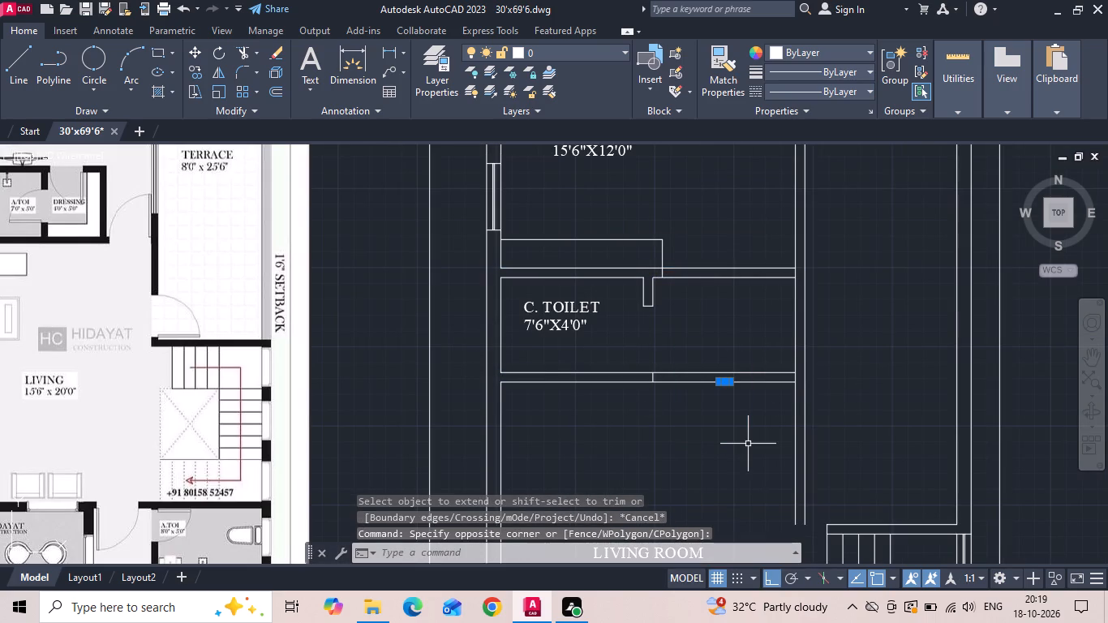
{"action": "key", "text": "Delete"}
Offset the inner line of the terrace-side wall 3' toward the toilet to mark the dressing's outer end.
{"action": "type", "text": "O"}
{"action": "key", "text": "space"}
{"action": "type", "text": "3'"}
{"action": "key", "text": "Return"}
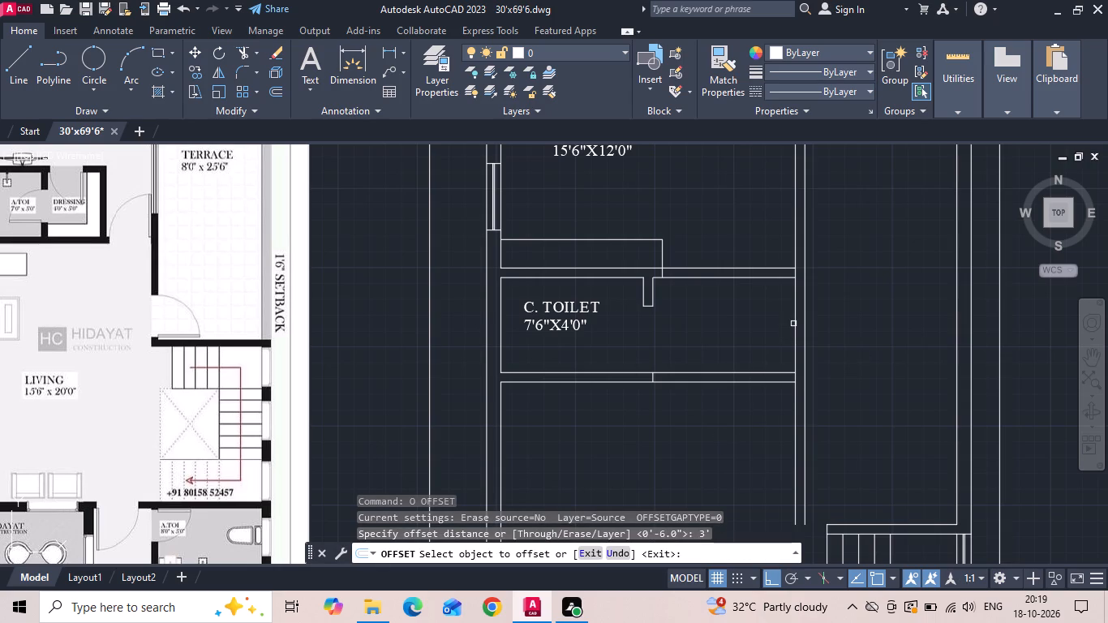
{"action": "left_click", "coordinate": [793, 324]}
{"action": "left_click", "coordinate": [734, 346]}
{"action": "key", "text": "Escape"}
Trim the 3' offset line to the toilet's outer wall faces and remove the toilet wall lines beyond it.
{"action": "key", "text": "t"}
{"action": "key", "text": "r"}
{"action": "key", "text": "space"}
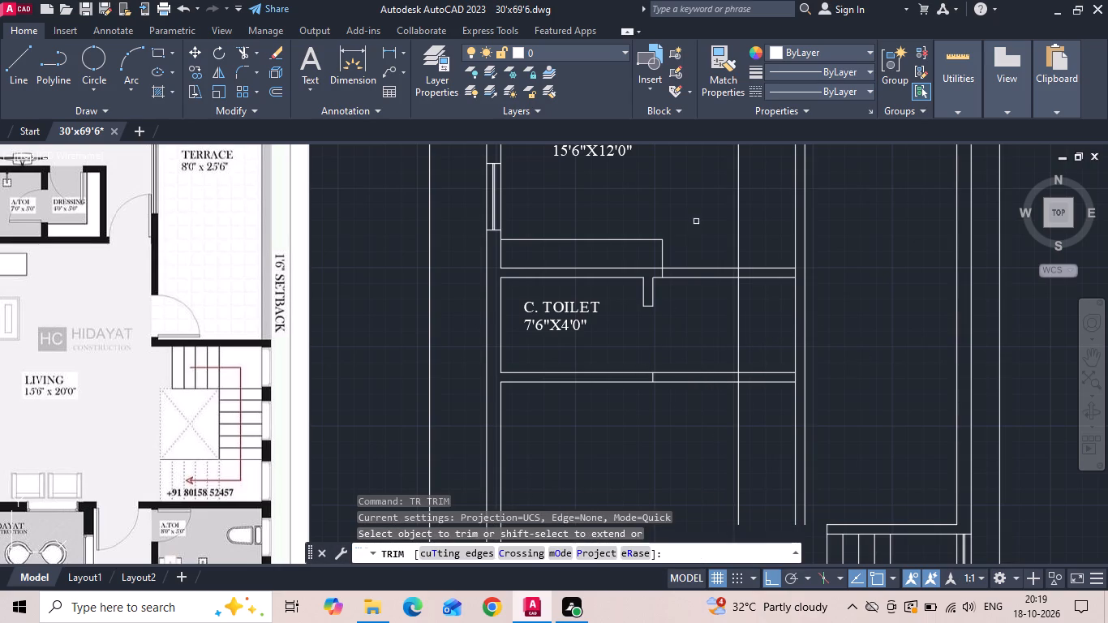
{"action": "left_click_drag", "start_coordinate": [719, 225], "coordinate": [733, 234]}
{"action": "left_click", "coordinate": [754, 260]}
{"action": "left_click_drag", "start_coordinate": [743, 233], "coordinate": [731, 187]}
{"action": "left_click_drag", "start_coordinate": [729, 196], "coordinate": [741, 247]}
{"action": "left_click_drag", "start_coordinate": [761, 427], "coordinate": [703, 466]}
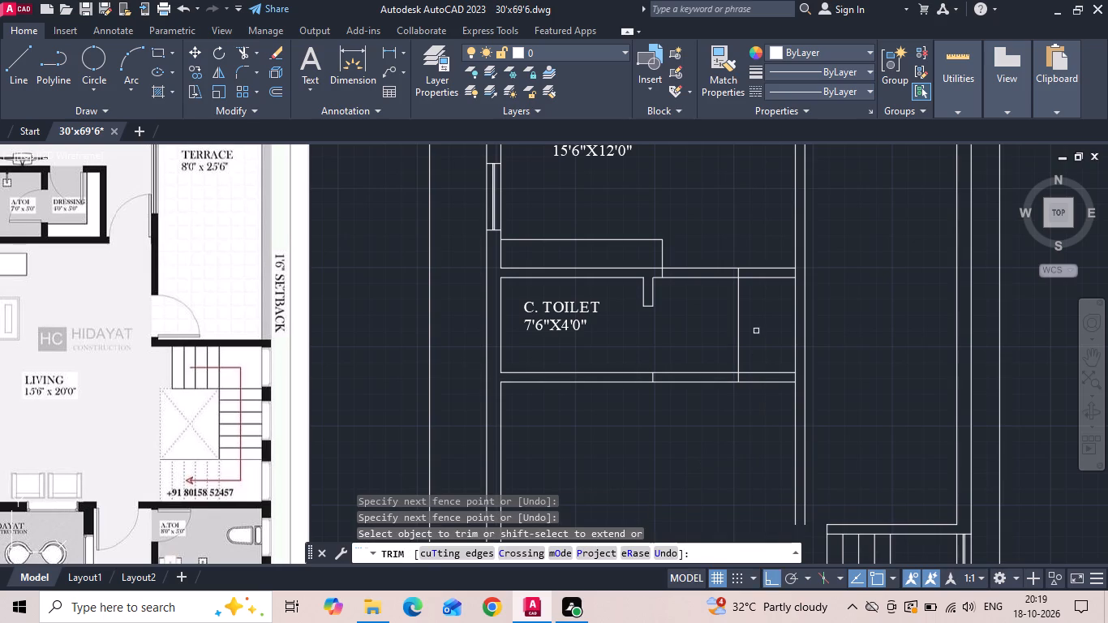
{"action": "left_click_drag", "start_coordinate": [756, 329], "coordinate": [739, 205]}
{"action": "left_click_drag", "start_coordinate": [772, 312], "coordinate": [758, 427]}
{"action": "key", "text": "Escape"}
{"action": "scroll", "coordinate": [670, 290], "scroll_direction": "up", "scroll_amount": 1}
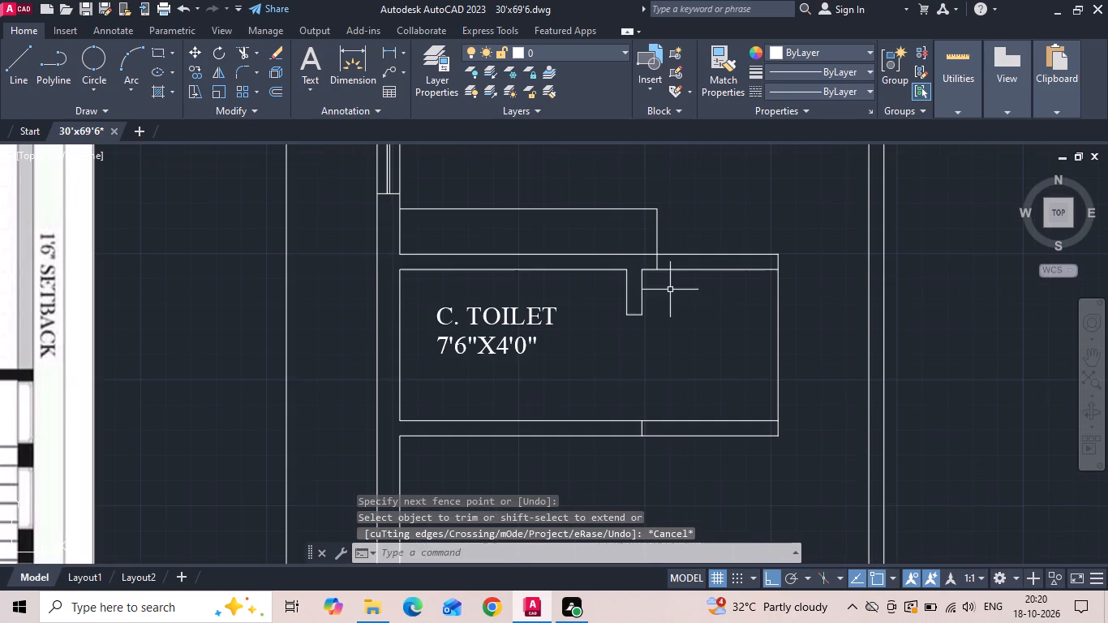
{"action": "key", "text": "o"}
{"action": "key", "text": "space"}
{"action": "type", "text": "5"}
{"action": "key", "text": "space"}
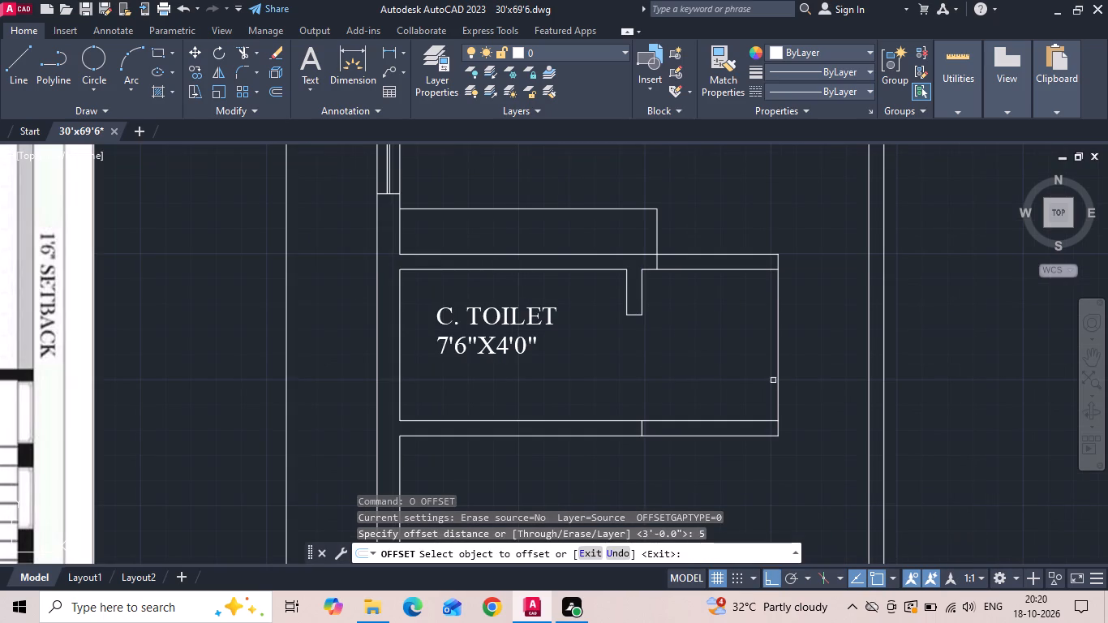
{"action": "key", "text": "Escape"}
Offset the dressing's end line 6" inward to give the end wall its thickness.
{"action": "type", "text": "O 6"}
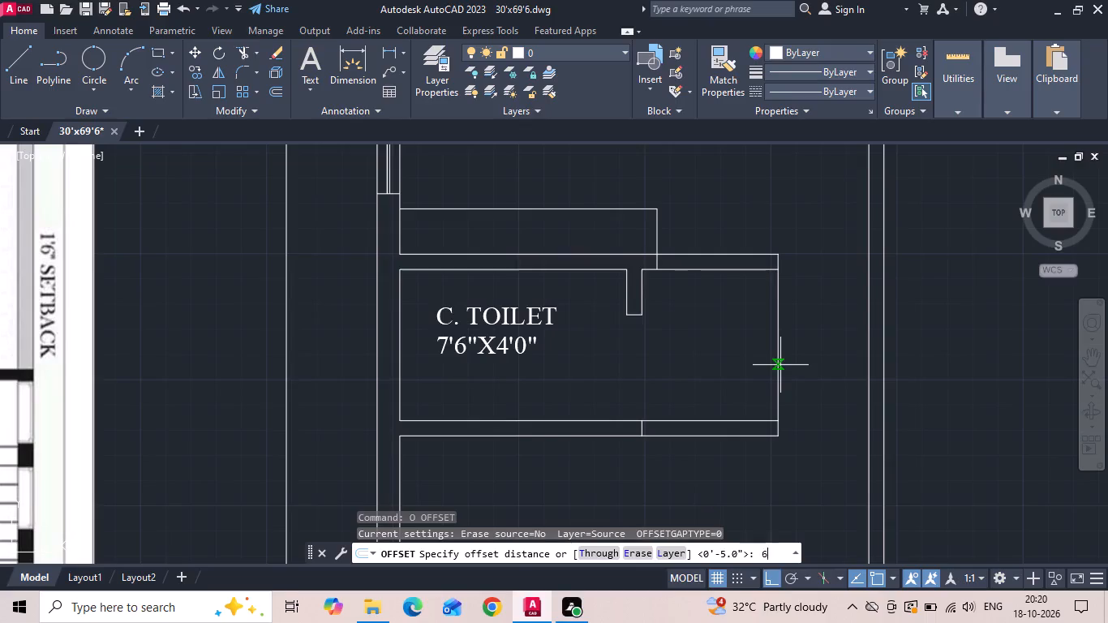
{"action": "key", "text": "space"}
{"action": "left_click_drag", "start_coordinate": [777, 346], "coordinate": [696, 353]}
{"action": "left_click", "coordinate": [681, 353]}
{"action": "key", "text": "Escape"}
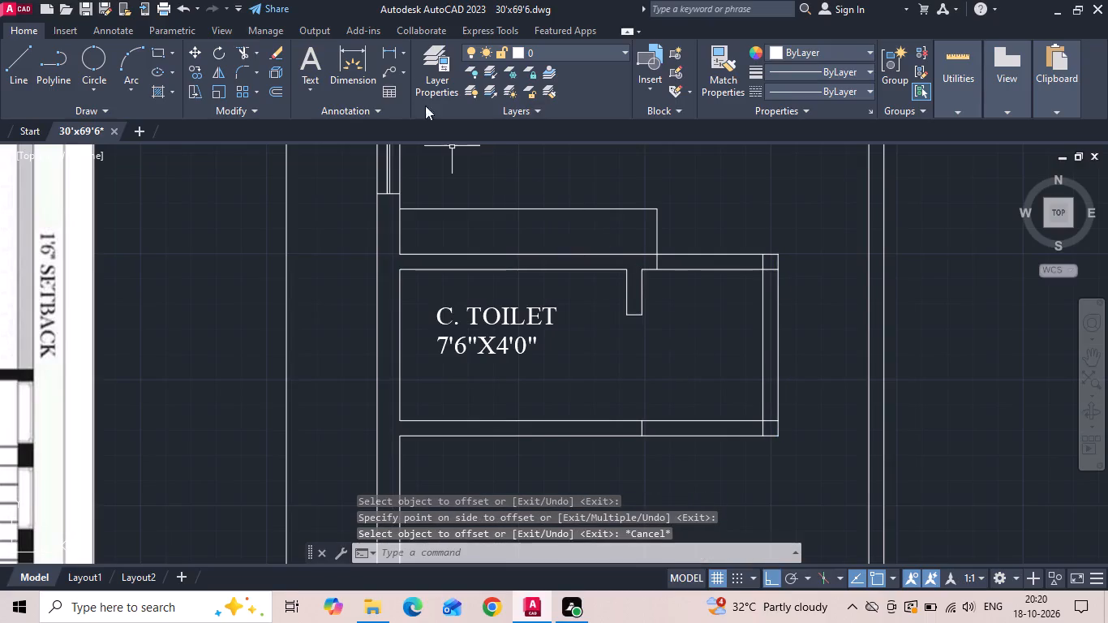
Measure the thickness of the toilet's living-room-side wall with a linear dimension, without placing it.
{"action": "left_click", "coordinate": [394, 51]}
{"action": "left_click", "coordinate": [471, 425]}
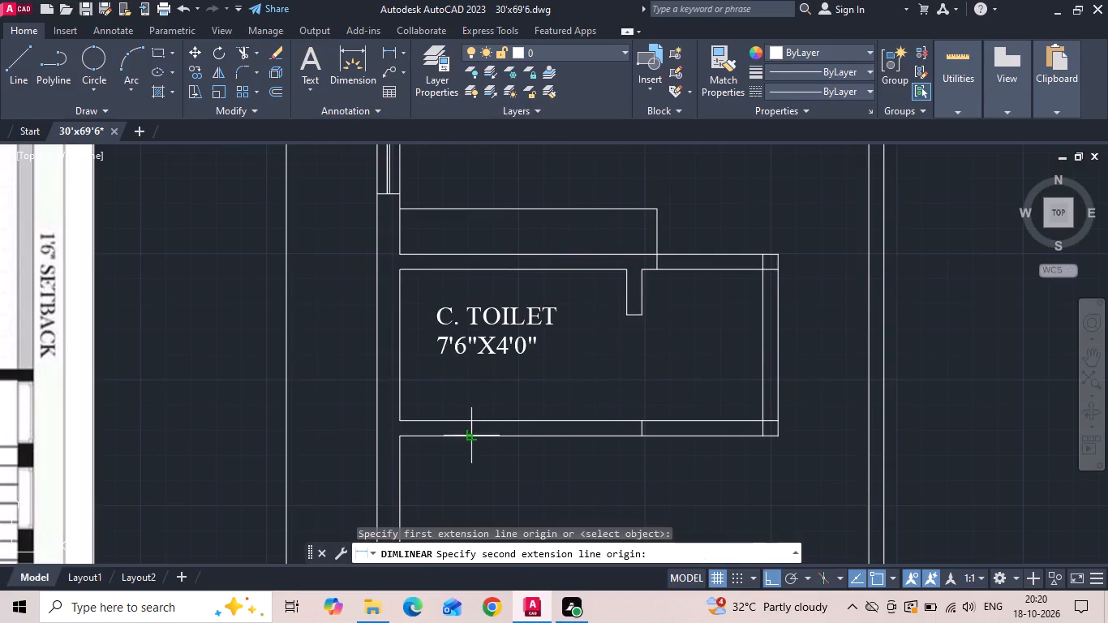
{"action": "left_click", "coordinate": [468, 438]}
{"action": "key", "text": "Escape"}
Check the A.TOI and dressing sizes in the reference plan and move the toilet's short partition stub 6" toward the C. TOILET label.
{"action": "scroll", "coordinate": [670, 381], "scroll_direction": "down", "scroll_amount": 2}
{"action": "scroll", "coordinate": [273, 320], "scroll_direction": "up", "scroll_amount": 1}
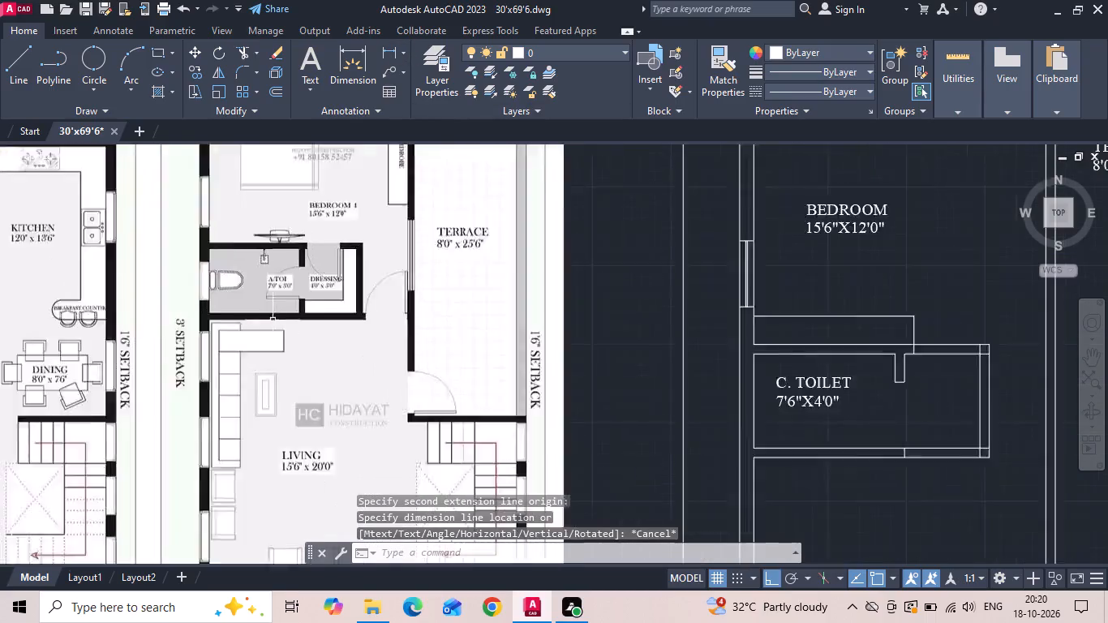
{"action": "scroll", "coordinate": [273, 320], "scroll_direction": "up", "scroll_amount": 1}
{"action": "scroll", "coordinate": [272, 318], "scroll_direction": "down", "scroll_amount": 1}
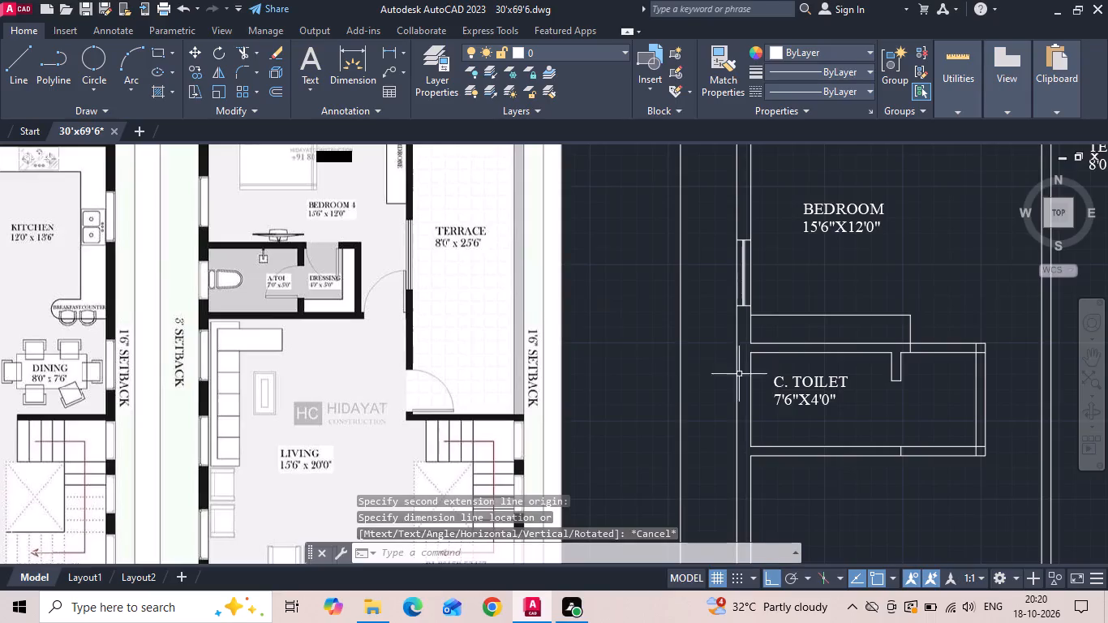
{"action": "scroll", "coordinate": [236, 271], "scroll_direction": "up", "scroll_amount": 4}
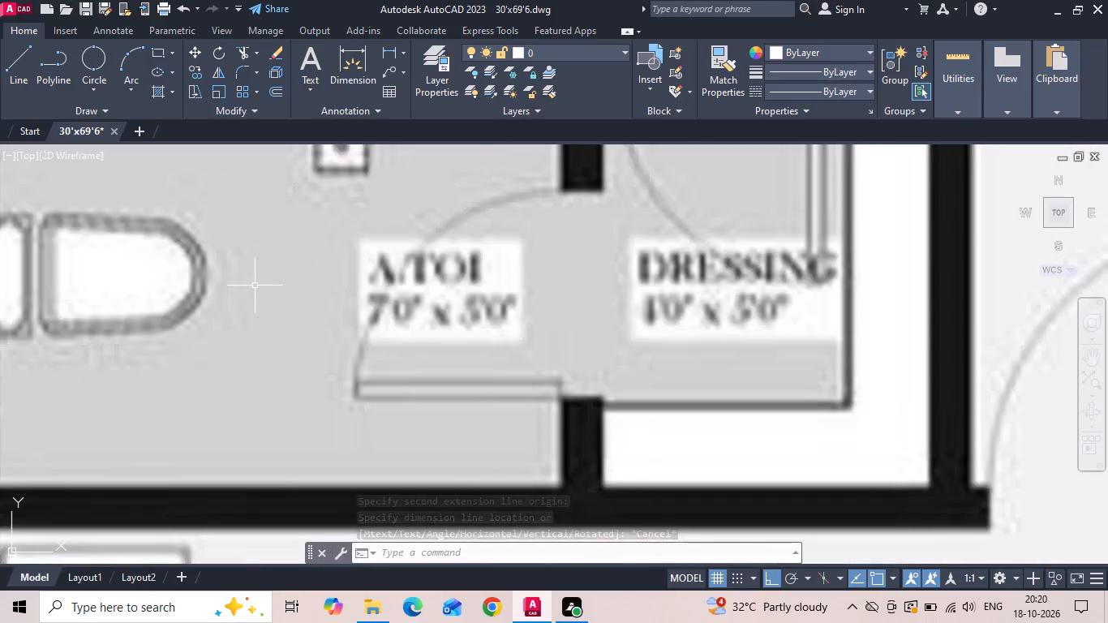
{"action": "scroll", "coordinate": [255, 286], "scroll_direction": "down", "scroll_amount": 6}
{"action": "scroll", "coordinate": [668, 372], "scroll_direction": "up", "scroll_amount": 3}
{"action": "left_click_drag", "start_coordinate": [713, 290], "coordinate": [695, 304]}
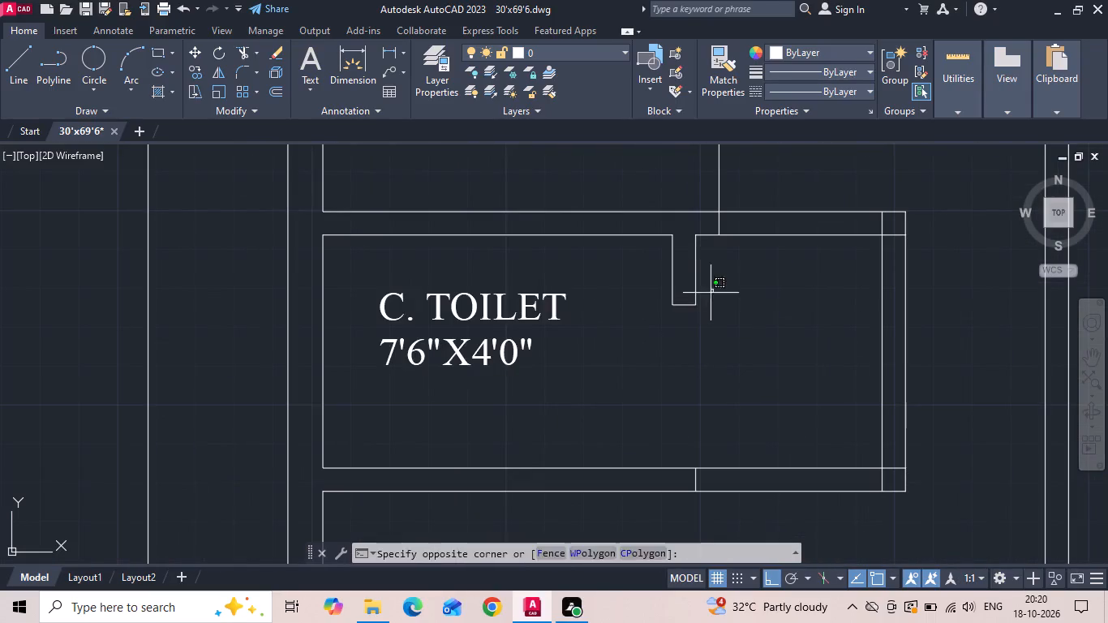
{"action": "left_click_drag", "start_coordinate": [695, 304], "coordinate": [662, 323]}
{"action": "left_click", "coordinate": [637, 338]}
{"action": "right_click", "coordinate": [708, 399]}
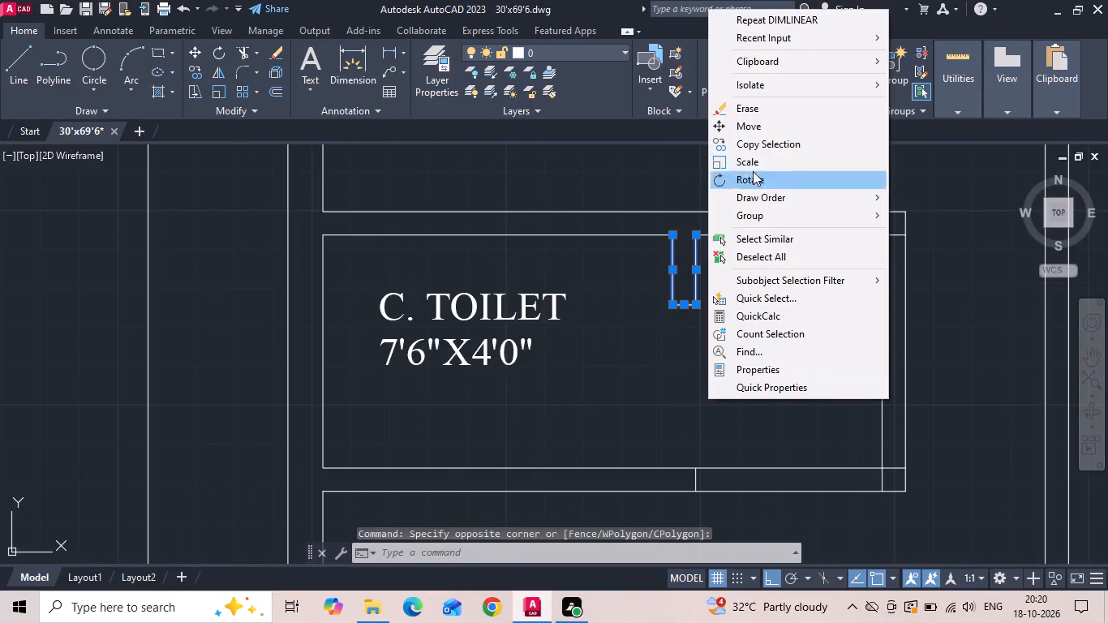
{"action": "left_click", "coordinate": [759, 134]}
{"action": "left_click_drag", "start_coordinate": [782, 342], "coordinate": [754, 340]}
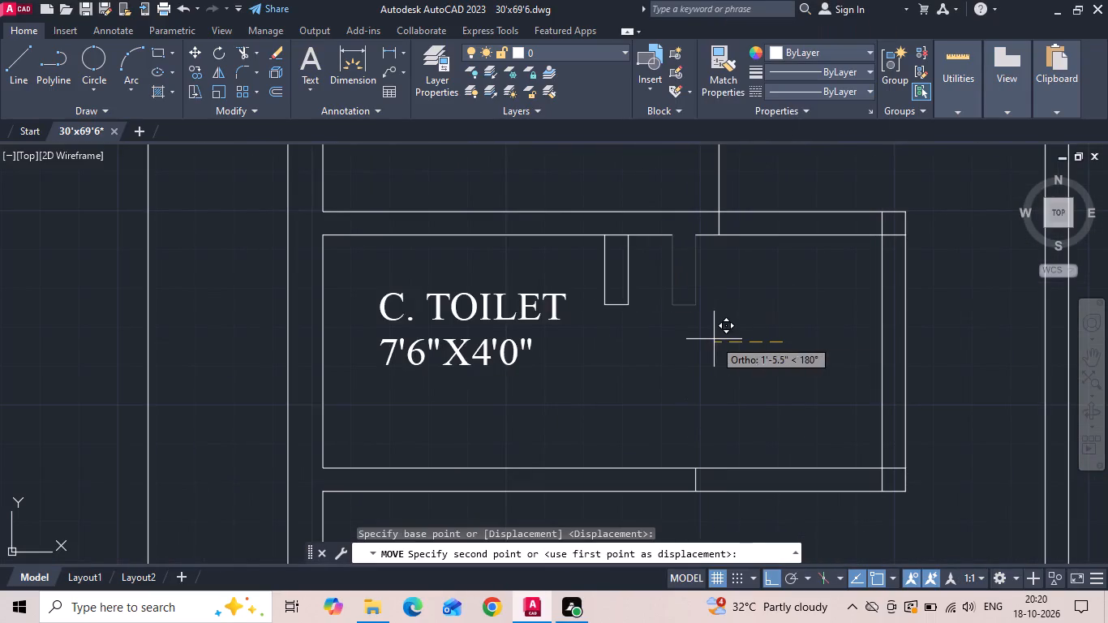
{"action": "key", "text": "6"}
{"action": "key", "text": "space"}
Fillet both sides of the moved partition stub to the inner line of the toilet's bedroom-side wall.
{"action": "key", "text": "f"}
{"action": "key", "text": "space"}
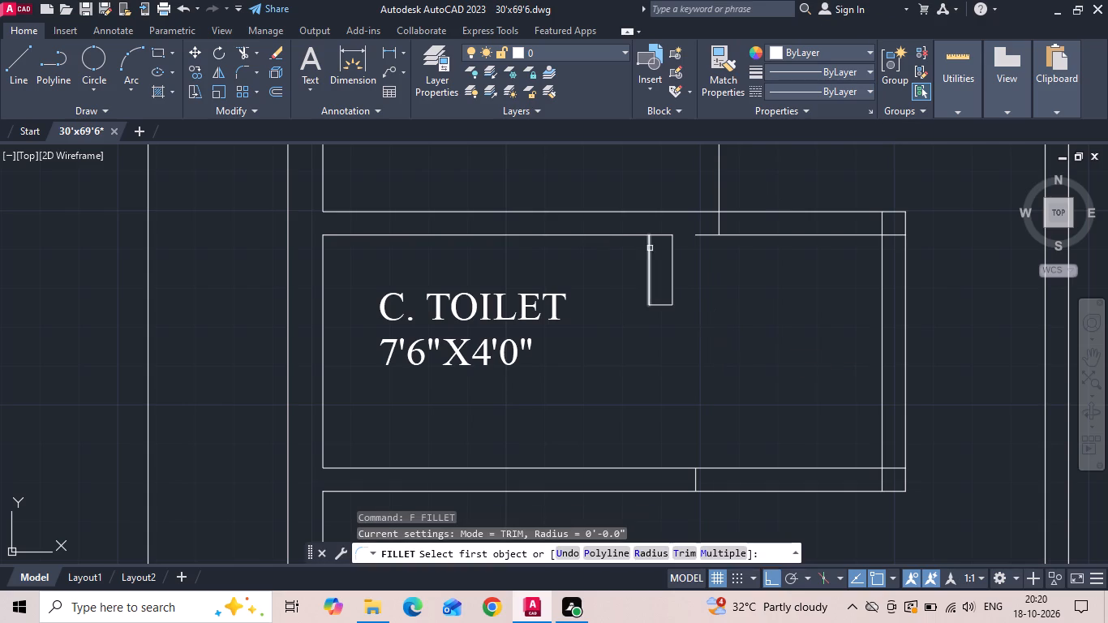
{"action": "left_click", "coordinate": [633, 236]}
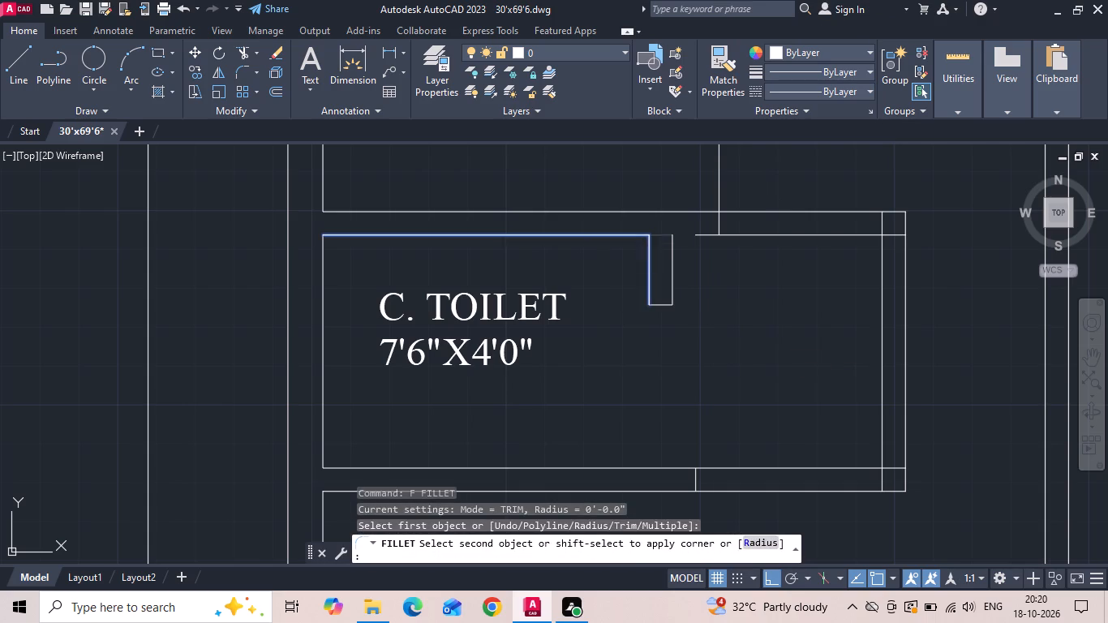
{"action": "left_click", "coordinate": [649, 267]}
{"action": "key", "text": "space"}
{"action": "left_click", "coordinate": [674, 256]}
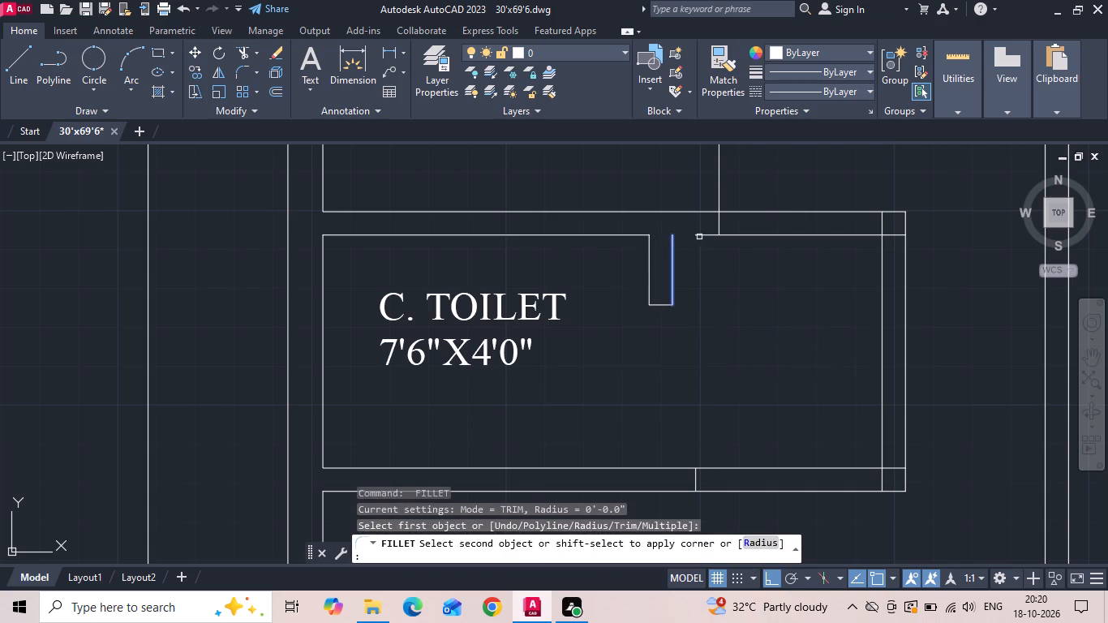
{"action": "left_click", "coordinate": [699, 237]}
{"action": "scroll", "coordinate": [736, 346], "scroll_direction": "down", "scroll_amount": 3}
{"action": "key", "text": "Escape"}
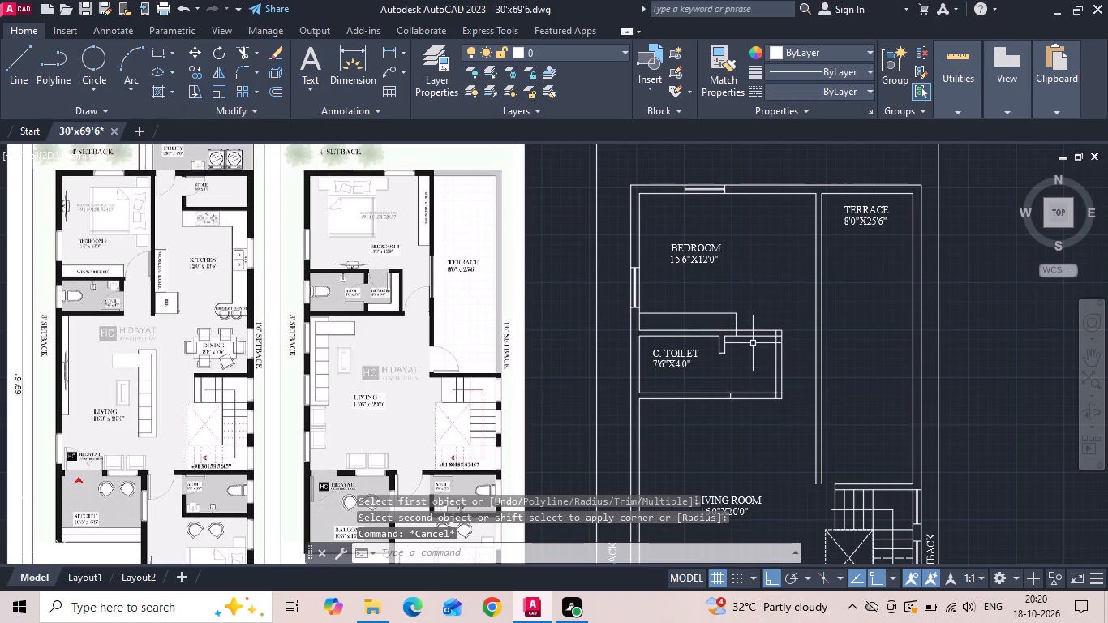
Offset the inner lines of the dressing's end wall and the living-room-side wall 18" inward for the wardrobe.
{"action": "scroll", "coordinate": [750, 358], "scroll_direction": "up", "scroll_amount": 2}
{"action": "type", "text": "O 18"}
{"action": "key", "text": "Return"}
{"action": "left_click", "coordinate": [806, 361]}
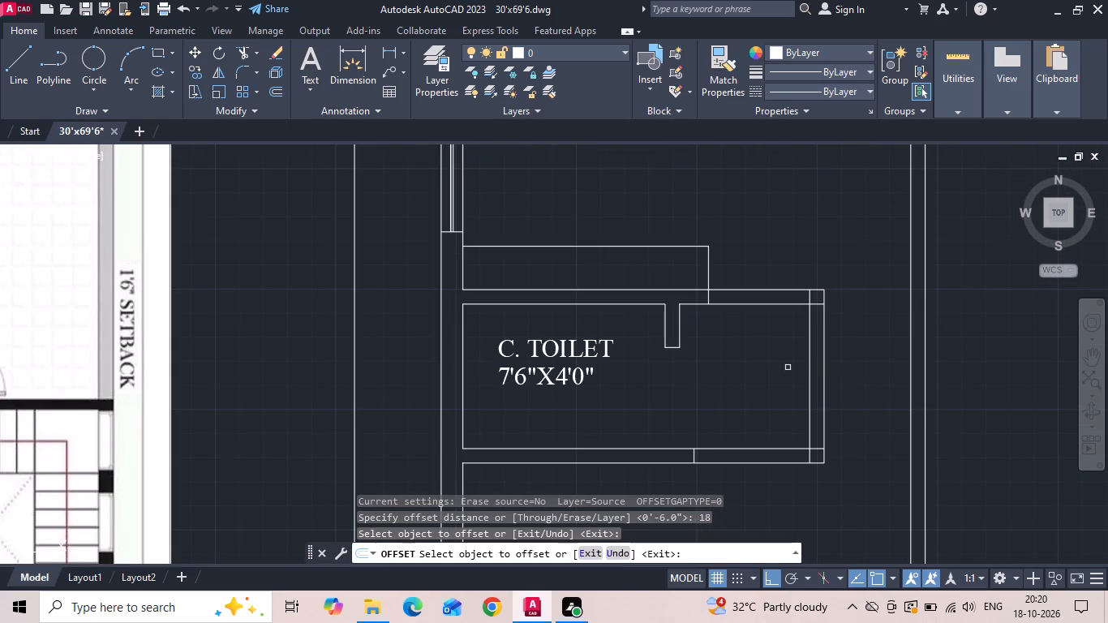
{"action": "left_click", "coordinate": [809, 354]}
{"action": "left_click", "coordinate": [805, 361]}
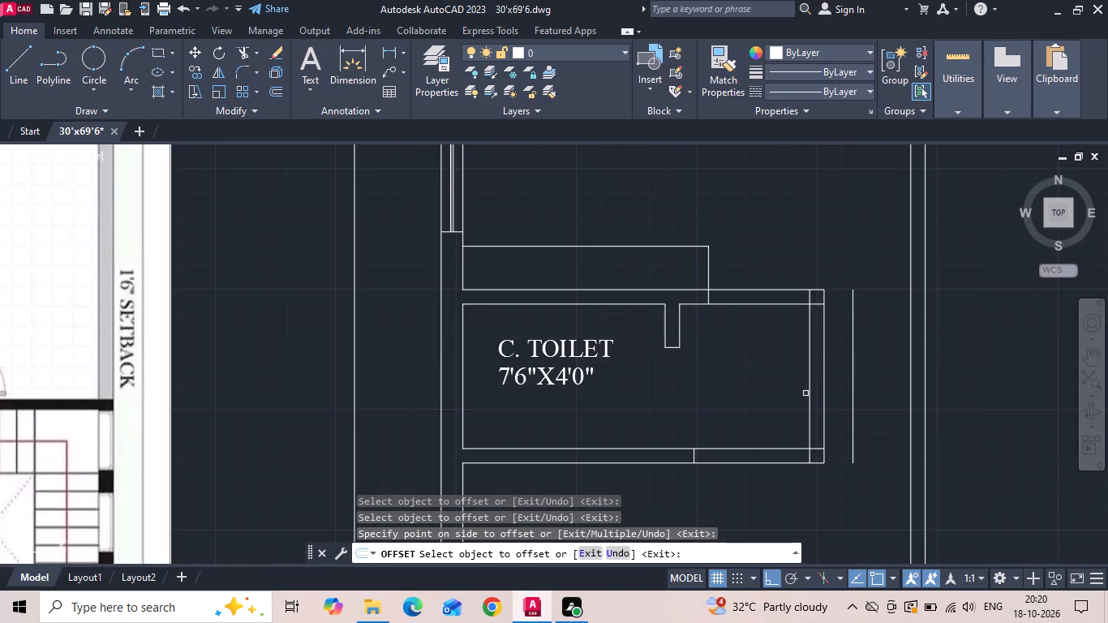
{"action": "left_click_drag", "start_coordinate": [811, 377], "coordinate": [741, 390]}
{"action": "left_click", "coordinate": [732, 393]}
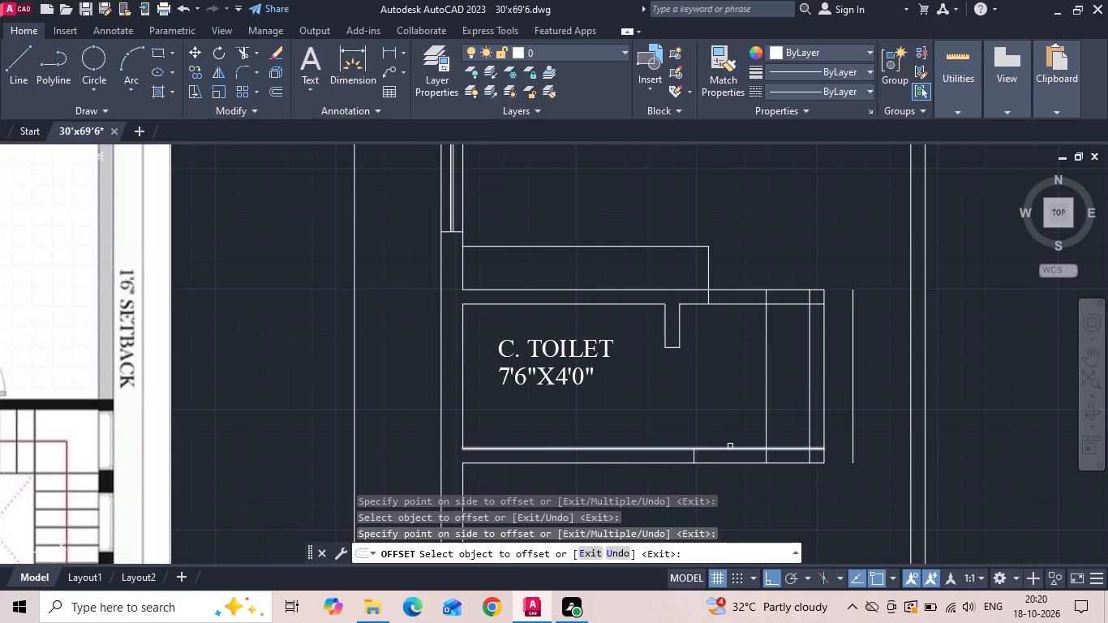
{"action": "left_click_drag", "start_coordinate": [730, 446], "coordinate": [737, 438]}
{"action": "left_click", "coordinate": [741, 411]}
{"action": "left_click", "coordinate": [728, 449]}
{"action": "left_click", "coordinate": [738, 418]}
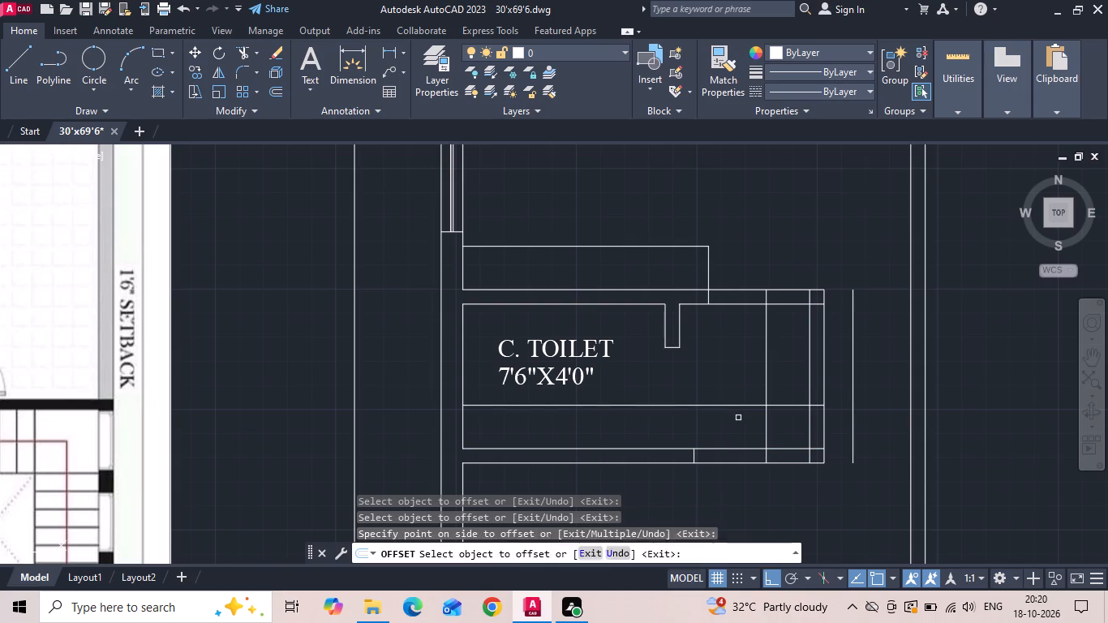
{"action": "key", "text": "Escape"}
Extend the dressing-side line of the partition stub to the outer line of the living-room-side wall.
{"action": "type", "text": "EX"}
{"action": "key", "text": "space"}
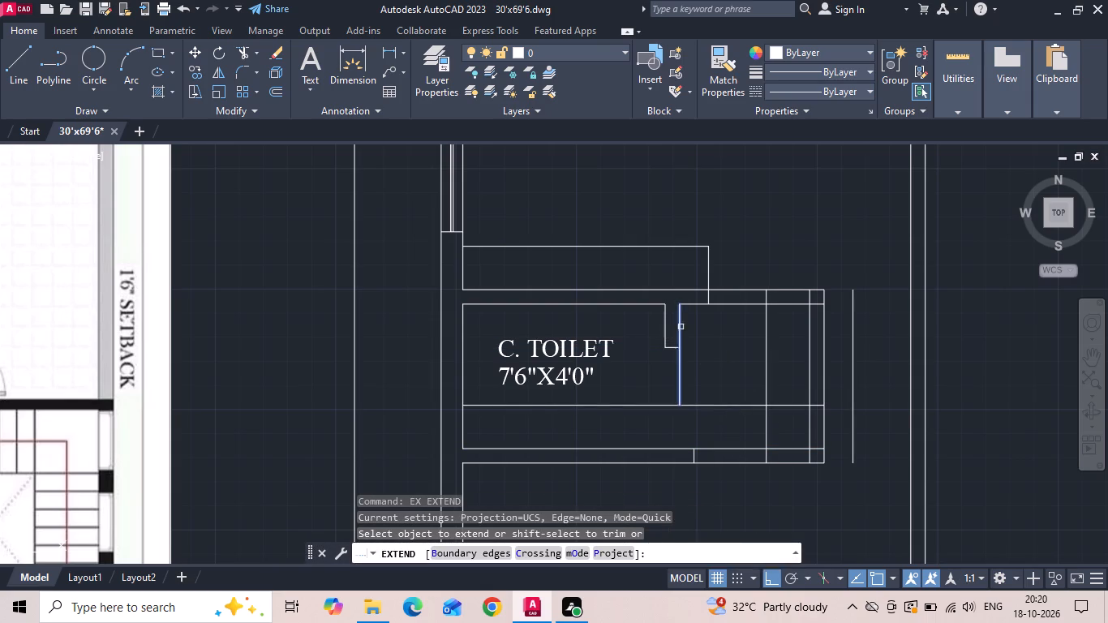
{"action": "left_click", "coordinate": [681, 327]}
{"action": "left_click", "coordinate": [681, 368]}
{"action": "left_click", "coordinate": [678, 394]}
{"action": "key", "text": "Escape"}
Erase the leftover short closing line across the living-room-side wall near the partition.
{"action": "left_click_drag", "start_coordinate": [688, 433], "coordinate": [696, 445]}
{"action": "left_click", "coordinate": [728, 467]}
{"action": "key", "text": "Delete"}
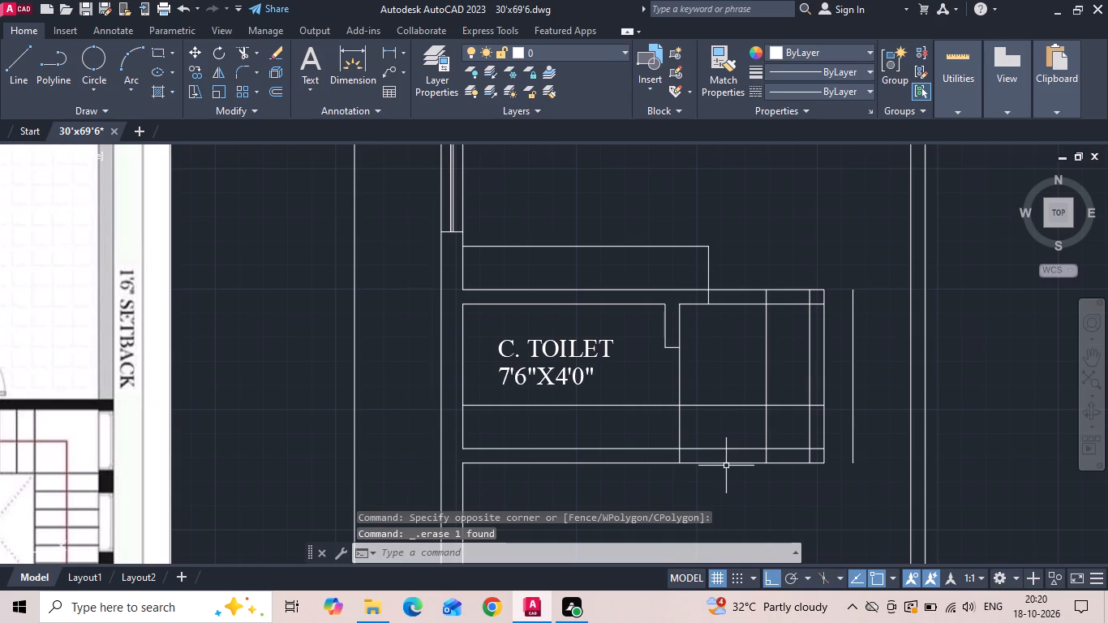
Fillet the two inner corners of the dressing's end wall and the corner where the two 18" offset lines meet.
{"action": "key", "text": "f"}
{"action": "key", "text": "space"}
{"action": "scroll", "coordinate": [786, 451], "scroll_direction": "up", "scroll_amount": 1}
{"action": "left_click", "coordinate": [789, 448]}
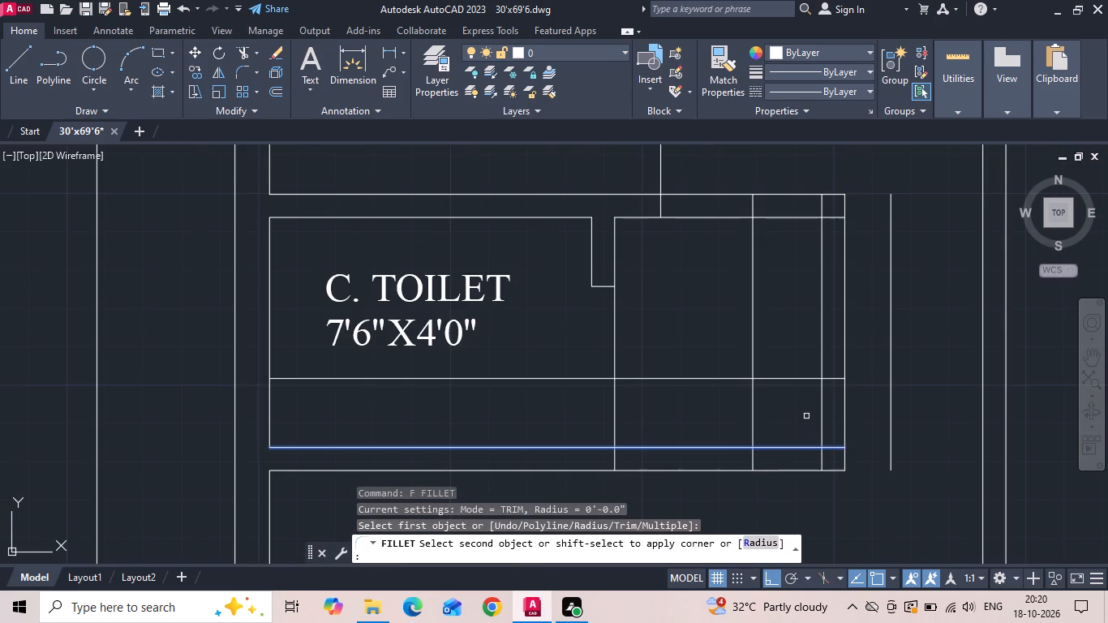
{"action": "left_click", "coordinate": [822, 404]}
{"action": "key", "text": "space"}
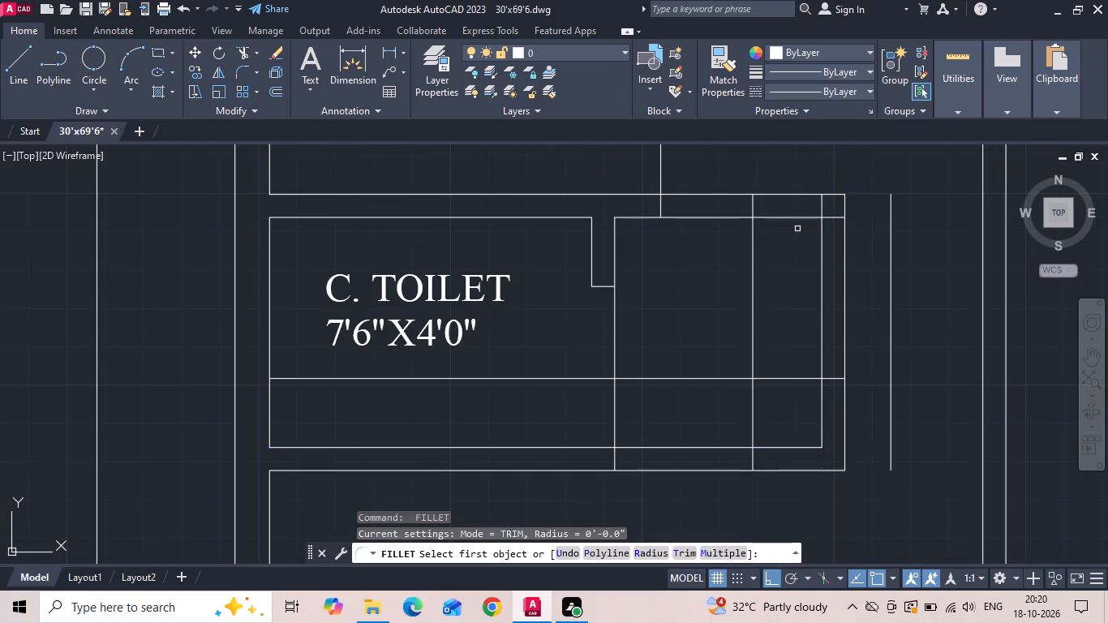
{"action": "left_click", "coordinate": [803, 217]}
{"action": "left_click", "coordinate": [823, 273]}
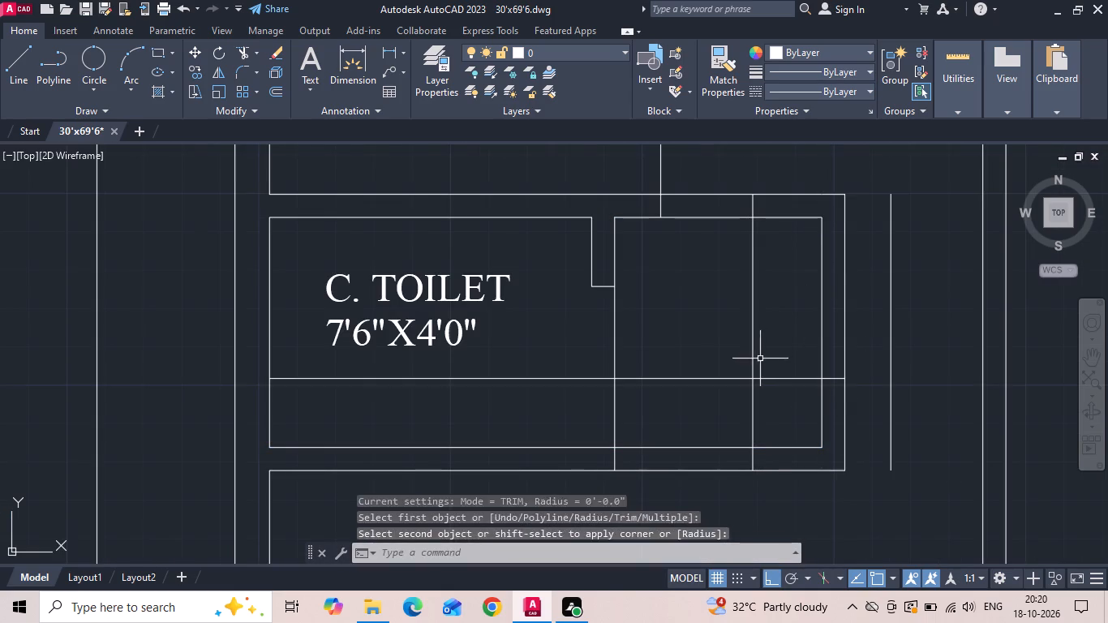
{"action": "key", "text": "space"}
{"action": "left_click", "coordinate": [751, 353]}
{"action": "left_click", "coordinate": [728, 378]}
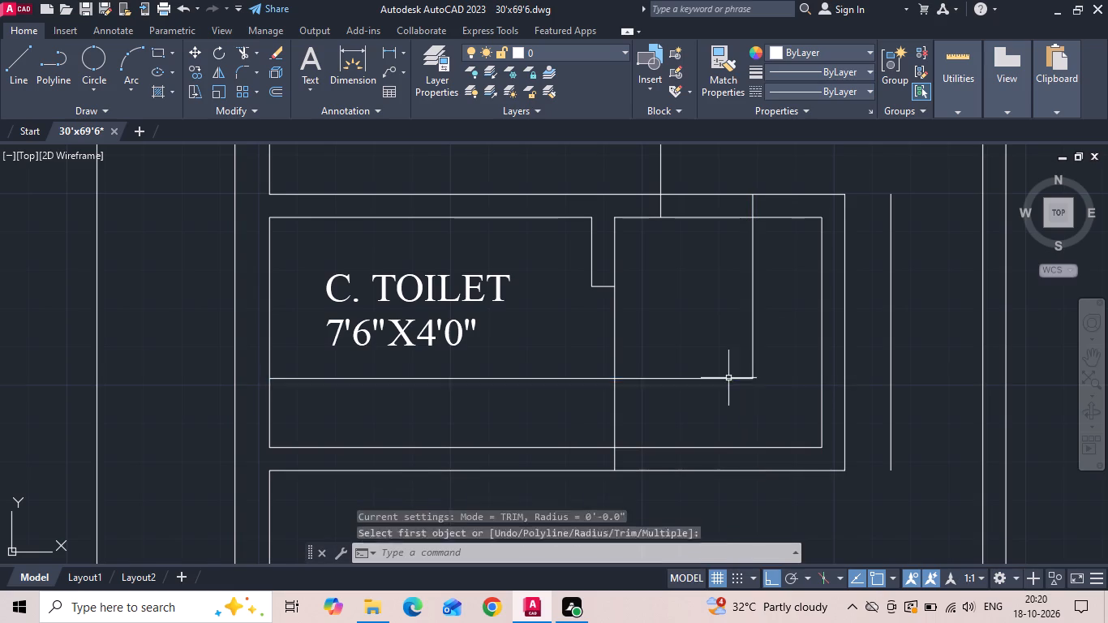
{"action": "key", "text": "Escape"}
Erase the stray 18" offset line outside the dressing's end wall.
{"action": "left_click", "coordinate": [888, 312]}
{"action": "left_click", "coordinate": [889, 263]}
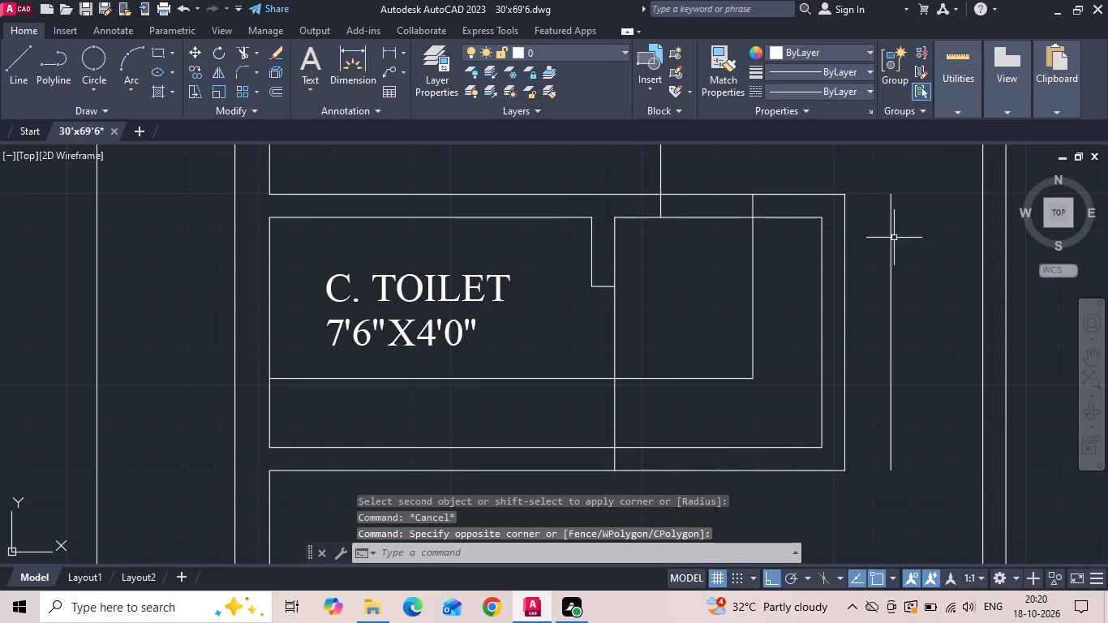
{"action": "left_click_drag", "start_coordinate": [899, 208], "coordinate": [881, 226]}
{"action": "left_click", "coordinate": [875, 251]}
{"action": "key", "text": "Delete"}
{"action": "scroll", "coordinate": [822, 406], "scroll_direction": "down", "scroll_amount": 3}
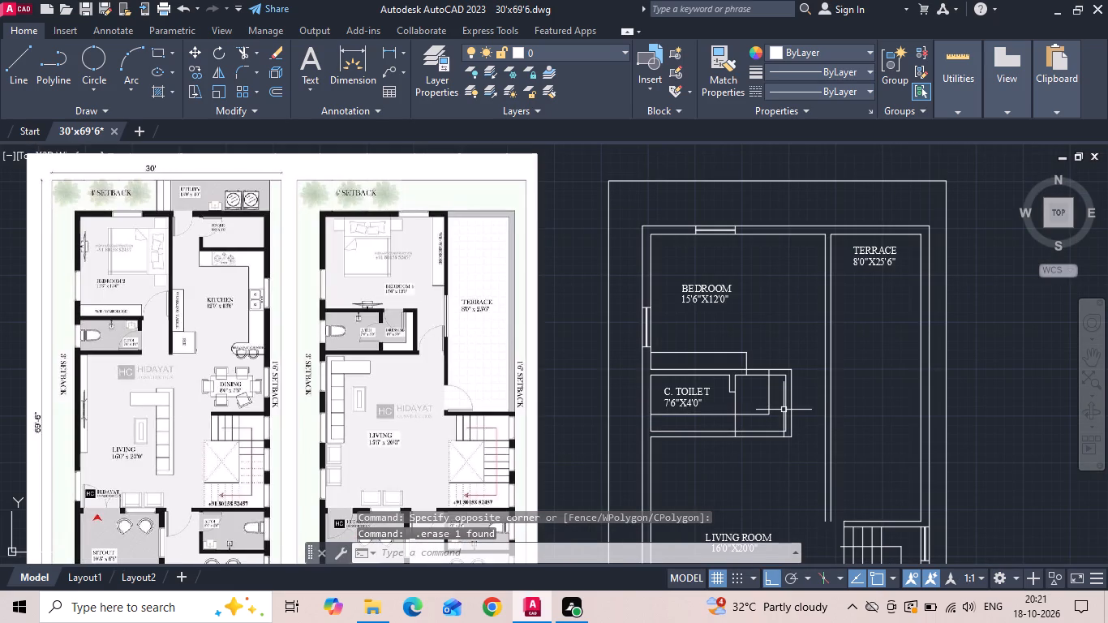
{"action": "scroll", "coordinate": [750, 422], "scroll_direction": "up", "scroll_amount": 1}
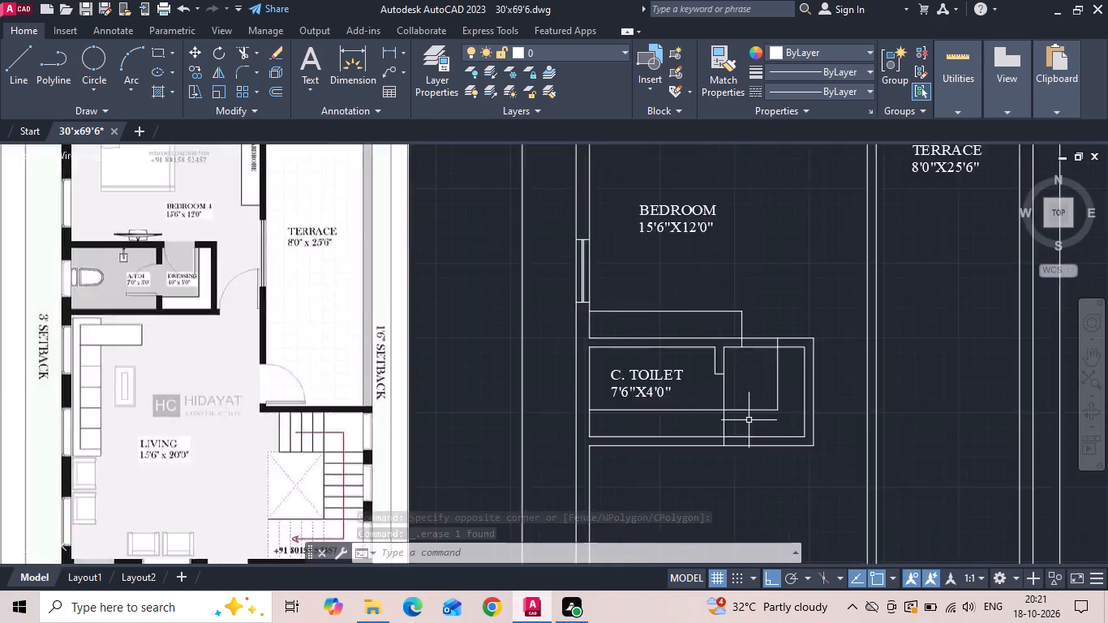
Offset the dressing wardrobe's horizontal front line 2'6" toward the bedroom, across the toilet and dressing.
{"action": "scroll", "coordinate": [748, 420], "scroll_direction": "up", "scroll_amount": 2}
{"action": "type", "text": "O"}
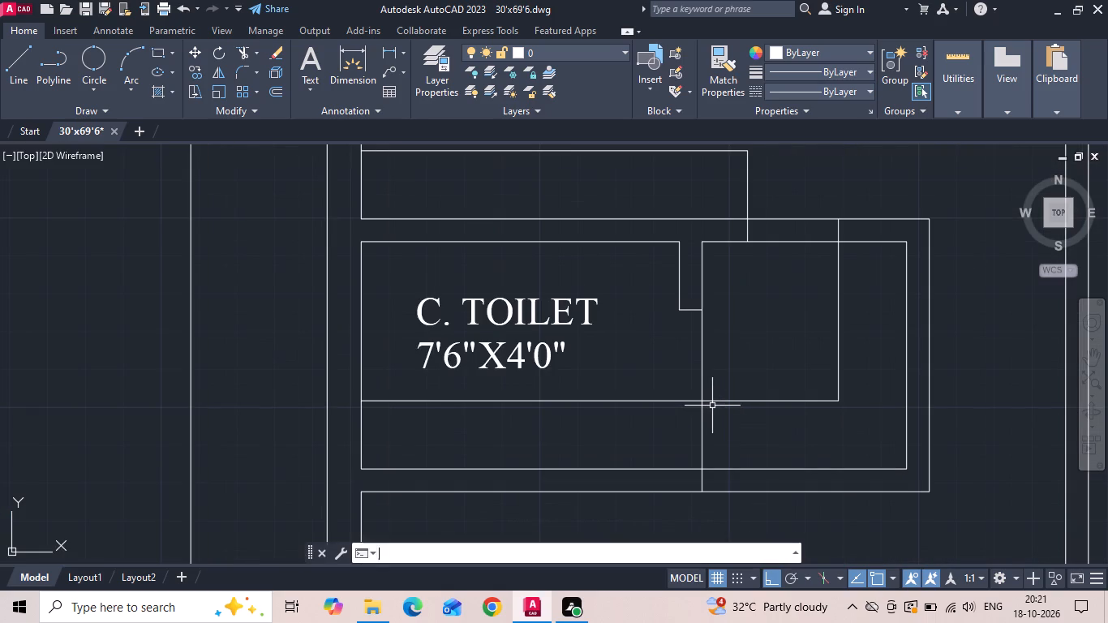
{"action": "key", "text": "space"}
{"action": "type", "text": "2'"}
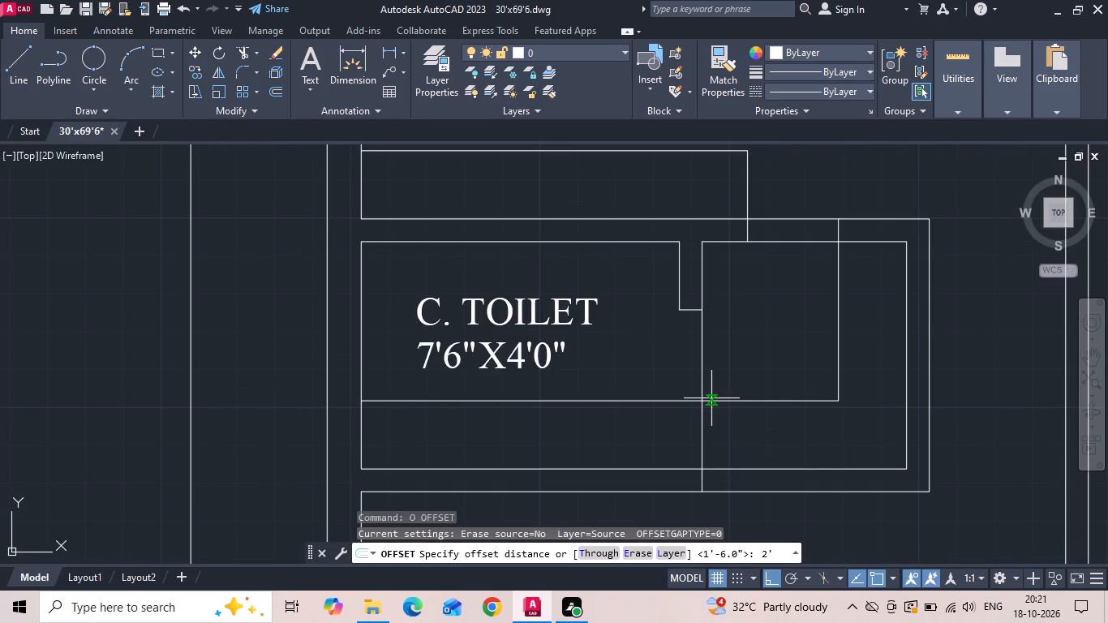
{"action": "type", "text": "6"}
{"action": "key", "text": "space"}
{"action": "left_click_drag", "start_coordinate": [649, 400], "coordinate": [650, 392]}
{"action": "left_click", "coordinate": [666, 351]}
{"action": "key", "text": "Escape"}
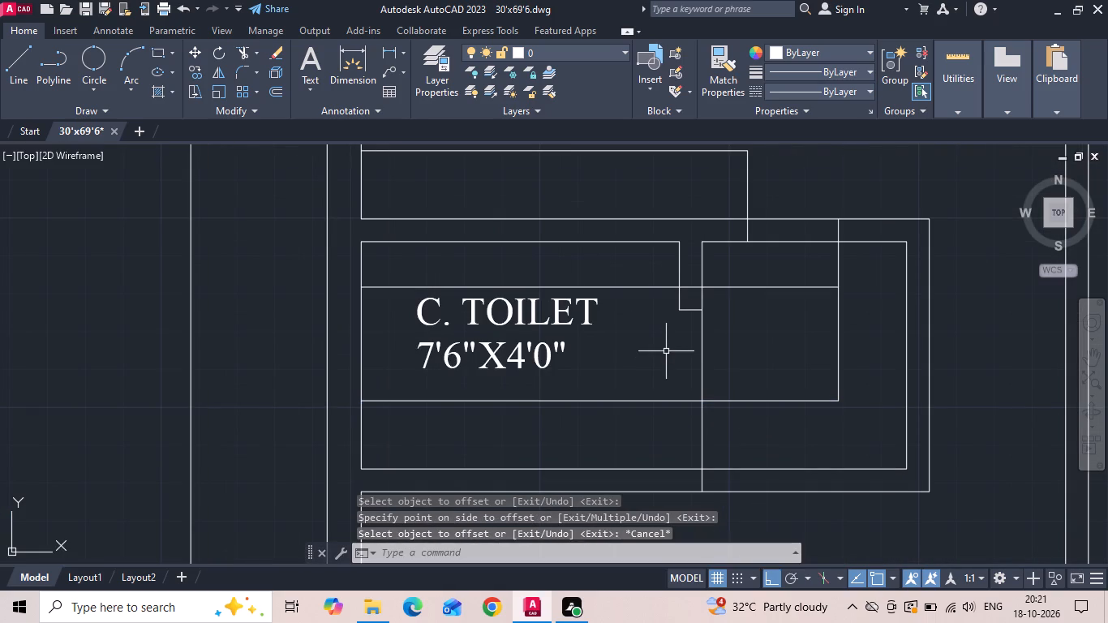
Trim the partition stub and surplus offset lines to leave a 2'6" door opening between the toilet and the dressing.
{"action": "type", "text": "TR"}
{"action": "key", "text": "space"}
{"action": "left_click", "coordinate": [686, 299]}
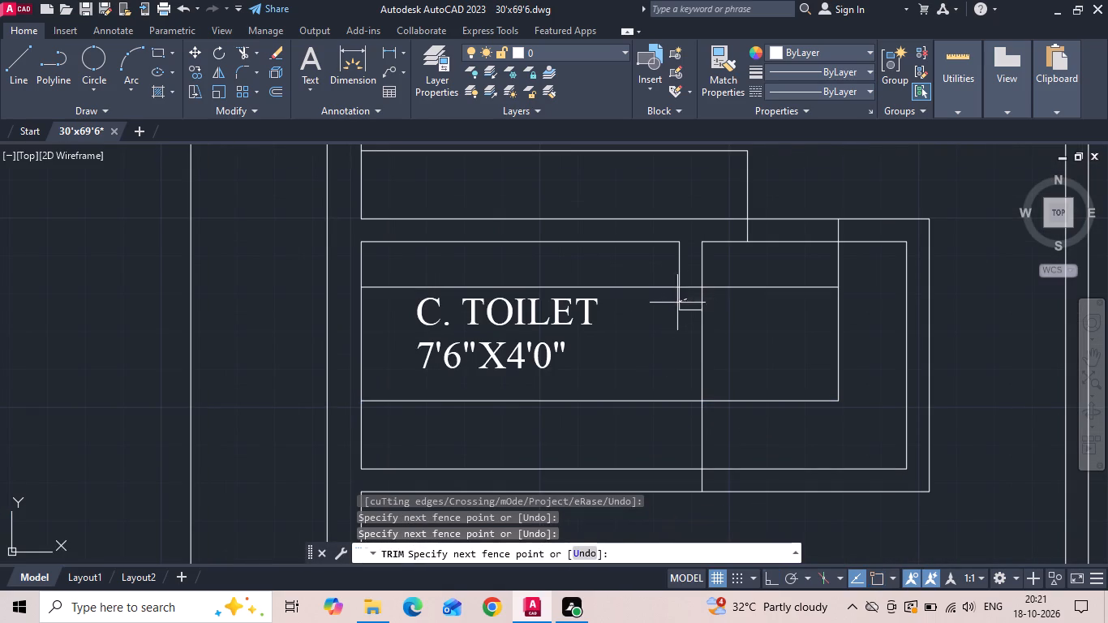
{"action": "left_click", "coordinate": [660, 320]}
{"action": "left_click_drag", "start_coordinate": [688, 307], "coordinate": [685, 316]}
{"action": "left_click", "coordinate": [685, 337]}
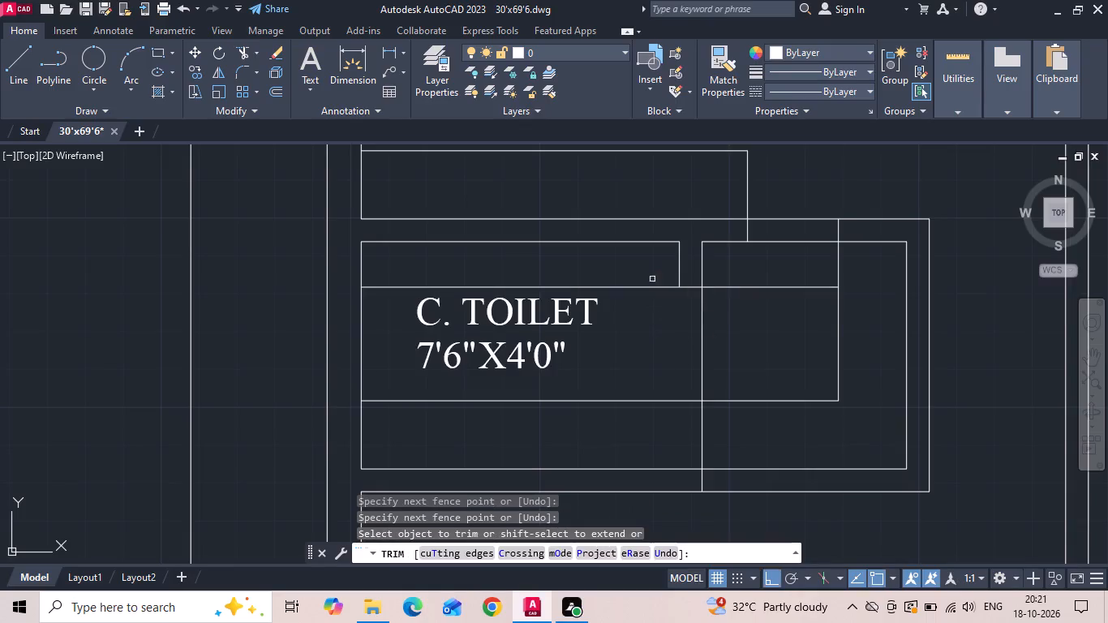
{"action": "left_click_drag", "start_coordinate": [652, 278], "coordinate": [652, 432]}
{"action": "left_click_drag", "start_coordinate": [669, 352], "coordinate": [760, 282]}
{"action": "middle_click_drag", "start_coordinate": [743, 313], "coordinate": [727, 382]}
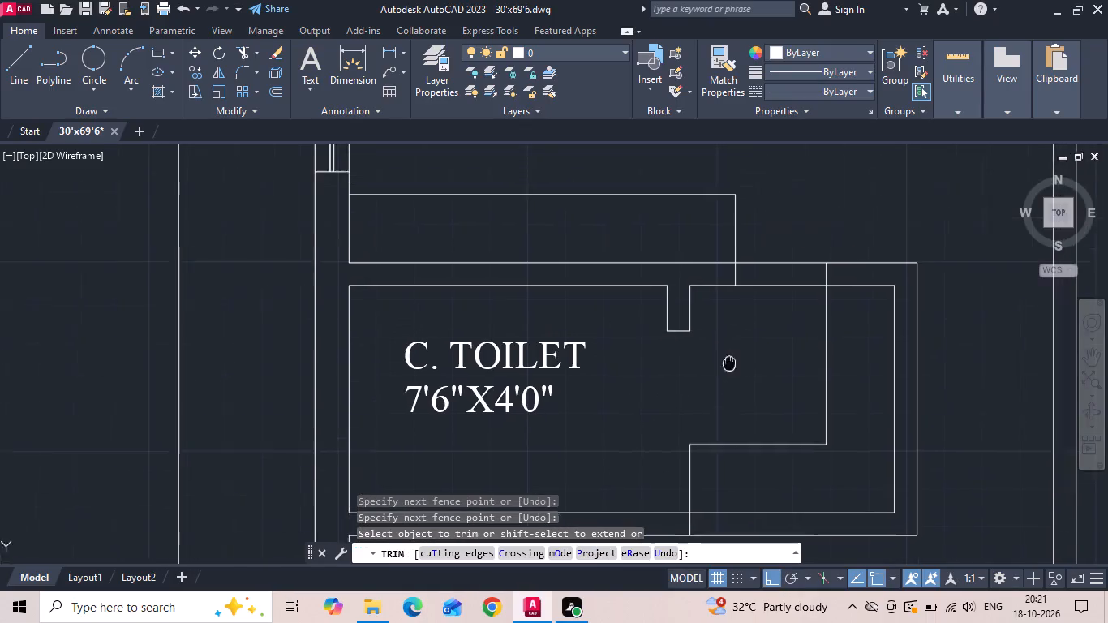
{"action": "middle_click_drag", "start_coordinate": [727, 382], "coordinate": [727, 424]}
{"action": "scroll", "coordinate": [727, 415], "scroll_direction": "down", "scroll_amount": 3}
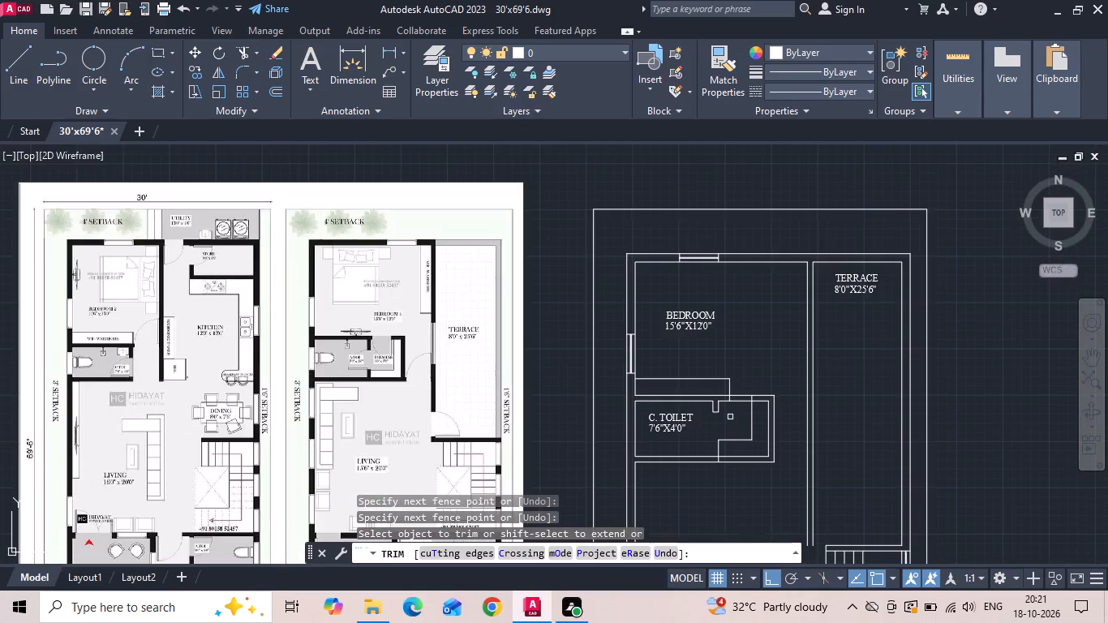
{"action": "scroll", "coordinate": [730, 417], "scroll_direction": "up", "scroll_amount": 1}
{"action": "key", "text": "Escape"}
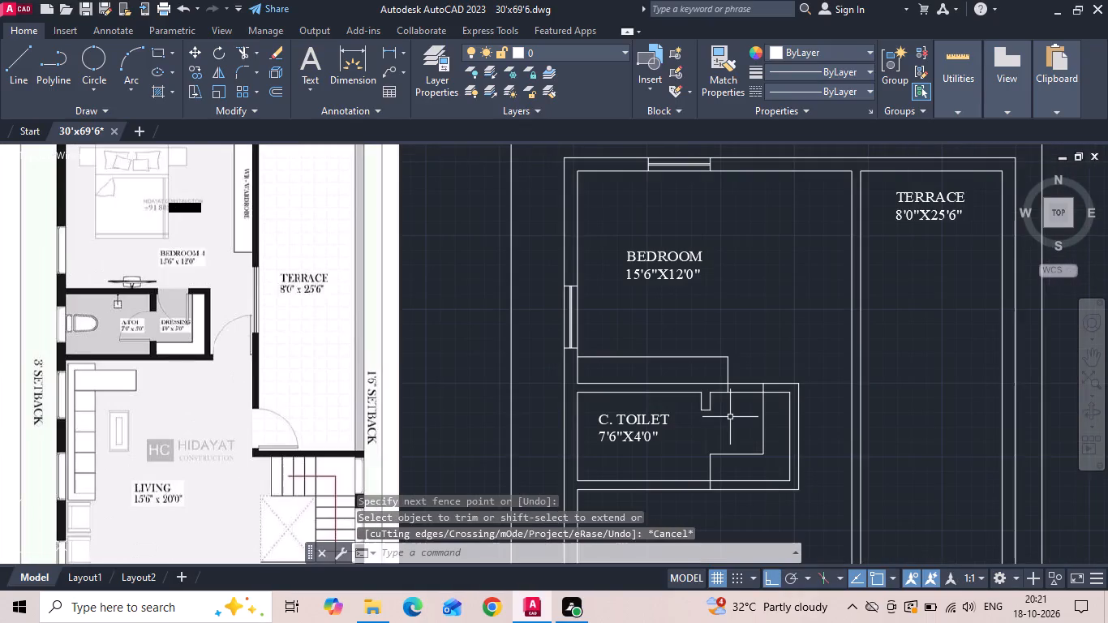
Copy the dressing wardrobe's vertical front line 2'6" toward the toilet to mark the dressing's door opening.
{"action": "scroll", "coordinate": [796, 397], "scroll_direction": "up", "scroll_amount": 2}
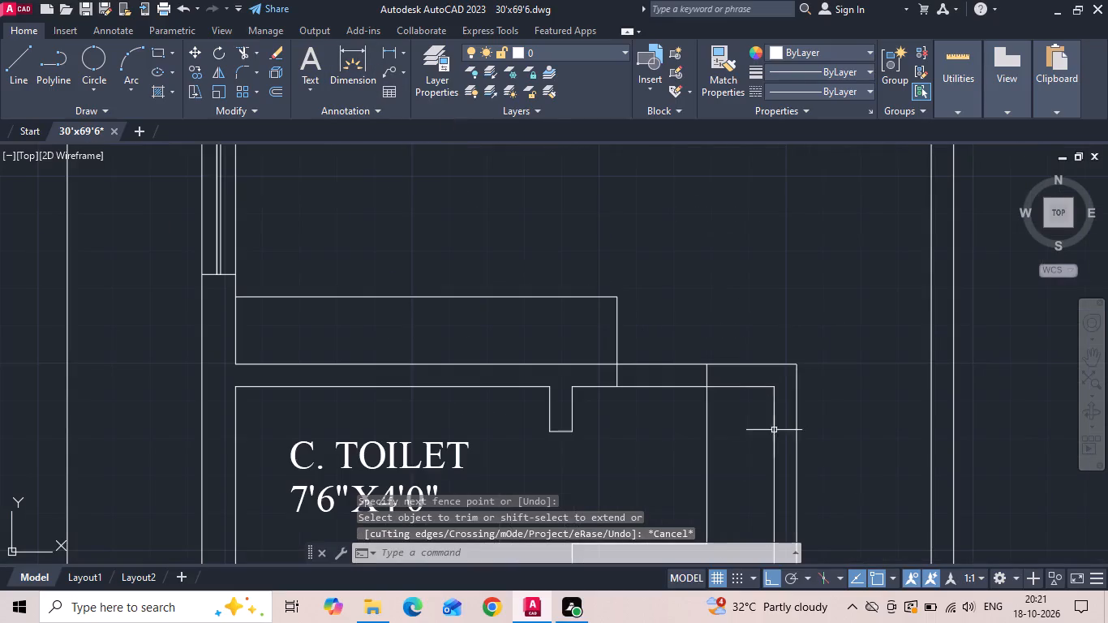
{"action": "left_click_drag", "start_coordinate": [740, 442], "coordinate": [677, 457]}
{"action": "left_click", "coordinate": [618, 459]}
{"action": "right_click", "coordinate": [618, 459]}
{"action": "left_click", "coordinate": [696, 173]}
{"action": "left_click_drag", "start_coordinate": [779, 231], "coordinate": [732, 230]}
{"action": "type", "text": "2'6"}
{"action": "key", "text": "Return"}
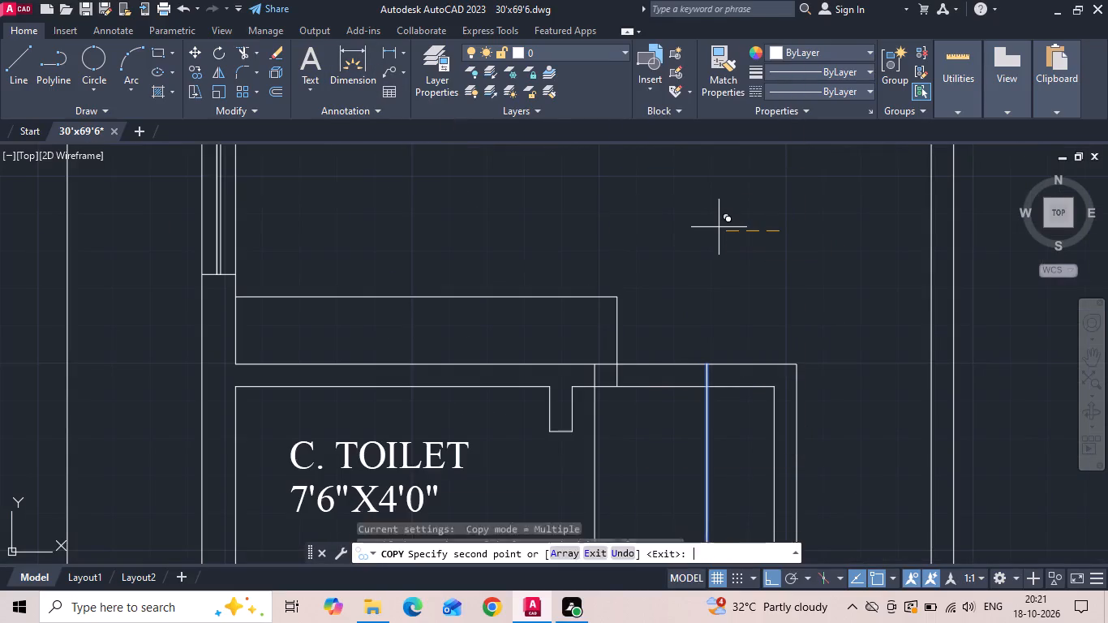
{"action": "key", "text": "Escape"}
Trim the bedroom-side wall between the two vertical lines and the copied line's excess to open the dressing doorway.
{"action": "type", "text": "TR"}
{"action": "key", "text": "space"}
{"action": "left_click_drag", "start_coordinate": [679, 318], "coordinate": [672, 412]}
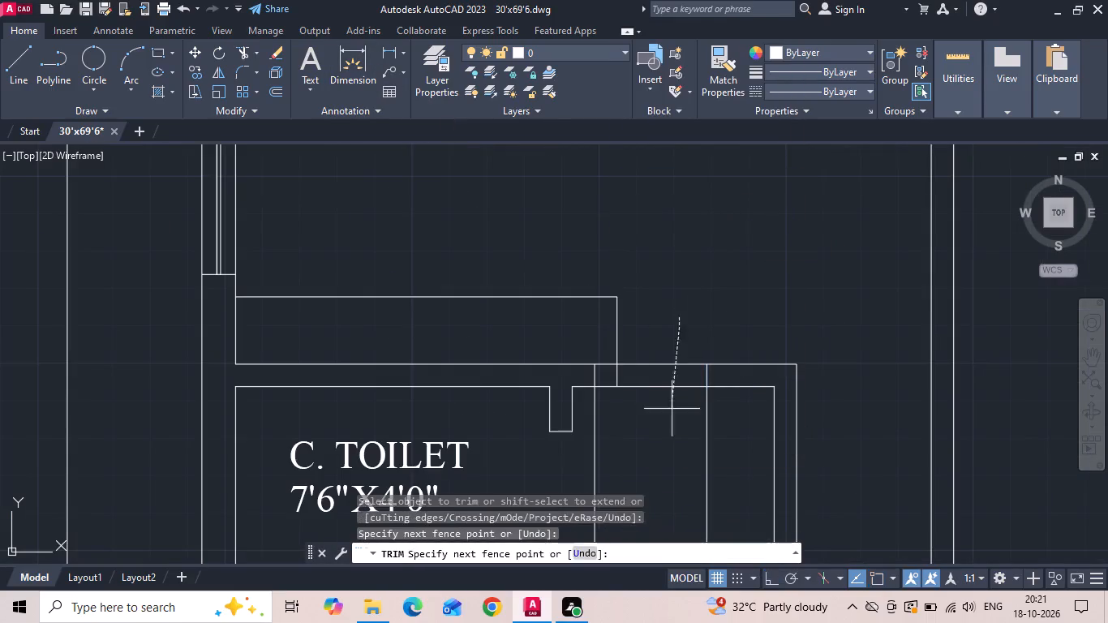
{"action": "left_click_drag", "start_coordinate": [672, 412], "coordinate": [672, 414]}
{"action": "scroll", "coordinate": [604, 395], "scroll_direction": "up", "scroll_amount": 2}
{"action": "left_click_drag", "start_coordinate": [604, 395], "coordinate": [610, 275]}
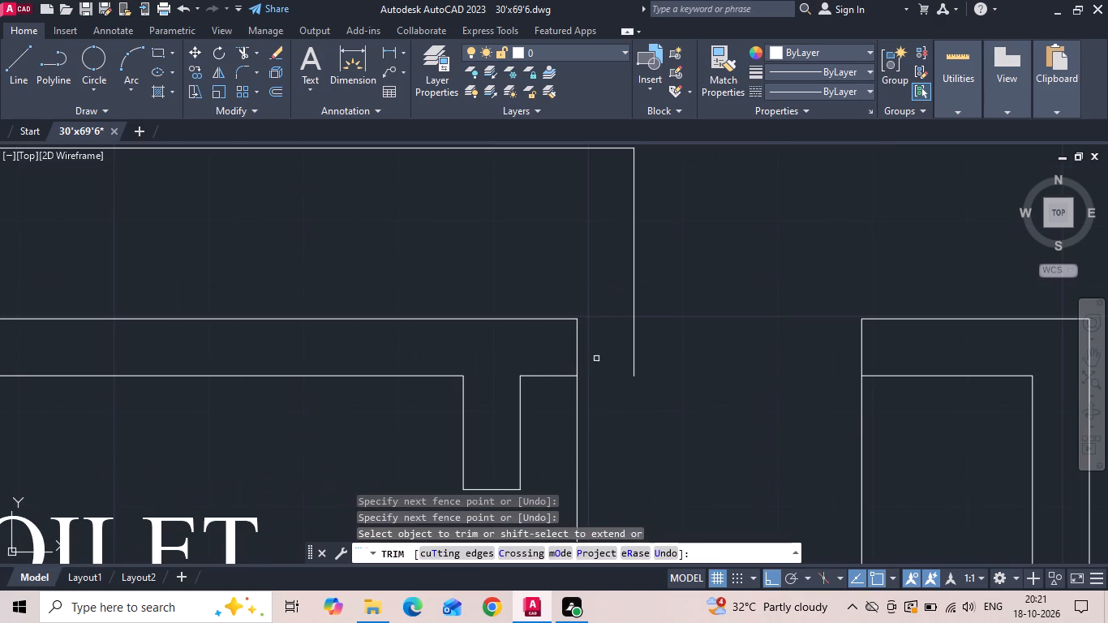
{"action": "scroll", "coordinate": [600, 377], "scroll_direction": "down", "scroll_amount": 1}
{"action": "left_click_drag", "start_coordinate": [598, 440], "coordinate": [569, 470]}
{"action": "key", "text": "Escape"}
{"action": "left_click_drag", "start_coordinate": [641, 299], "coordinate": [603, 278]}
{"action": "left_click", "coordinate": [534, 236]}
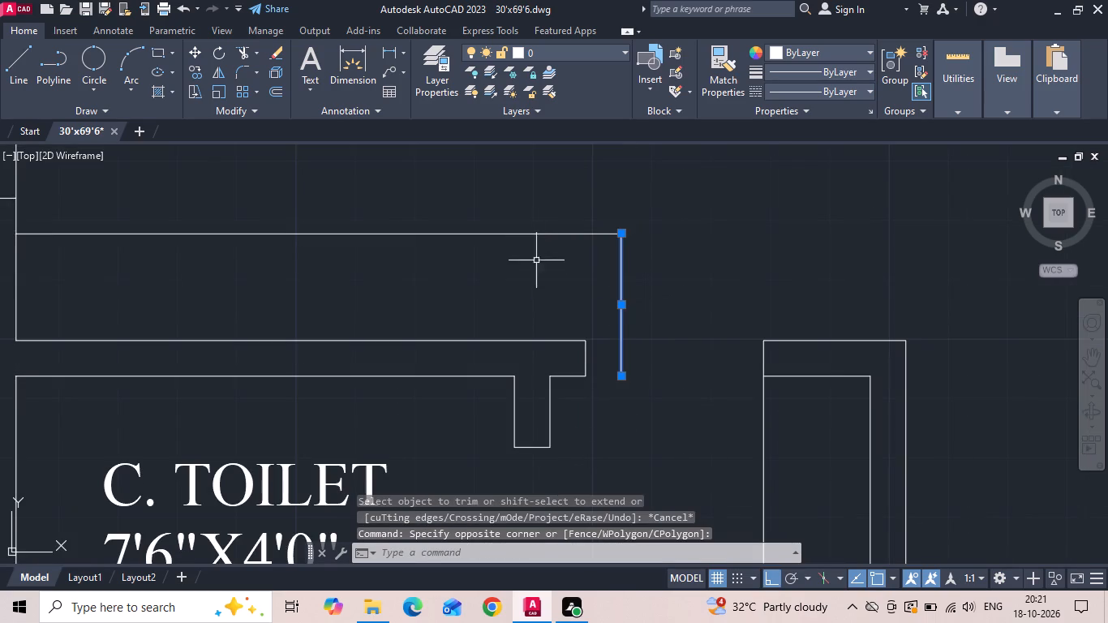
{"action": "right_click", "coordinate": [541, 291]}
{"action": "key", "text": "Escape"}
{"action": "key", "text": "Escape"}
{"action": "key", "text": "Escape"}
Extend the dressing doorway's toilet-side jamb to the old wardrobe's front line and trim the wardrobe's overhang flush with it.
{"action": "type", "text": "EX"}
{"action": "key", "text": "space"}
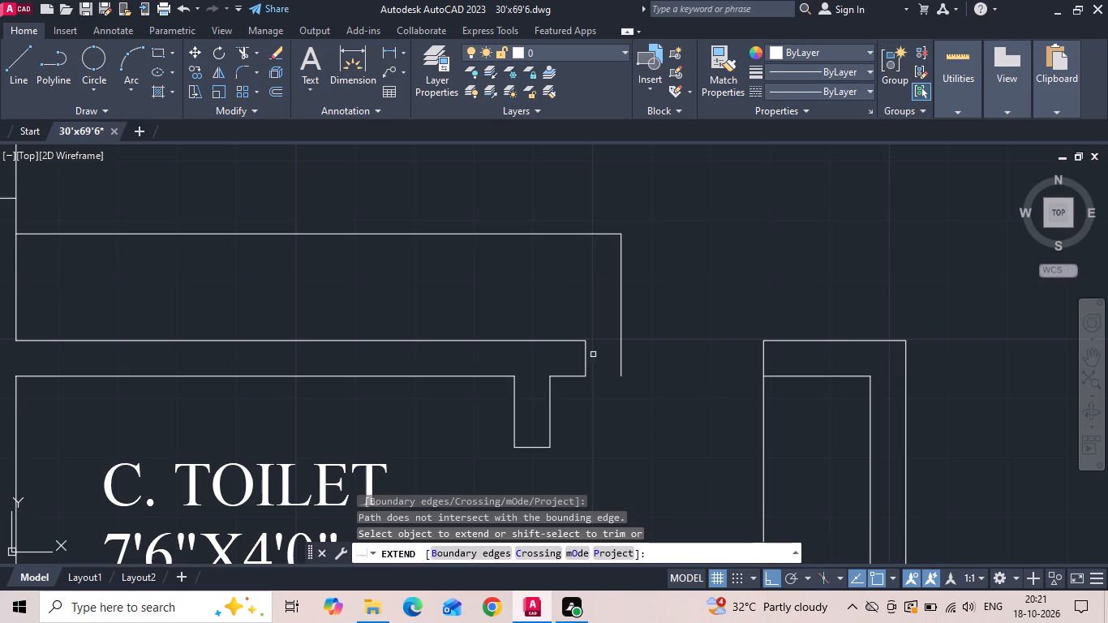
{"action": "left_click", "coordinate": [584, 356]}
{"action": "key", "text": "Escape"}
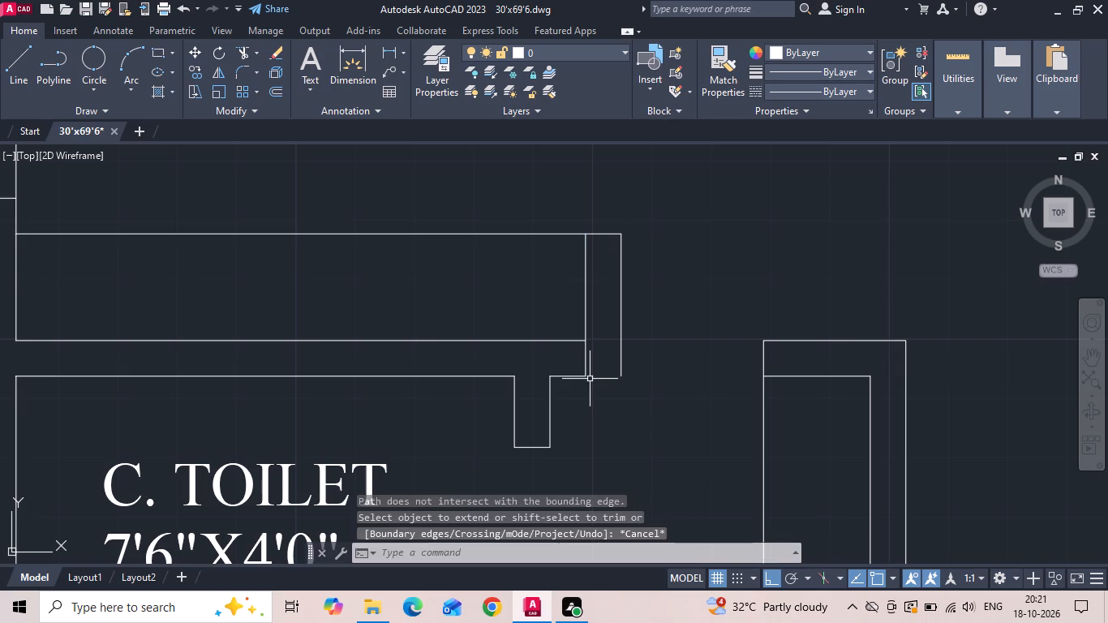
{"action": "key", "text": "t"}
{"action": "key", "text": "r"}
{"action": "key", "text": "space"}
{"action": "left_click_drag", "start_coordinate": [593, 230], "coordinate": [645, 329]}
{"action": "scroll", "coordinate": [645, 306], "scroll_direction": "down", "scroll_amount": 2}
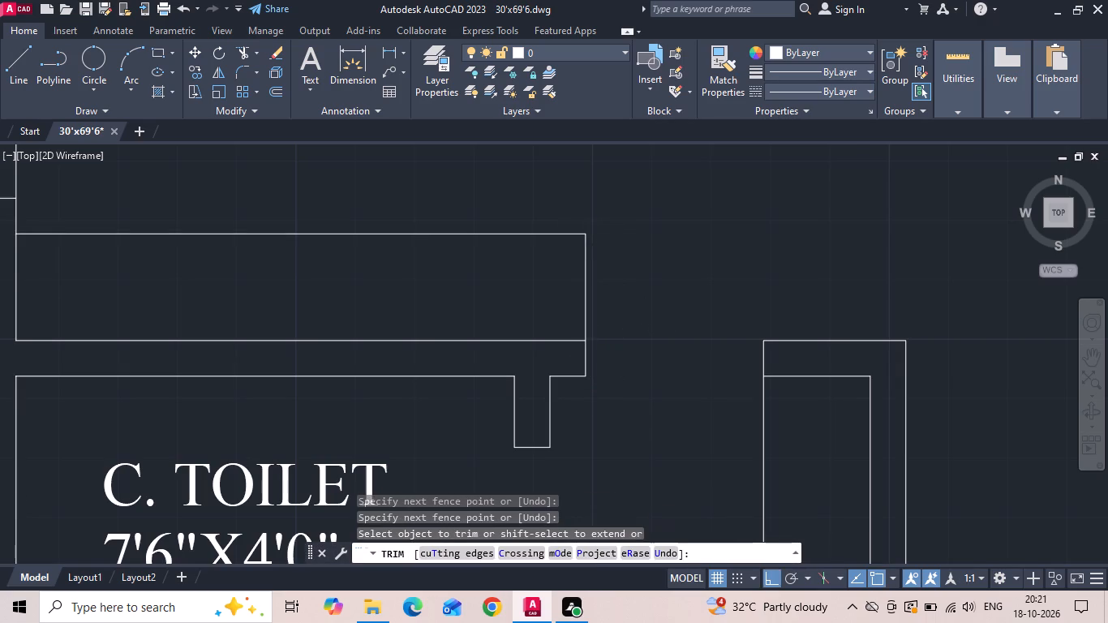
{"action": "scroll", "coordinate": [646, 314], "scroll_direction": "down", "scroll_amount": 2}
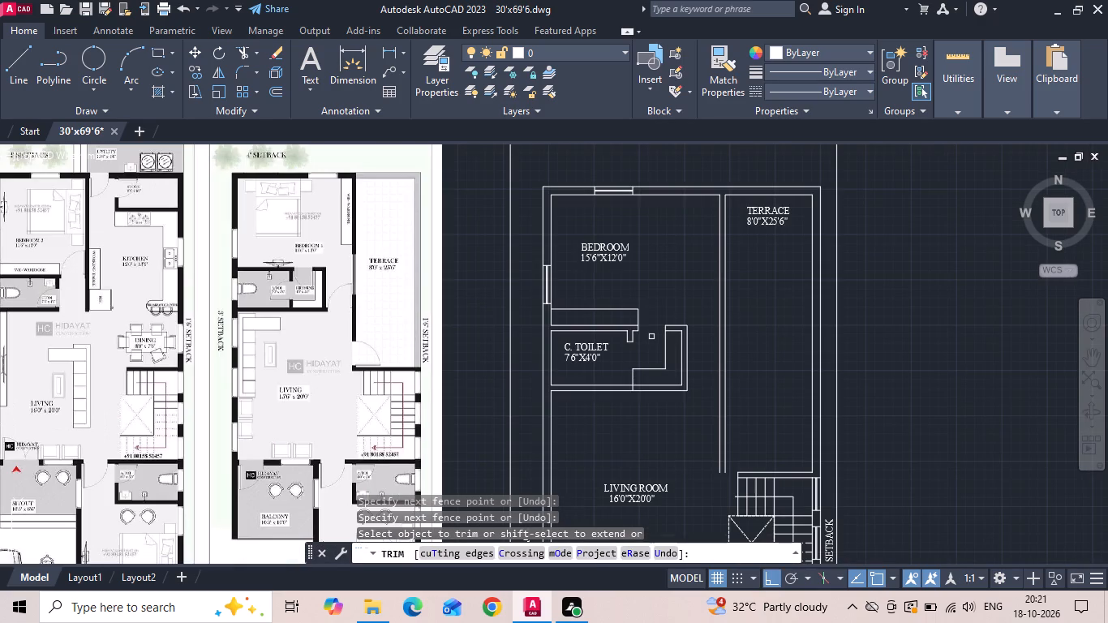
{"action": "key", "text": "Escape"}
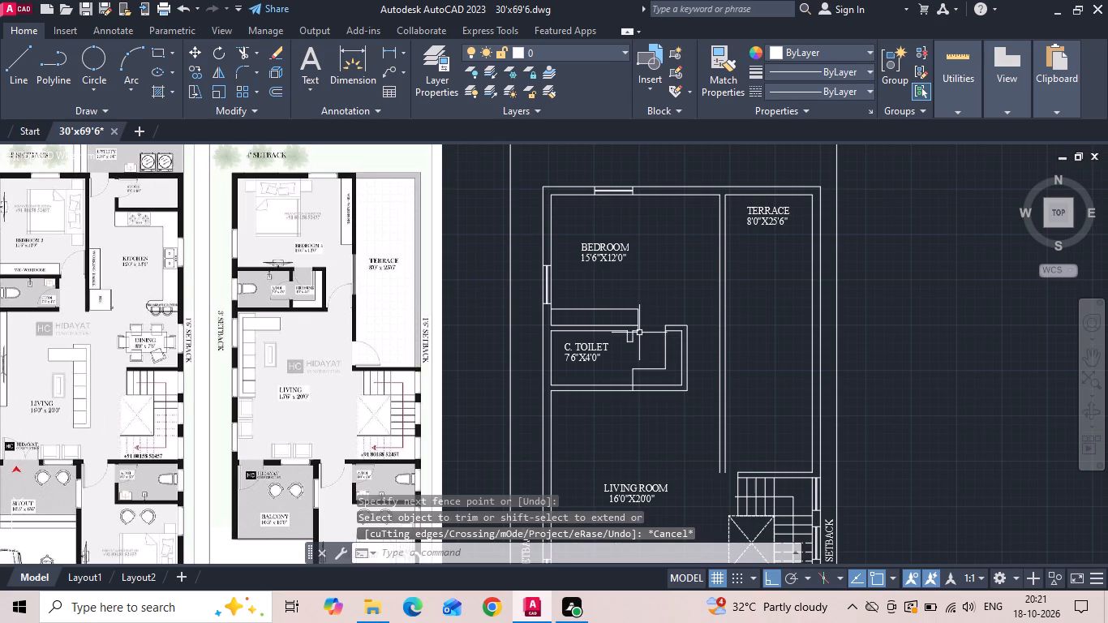
Offset the short partition line below the toilet door opening 6" toward the toilet.
{"action": "scroll", "coordinate": [622, 380], "scroll_direction": "up", "scroll_amount": 1}
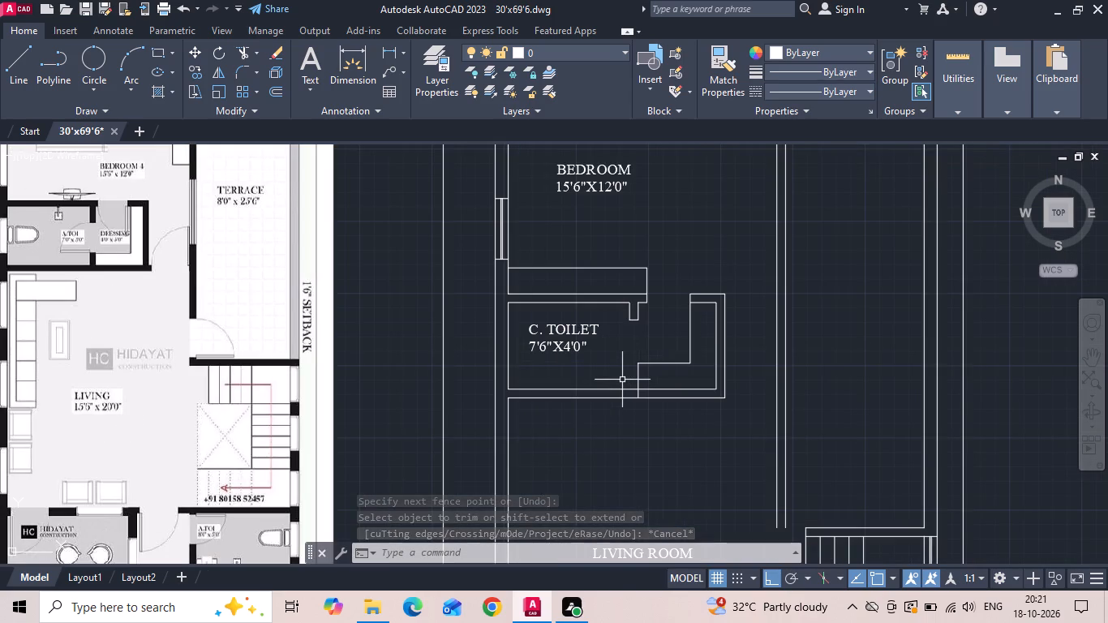
{"action": "scroll", "coordinate": [622, 380], "scroll_direction": "up", "scroll_amount": 1}
{"action": "type", "text": "O 6"}
{"action": "key", "text": "space"}
{"action": "scroll", "coordinate": [655, 386], "scroll_direction": "up", "scroll_amount": 1}
{"action": "left_click_drag", "start_coordinate": [642, 363], "coordinate": [640, 362]}
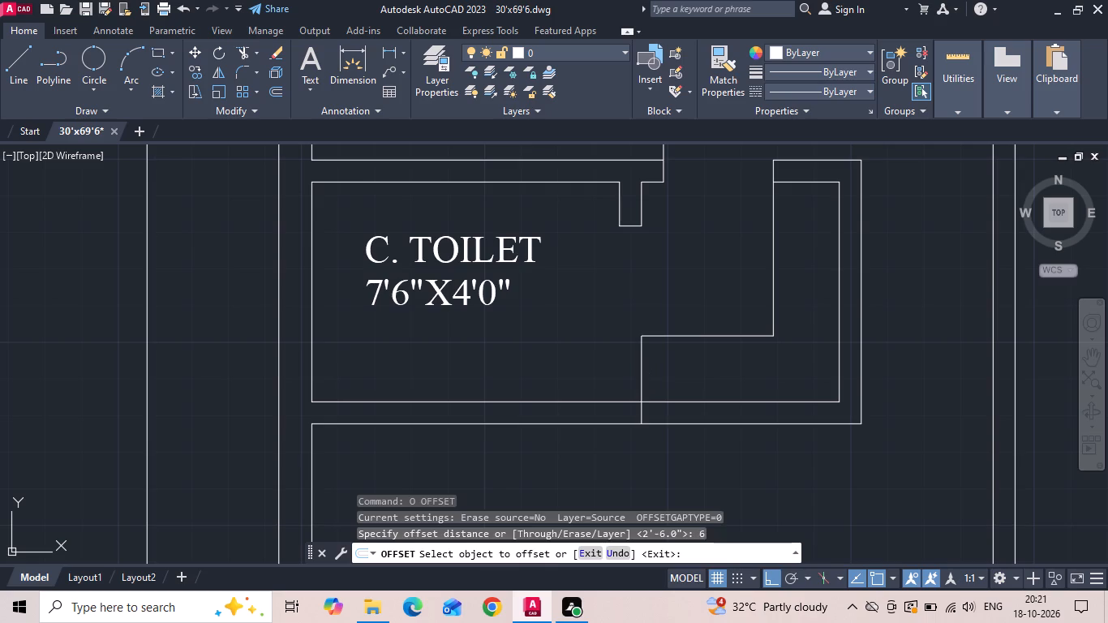
{"action": "left_click_drag", "start_coordinate": [640, 362], "coordinate": [603, 360]}
{"action": "left_click", "coordinate": [557, 354]}
{"action": "key", "text": "Escape"}
Extend the dressing wardrobe's horizontal front line to the new toilet-side partition line.
{"action": "type", "text": "EX"}
{"action": "key", "text": "space"}
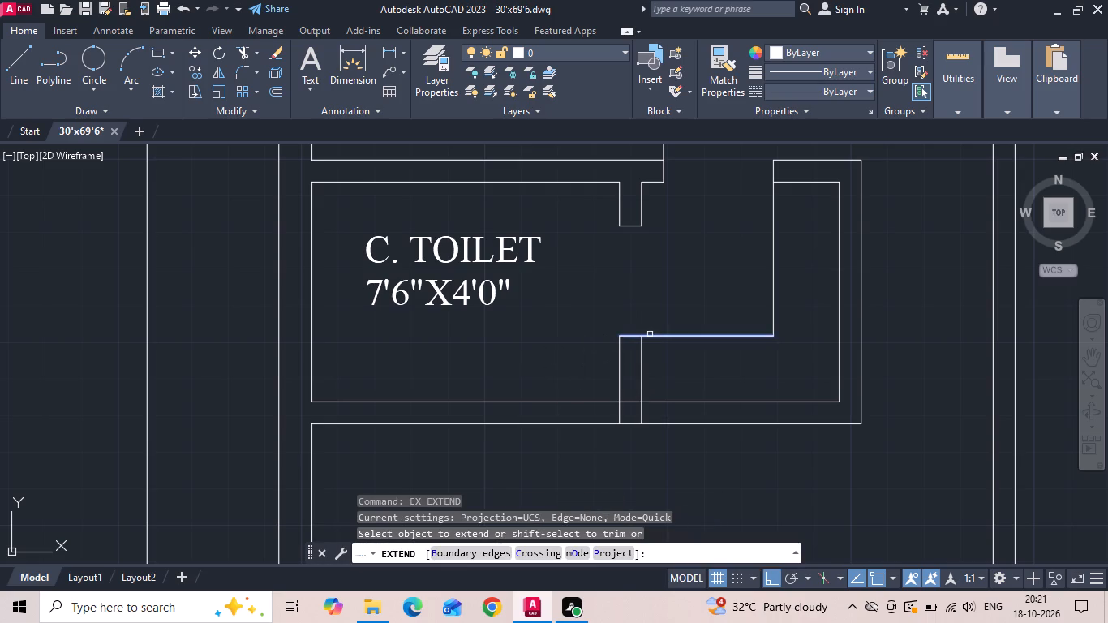
{"action": "left_click", "coordinate": [650, 334]}
{"action": "key", "text": "Escape"}
Trim the lower partition lines inside the living-room-side wall and the wall line between them to clean up the junction.
{"action": "type", "text": "TR"}
{"action": "key", "text": "space"}
{"action": "left_click", "coordinate": [617, 414]}
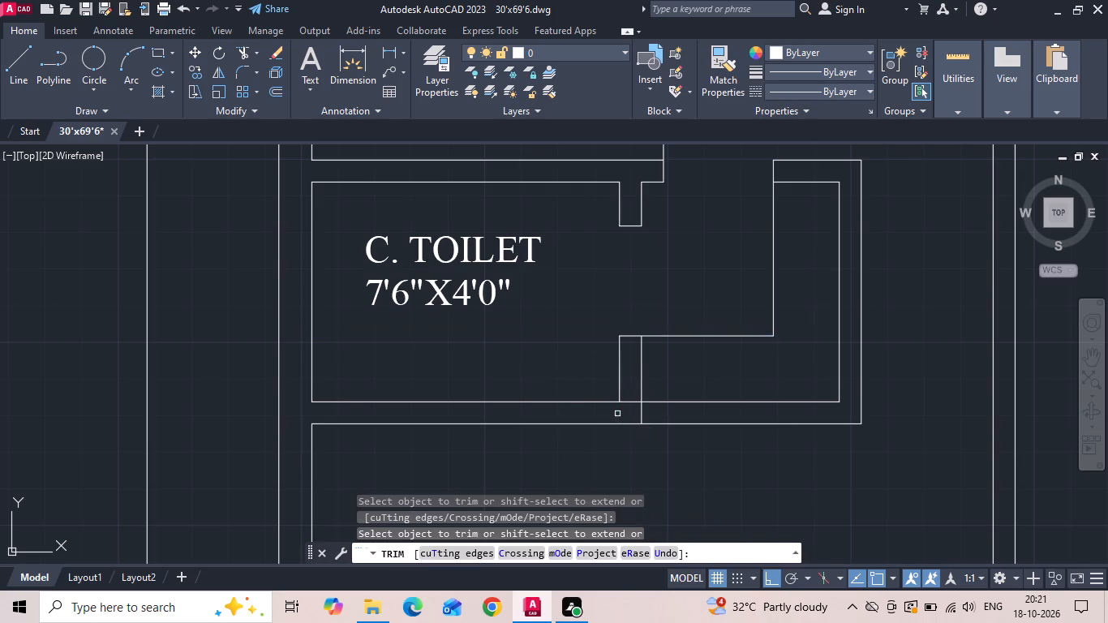
{"action": "left_click", "coordinate": [642, 409]}
{"action": "left_click", "coordinate": [633, 402]}
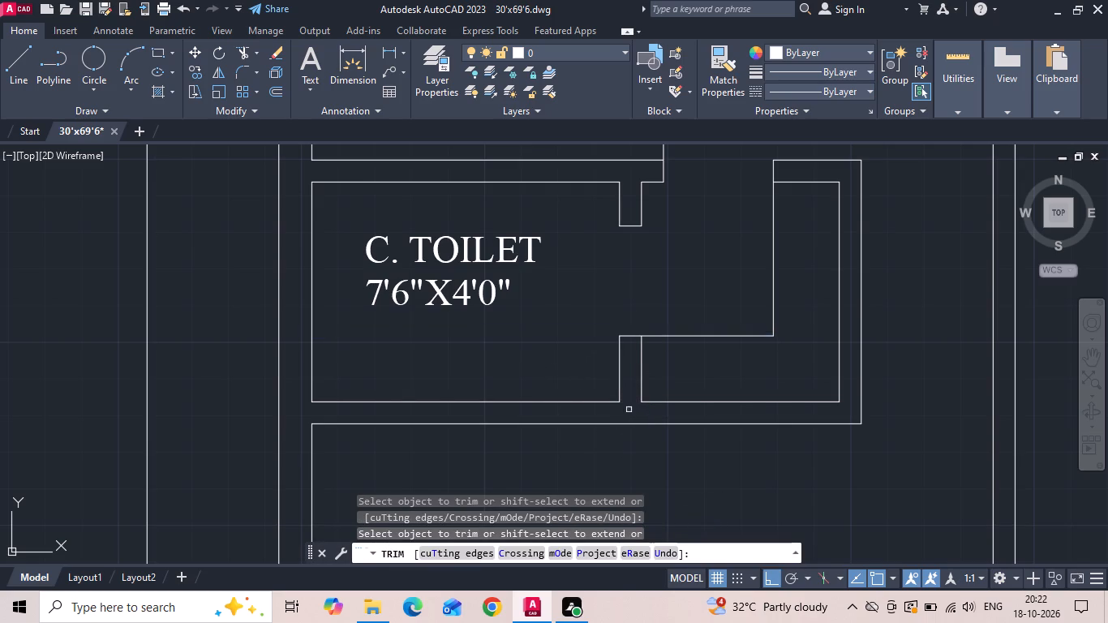
{"action": "key", "text": "Escape"}
Trim away the old wardrobe outline on the bedroom side of the toilet wall.
{"action": "scroll", "coordinate": [631, 438], "scroll_direction": "down", "scroll_amount": 2}
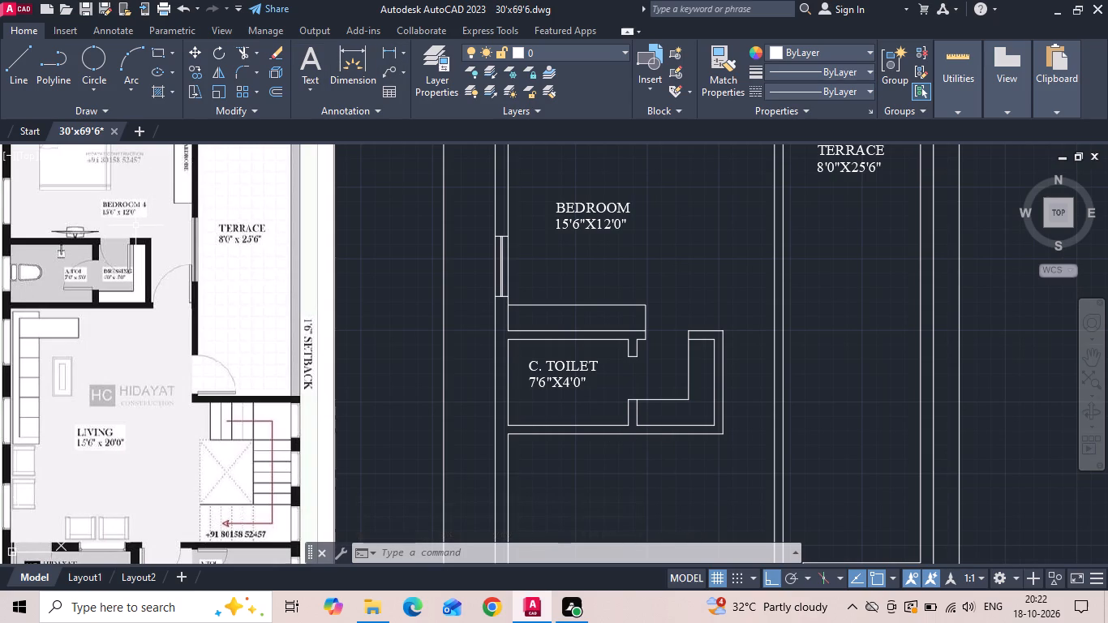
{"action": "scroll", "coordinate": [642, 328], "scroll_direction": "up", "scroll_amount": 1}
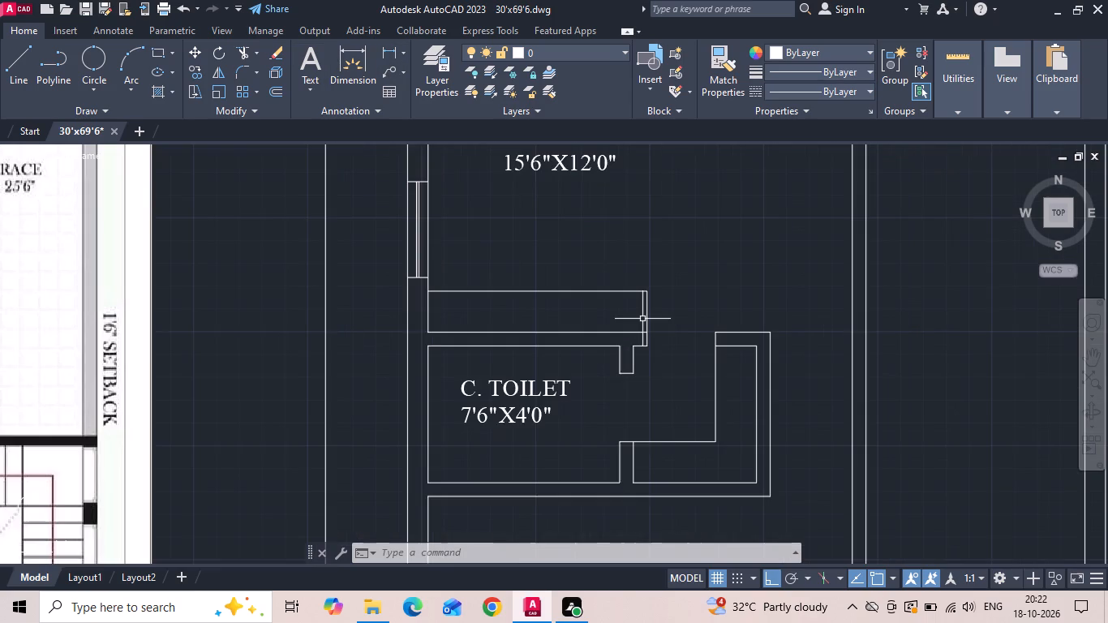
{"action": "key", "text": "t"}
{"action": "key", "text": "r"}
{"action": "key", "text": "space"}
{"action": "left_click_drag", "start_coordinate": [630, 284], "coordinate": [679, 324]}
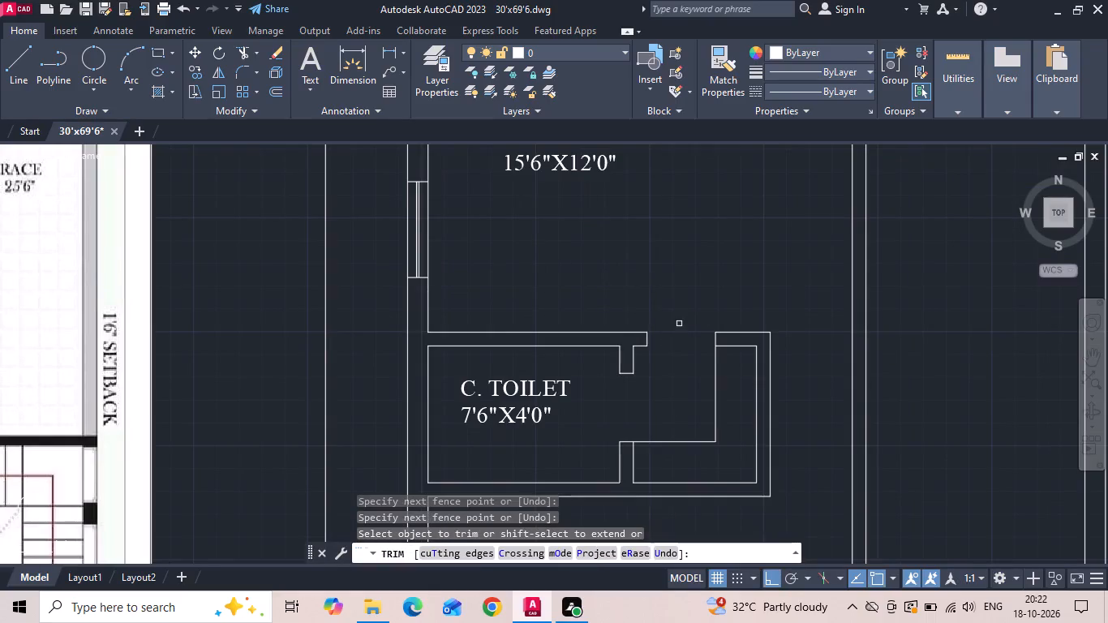
{"action": "scroll", "coordinate": [679, 324], "scroll_direction": "down", "scroll_amount": 1}
{"action": "key", "text": "Escape"}
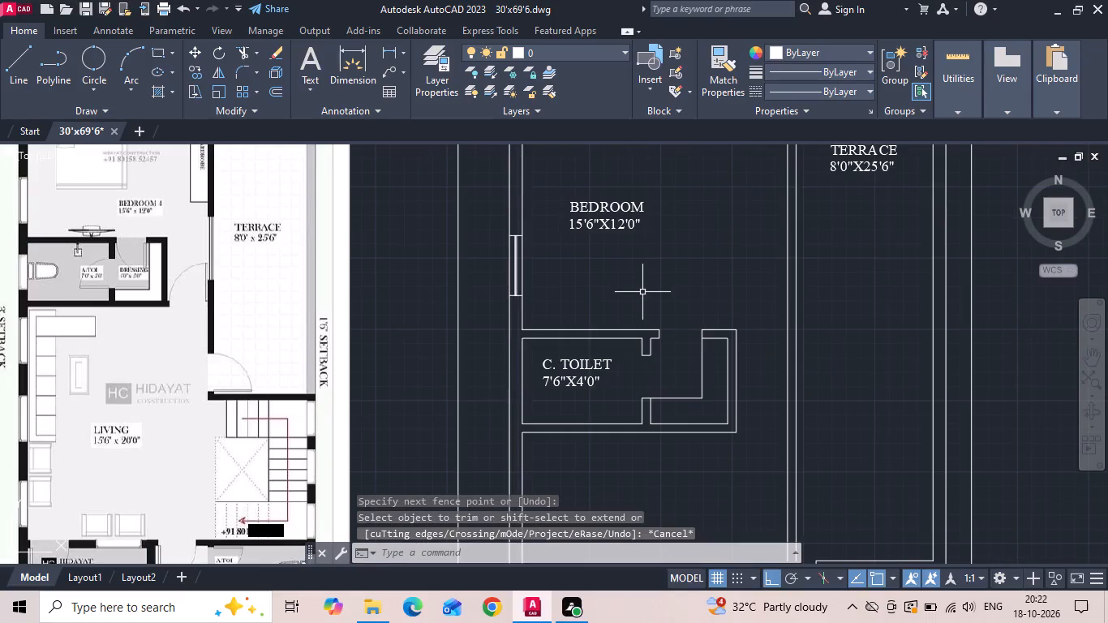
Compare the living room, balcony and front bedroom areas of the first floor reference image with the drawing.
{"action": "scroll", "coordinate": [638, 290], "scroll_direction": "down", "scroll_amount": 1}
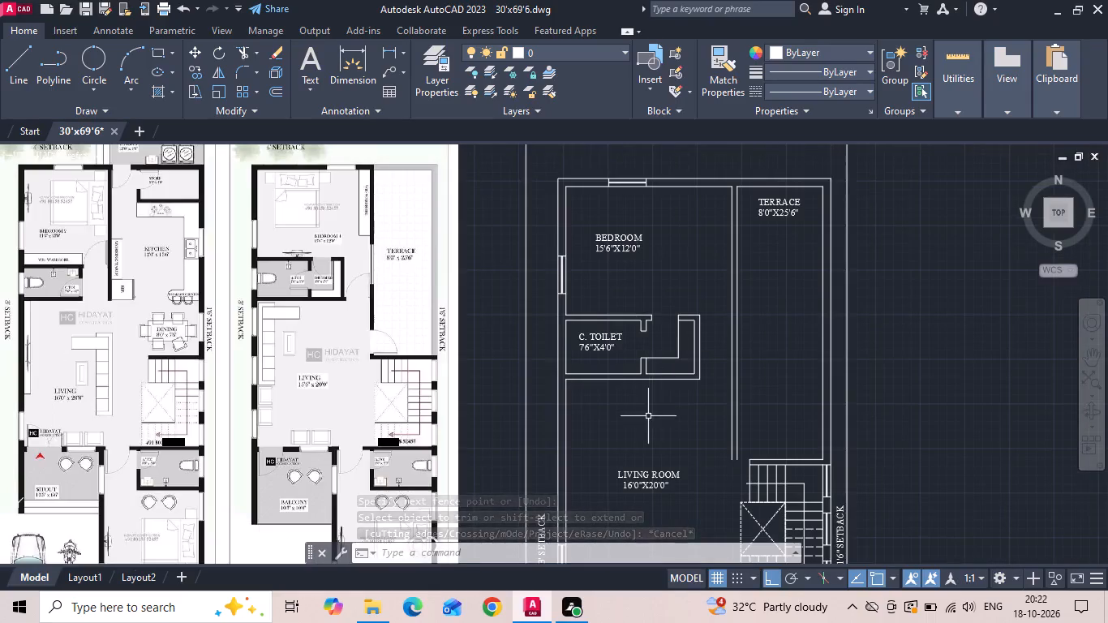
{"action": "middle_click_drag", "start_coordinate": [648, 416], "coordinate": [648, 355]}
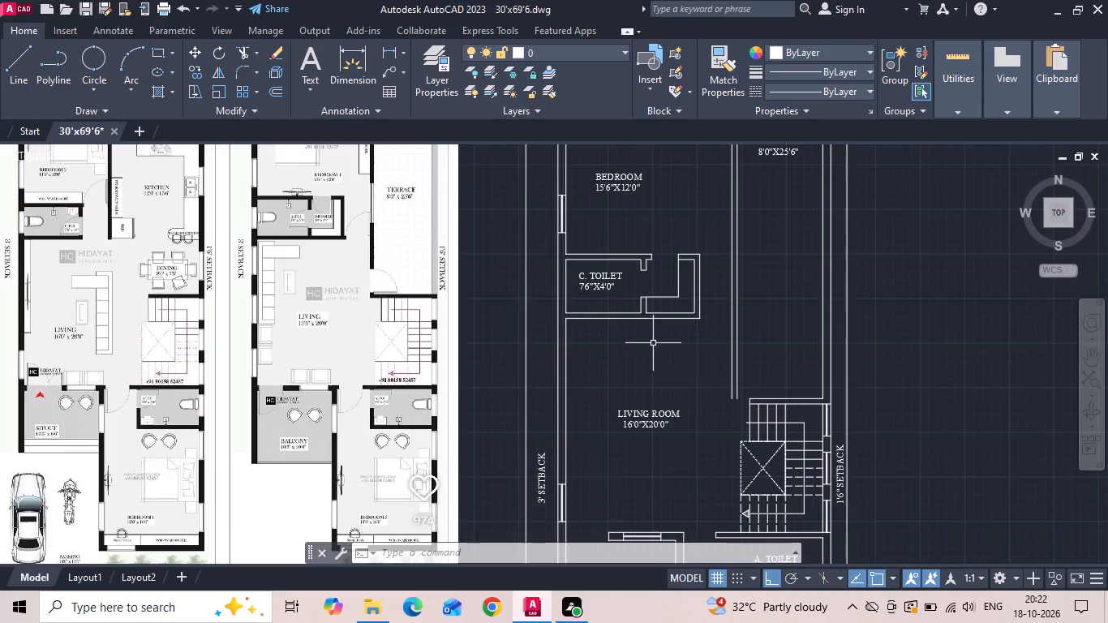
{"action": "scroll", "coordinate": [653, 343], "scroll_direction": "down", "scroll_amount": 1}
{"action": "scroll", "coordinate": [432, 479], "scroll_direction": "up", "scroll_amount": 1}
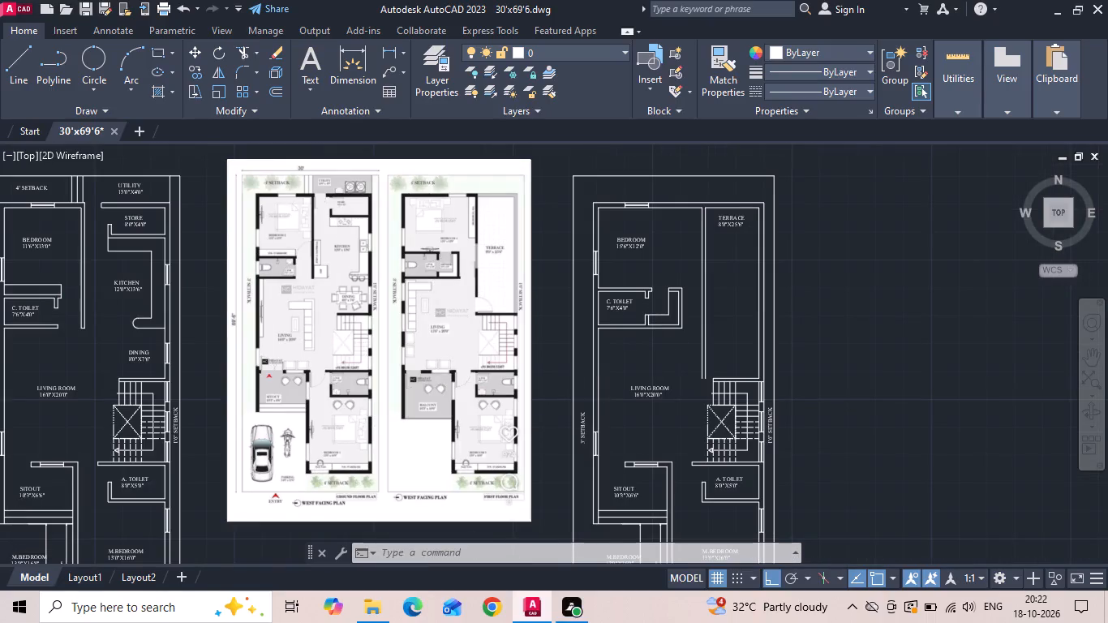
{"action": "scroll", "coordinate": [432, 479], "scroll_direction": "up", "scroll_amount": 1}
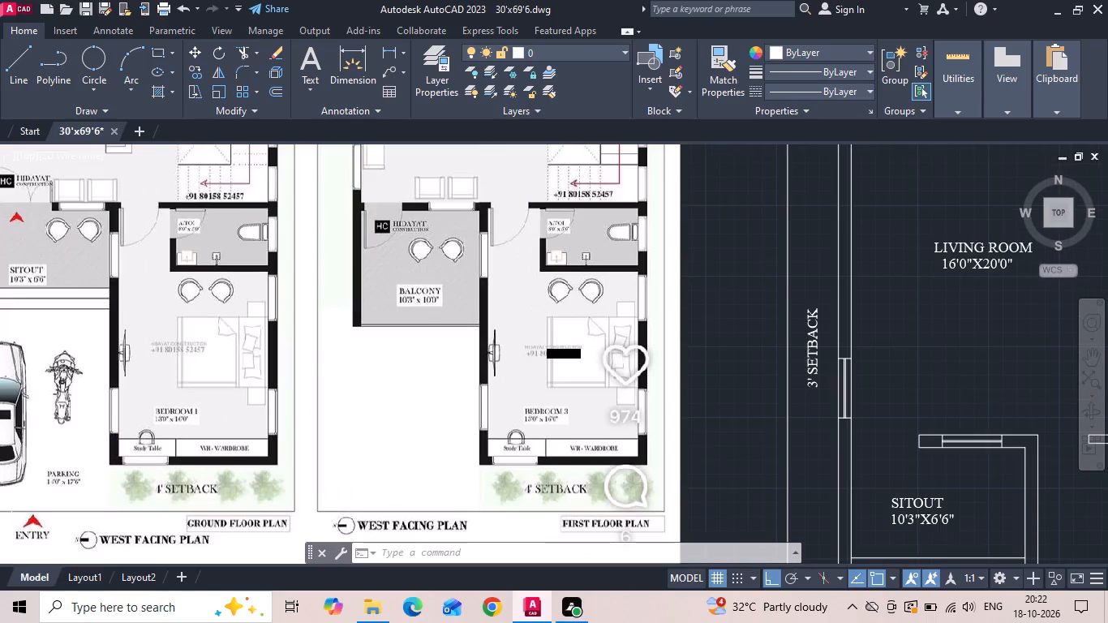
{"action": "scroll", "coordinate": [573, 424], "scroll_direction": "up", "scroll_amount": 1}
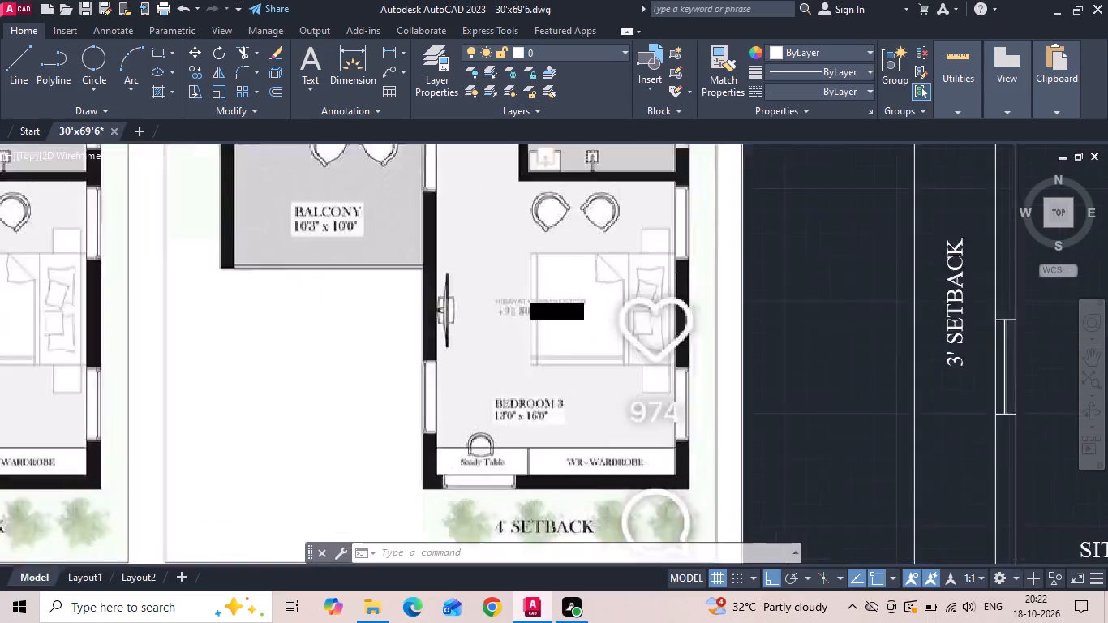
{"action": "scroll", "coordinate": [573, 424], "scroll_direction": "up", "scroll_amount": 2}
{"action": "scroll", "coordinate": [496, 422], "scroll_direction": "down", "scroll_amount": 4}
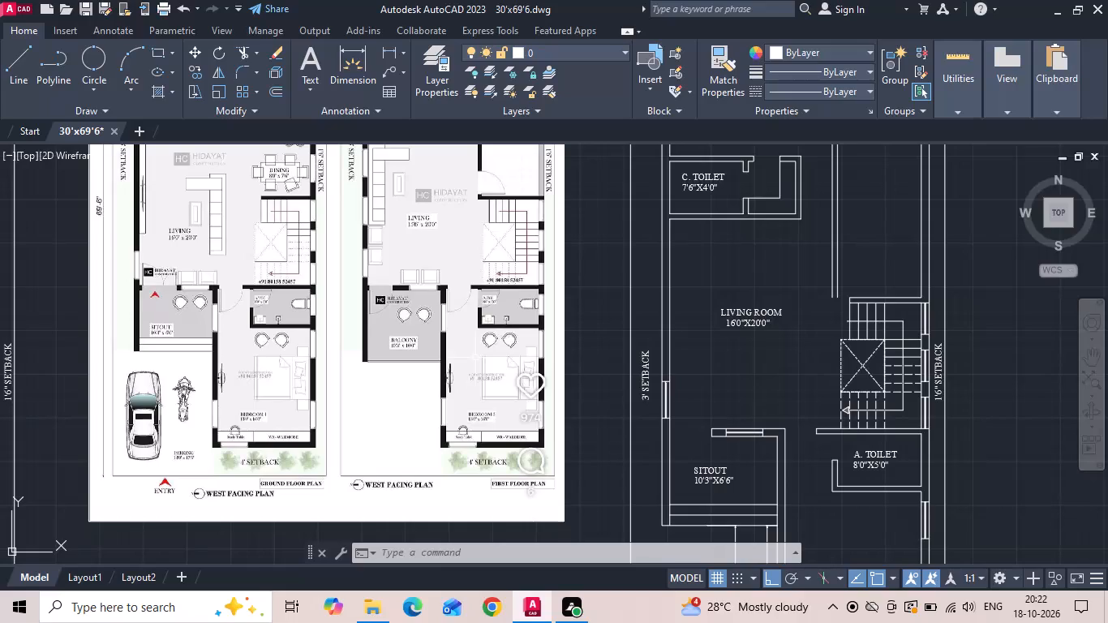
{"action": "key", "text": "Escape"}
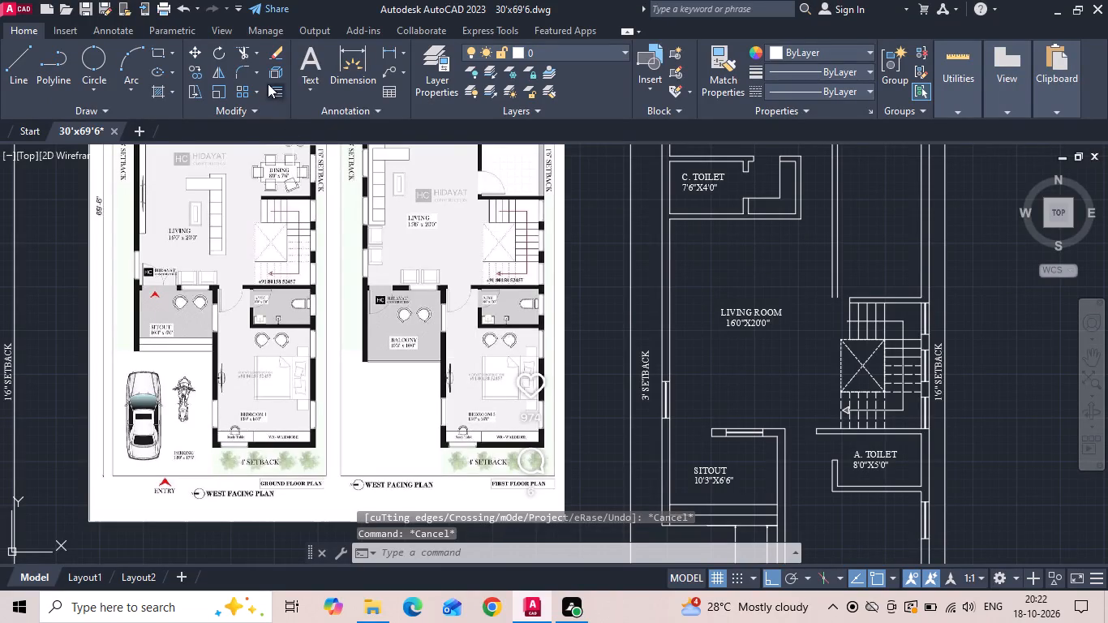
Measure the living room's length from the toilet wall to the sitout wall.
{"action": "left_click", "coordinate": [392, 50]}
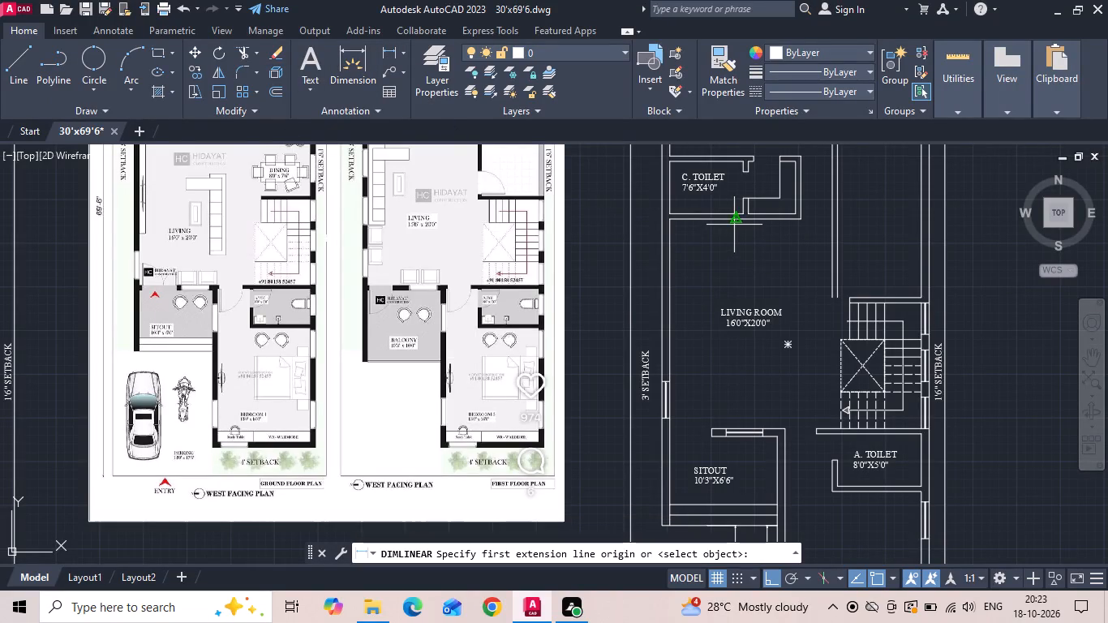
{"action": "left_click", "coordinate": [734, 225]}
{"action": "left_click", "coordinate": [737, 424]}
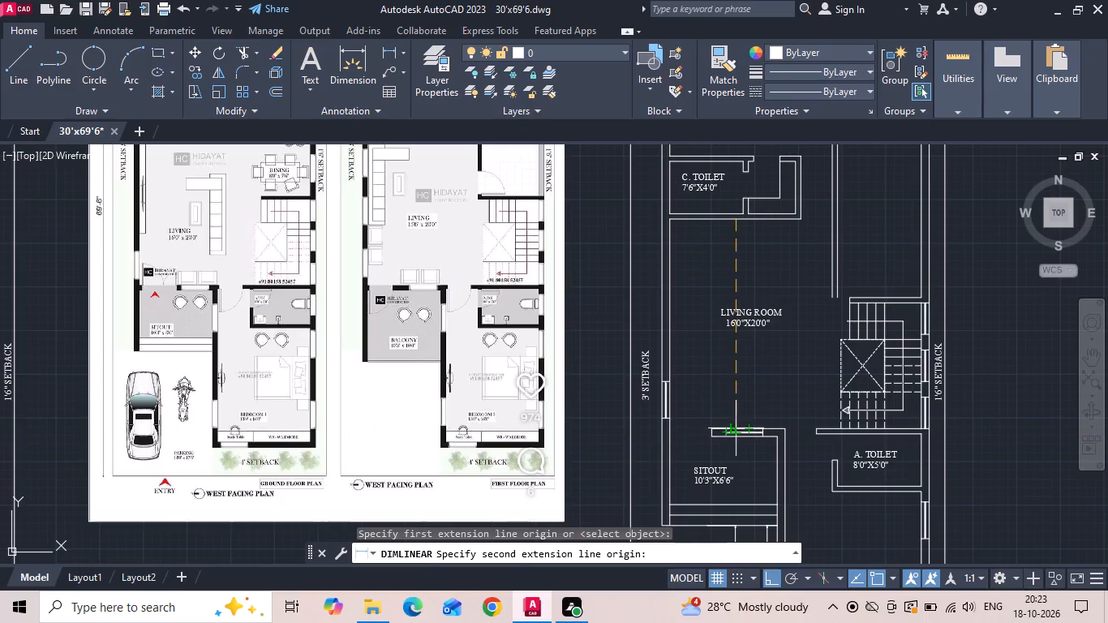
{"action": "key", "text": "Escape"}
Change the C. TOILET label below the bedroom to read A. TOILET, 7'0"X5'0".
{"action": "scroll", "coordinate": [668, 385], "scroll_direction": "down", "scroll_amount": 1}
{"action": "scroll", "coordinate": [692, 260], "scroll_direction": "up", "scroll_amount": 2}
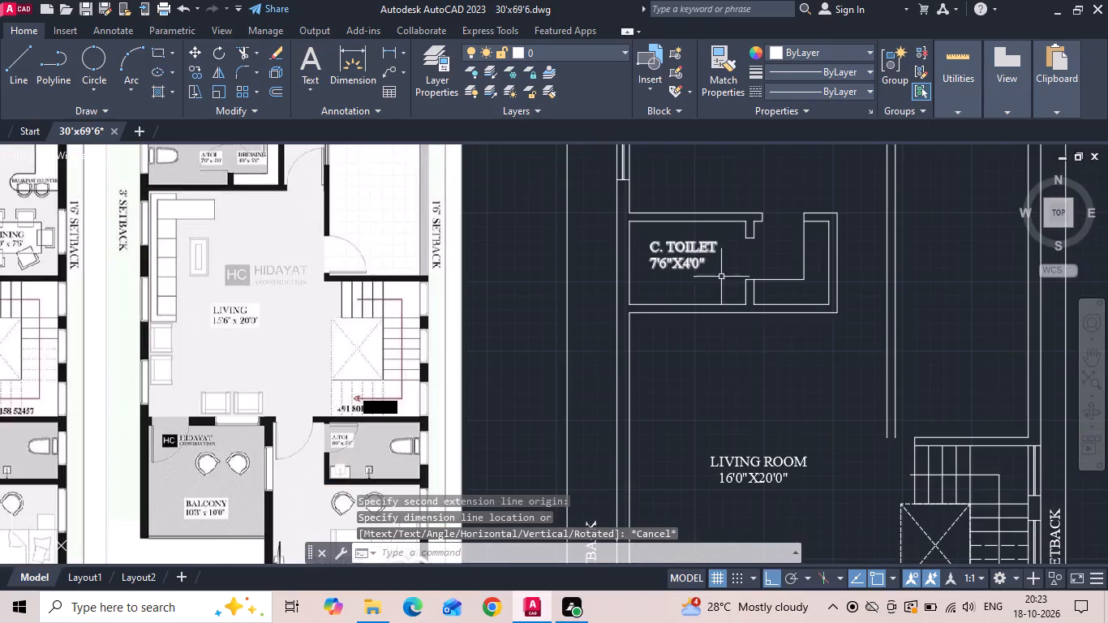
{"action": "scroll", "coordinate": [788, 358], "scroll_direction": "down", "scroll_amount": 1}
{"action": "scroll", "coordinate": [651, 260], "scroll_direction": "up", "scroll_amount": 1}
{"action": "middle_click_drag", "start_coordinate": [750, 313], "coordinate": [762, 373]}
{"action": "double_click", "coordinate": [779, 363]}
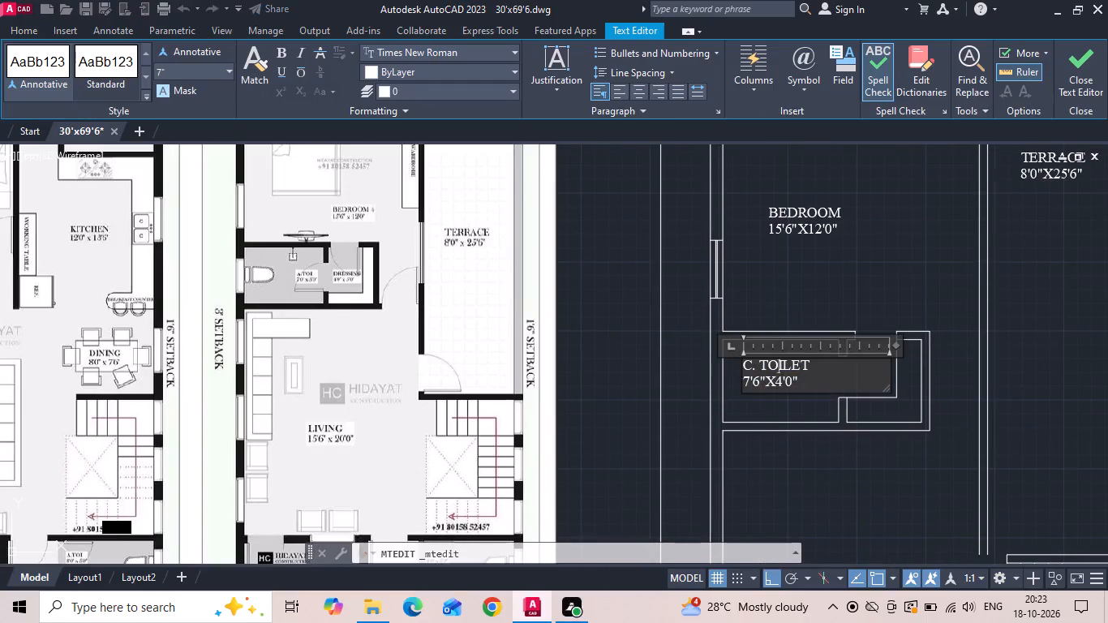
{"action": "left_click", "coordinate": [749, 367]}
{"action": "key", "text": "BackSpace"}
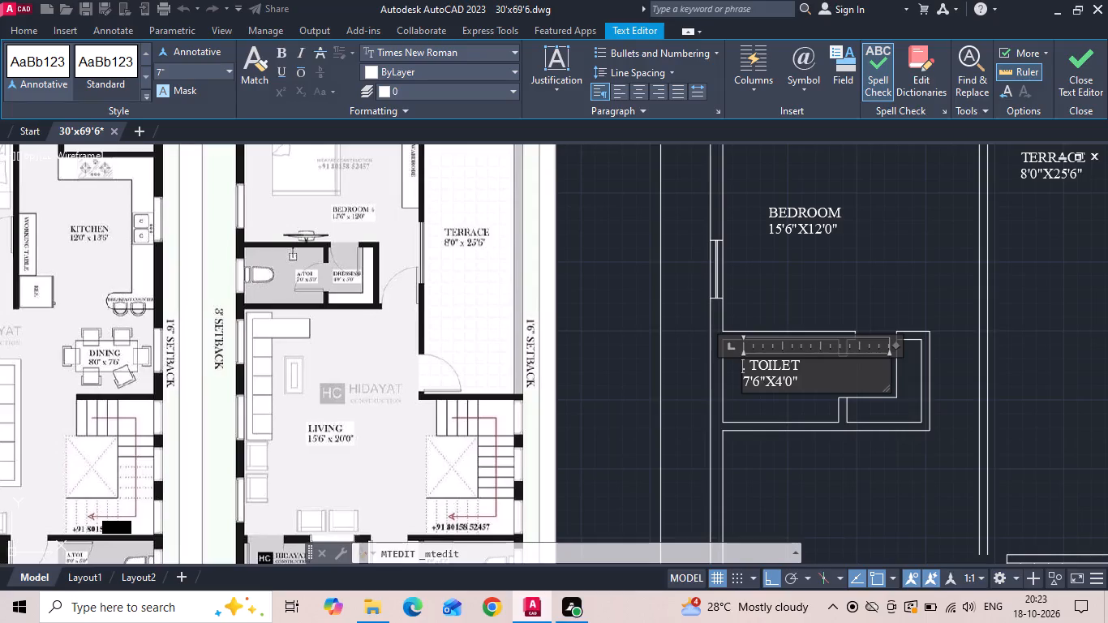
{"action": "key", "text": "a"}
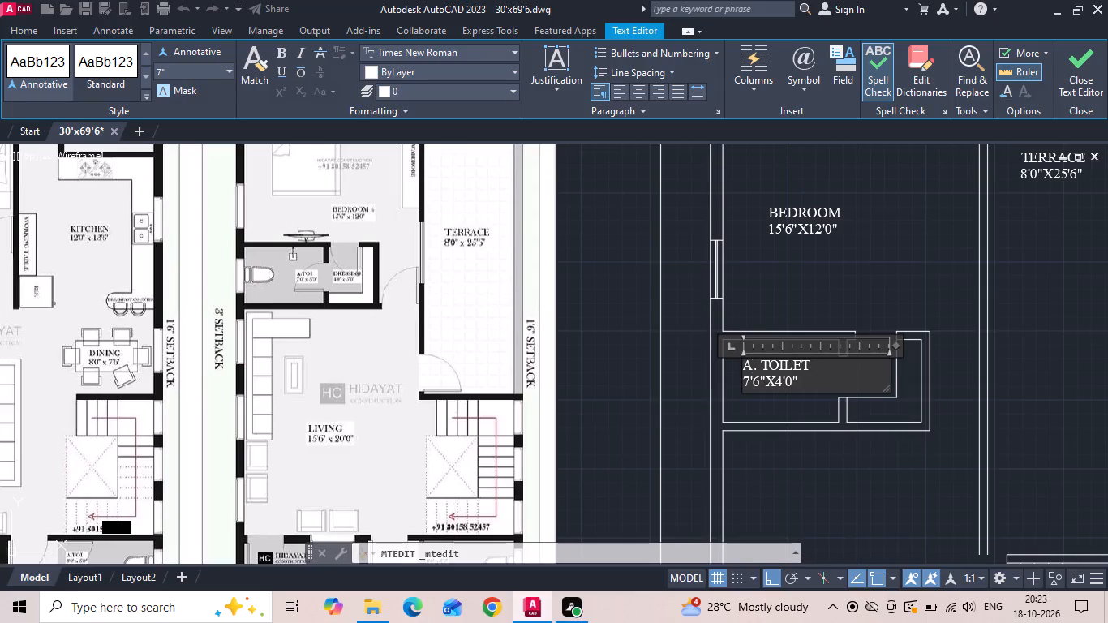
{"action": "scroll", "coordinate": [762, 387], "scroll_direction": "up", "scroll_amount": 2}
{"action": "left_click", "coordinate": [755, 377]}
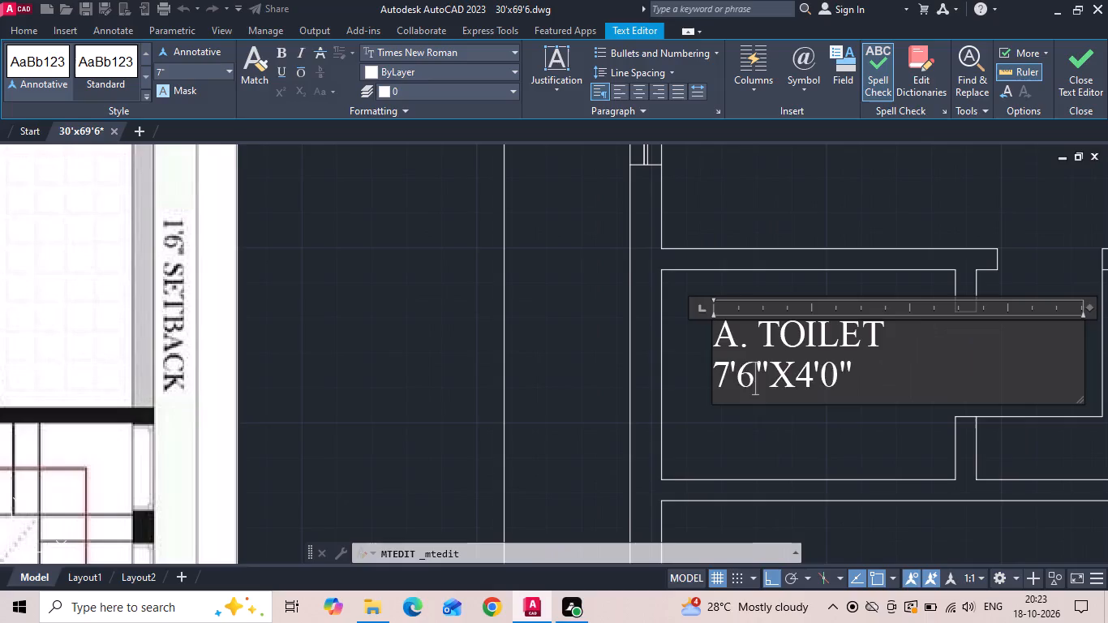
{"action": "key", "text": "BackSpace"}
{"action": "key", "text": "0"}
{"action": "left_click", "coordinate": [814, 385]}
{"action": "key", "text": "BackSpace"}
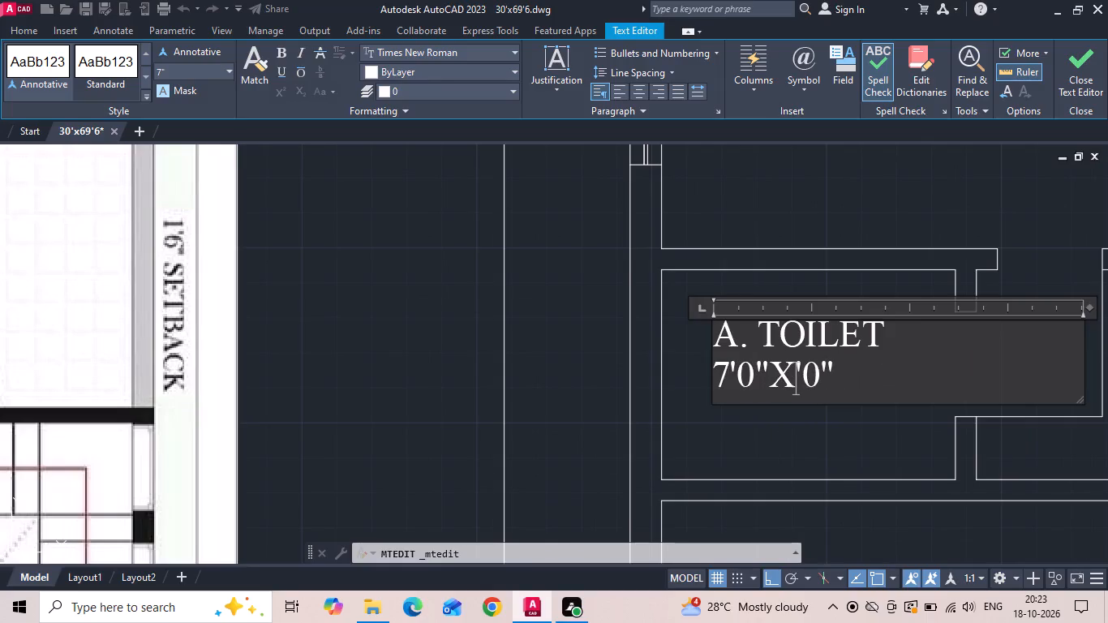
{"action": "key", "text": "5"}
{"action": "scroll", "coordinate": [770, 430], "scroll_direction": "down", "scroll_amount": 2}
{"action": "left_click", "coordinate": [734, 406]}
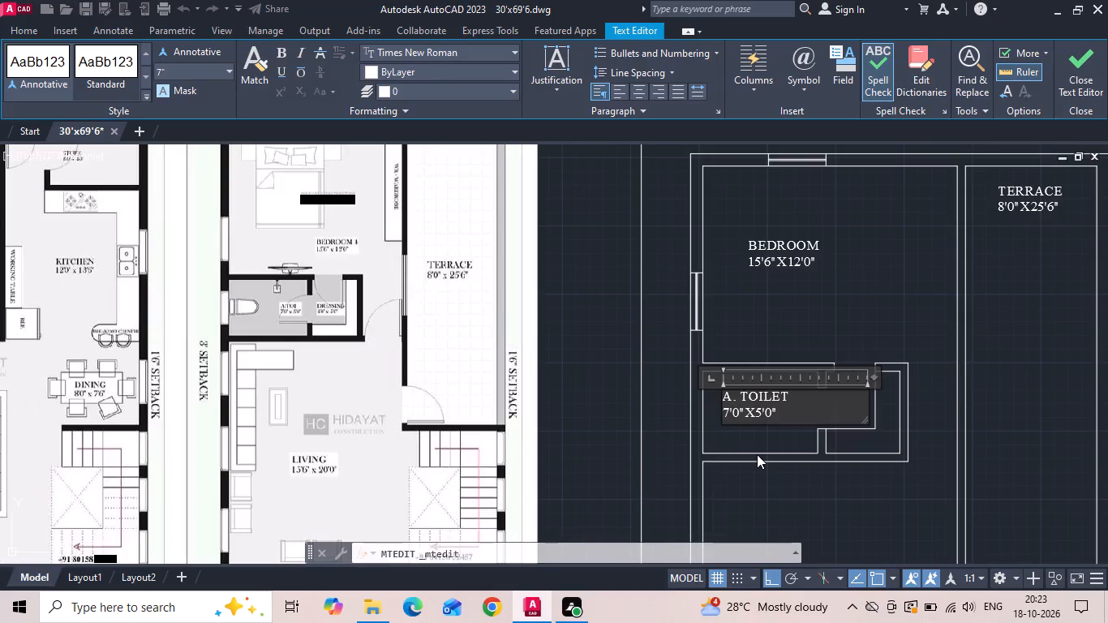
{"action": "left_click", "coordinate": [757, 454]}
Copy the A. TOILET label horizontally into the adjoining dressing area.
{"action": "left_click", "coordinate": [755, 415]}
{"action": "right_click", "coordinate": [755, 415]}
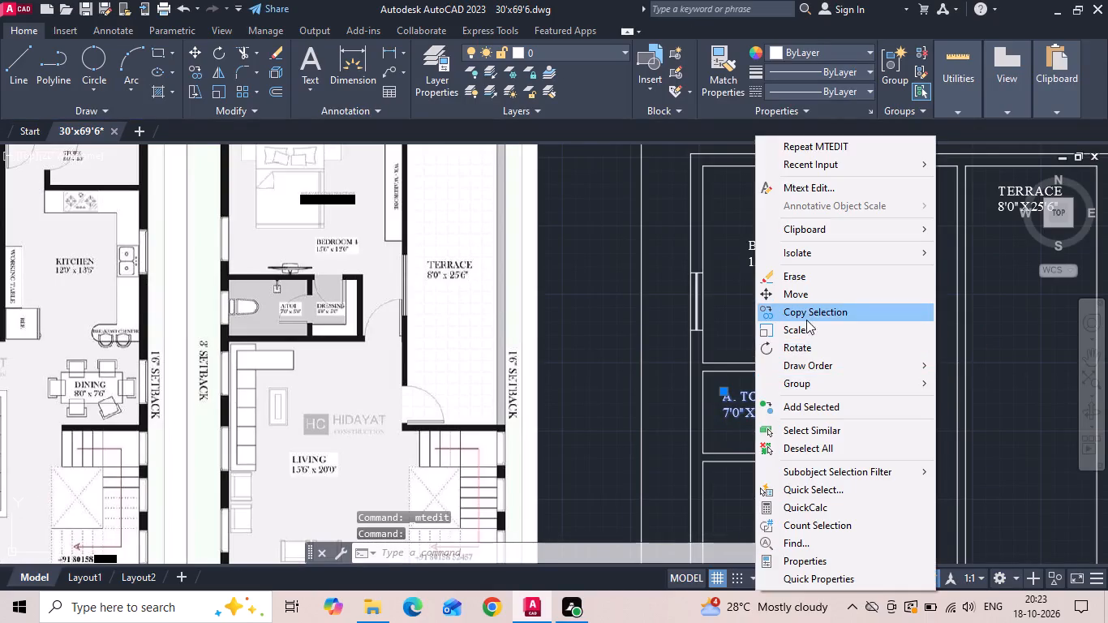
{"action": "left_click", "coordinate": [806, 320]}
{"action": "scroll", "coordinate": [776, 400], "scroll_direction": "up", "scroll_amount": 1}
{"action": "left_click_drag", "start_coordinate": [757, 432], "coordinate": [848, 436]}
{"action": "scroll", "coordinate": [919, 434], "scroll_direction": "up", "scroll_amount": 2}
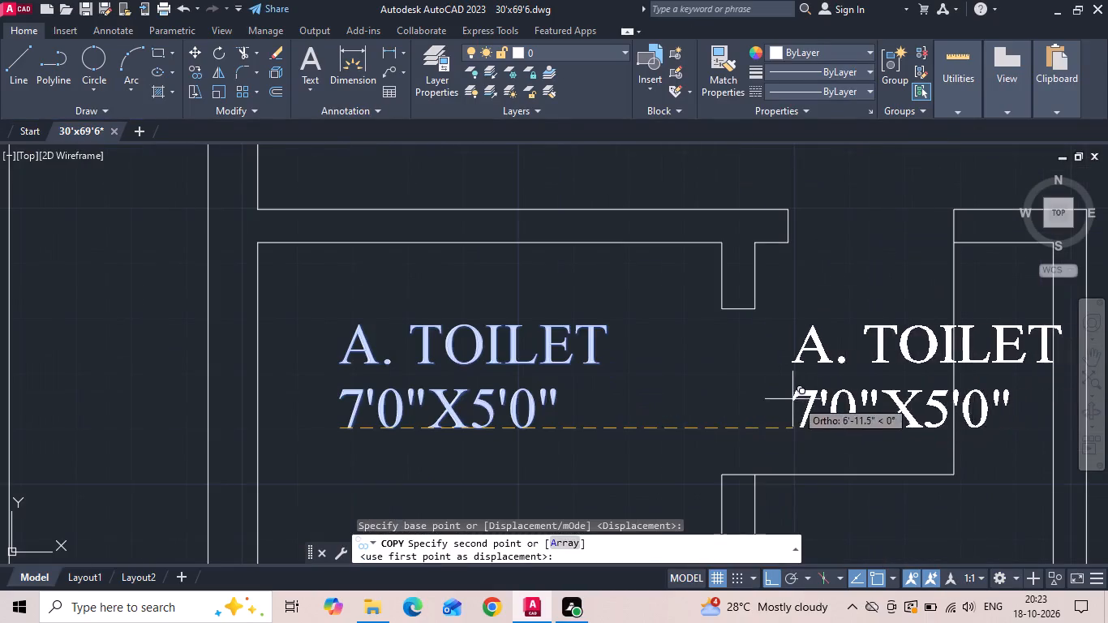
{"action": "left_click", "coordinate": [774, 395]}
{"action": "key", "text": "Escape"}
{"action": "scroll", "coordinate": [784, 404], "scroll_direction": "down", "scroll_amount": 3}
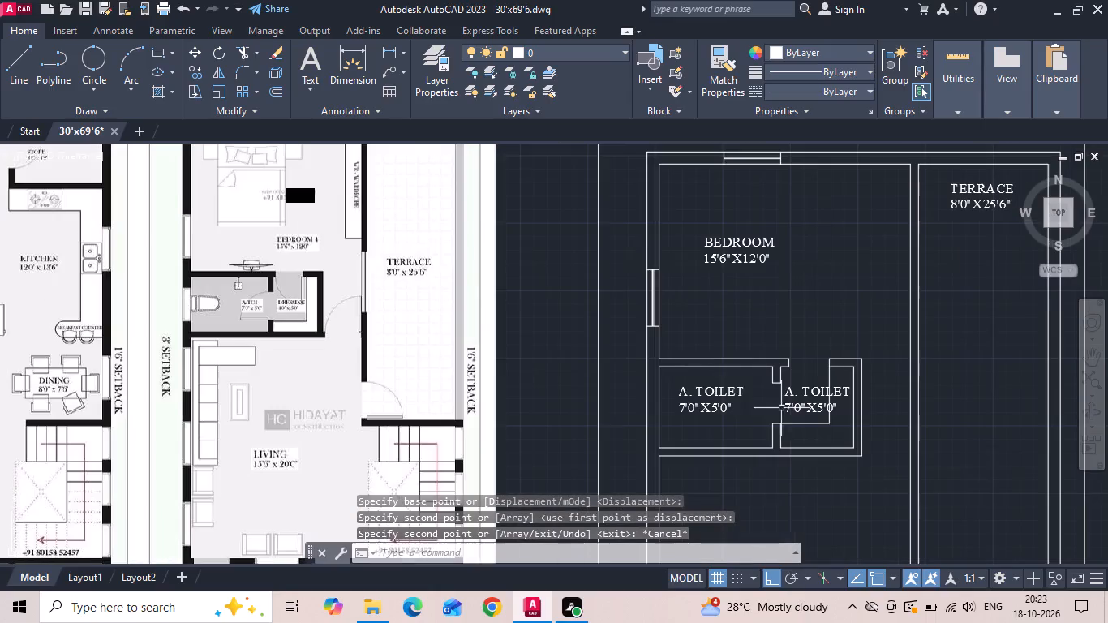
Measure the dressing area's clear width from the toilet partition to its outer wall.
{"action": "scroll", "coordinate": [859, 414], "scroll_direction": "up", "scroll_amount": 2}
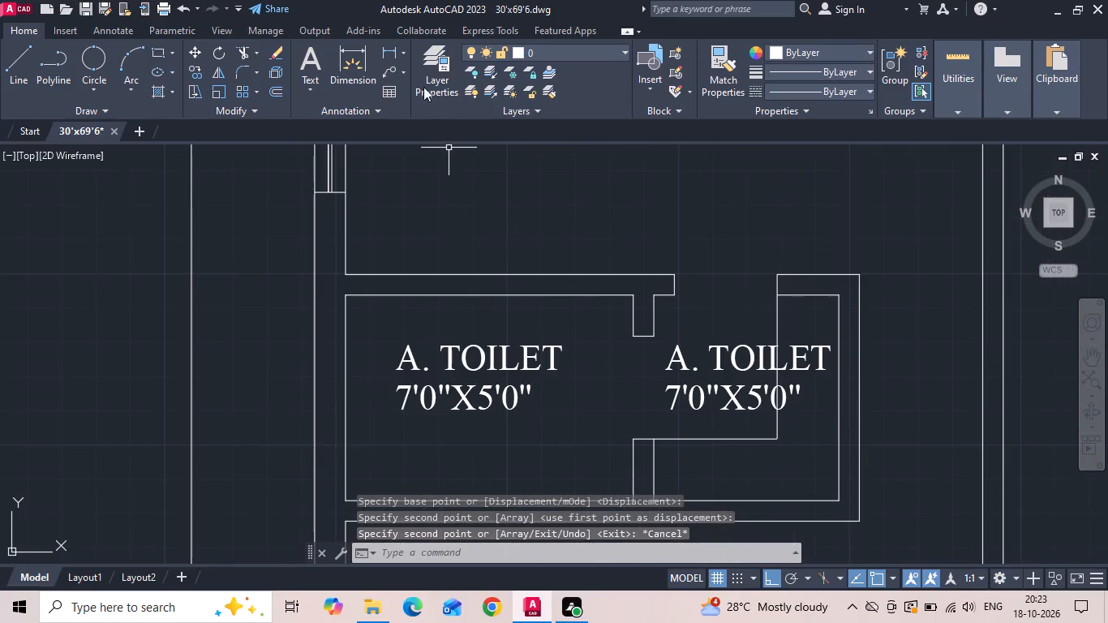
{"action": "left_click", "coordinate": [389, 47]}
{"action": "left_click", "coordinate": [655, 313]}
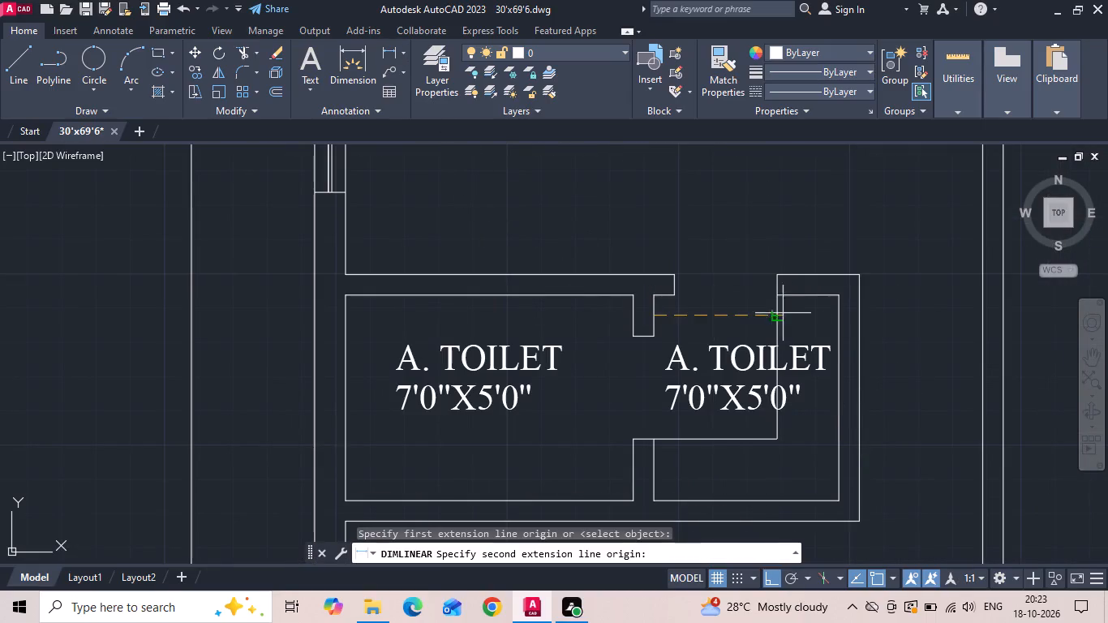
{"action": "left_click", "coordinate": [834, 312]}
{"action": "key", "text": "Escape"}
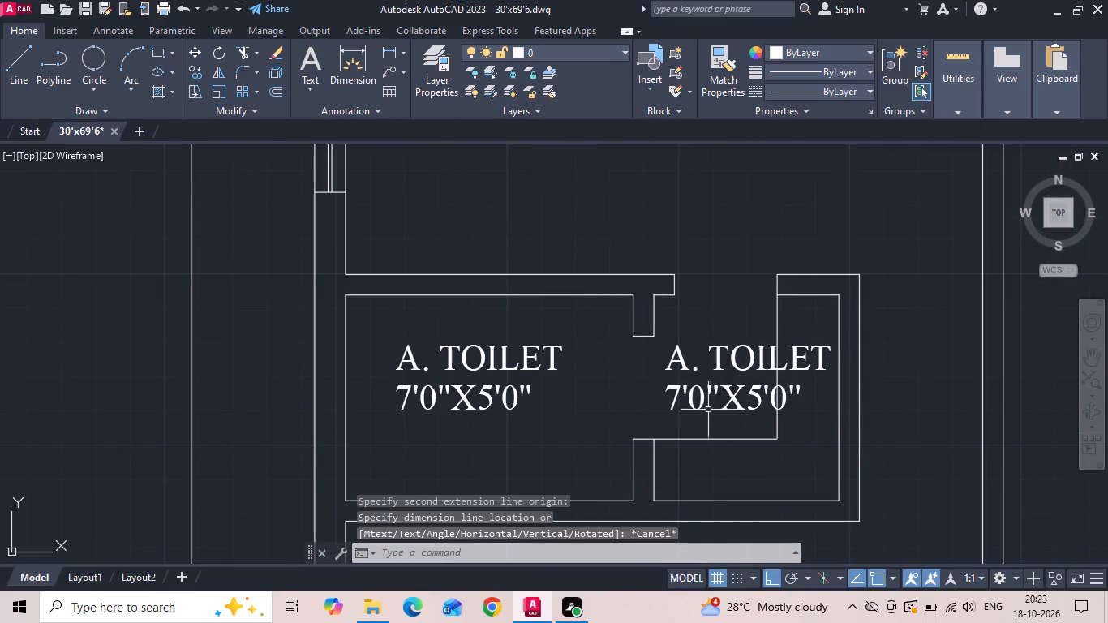
Change the copied label in the dressing area to DRESSING, 4'6"X5'0", and save the drawing.
{"action": "double_click", "coordinate": [705, 398]}
{"action": "key", "text": "BackSpace"}
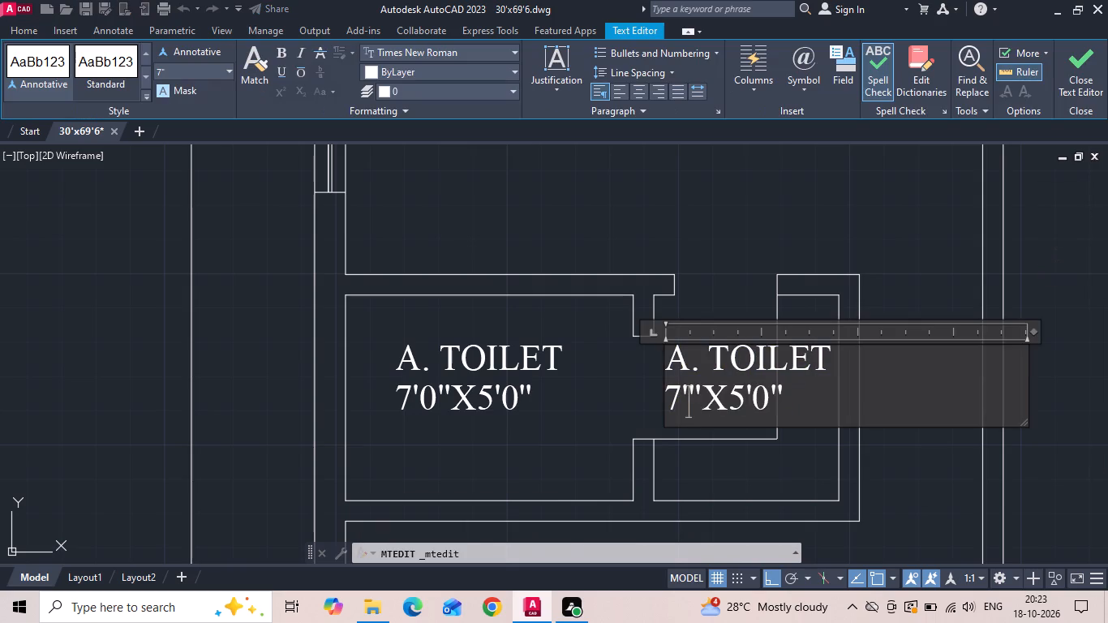
{"action": "key", "text": "6"}
{"action": "left_click", "coordinate": [672, 405]}
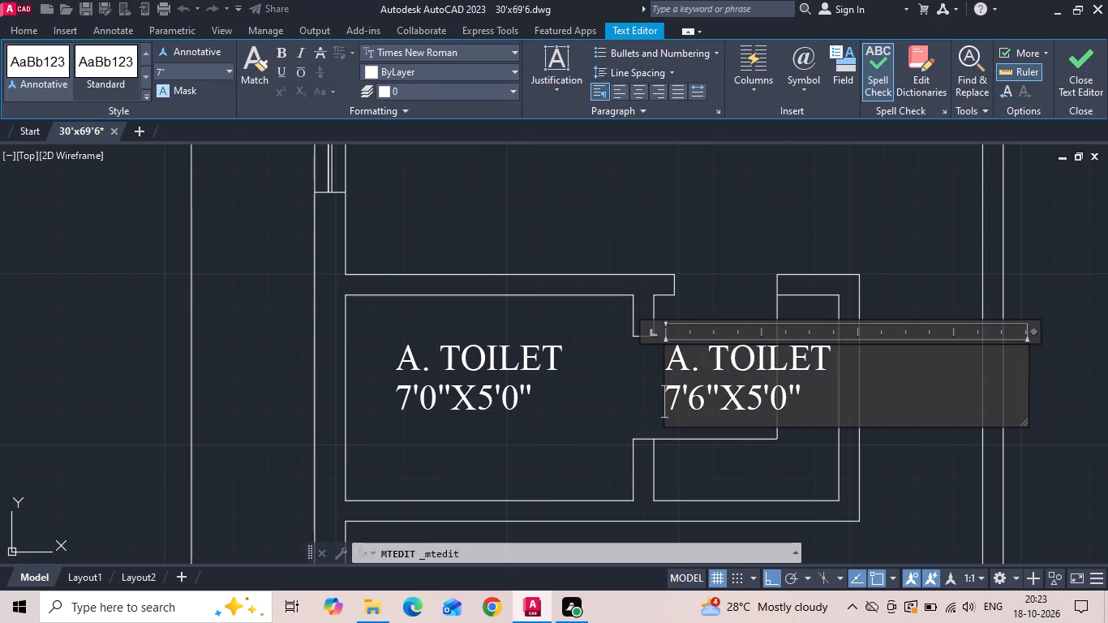
{"action": "left_click", "coordinate": [680, 402]}
{"action": "key", "text": "BackSpace"}
{"action": "key", "text": "4"}
{"action": "left_click_drag", "start_coordinate": [826, 372], "coordinate": [530, 384]}
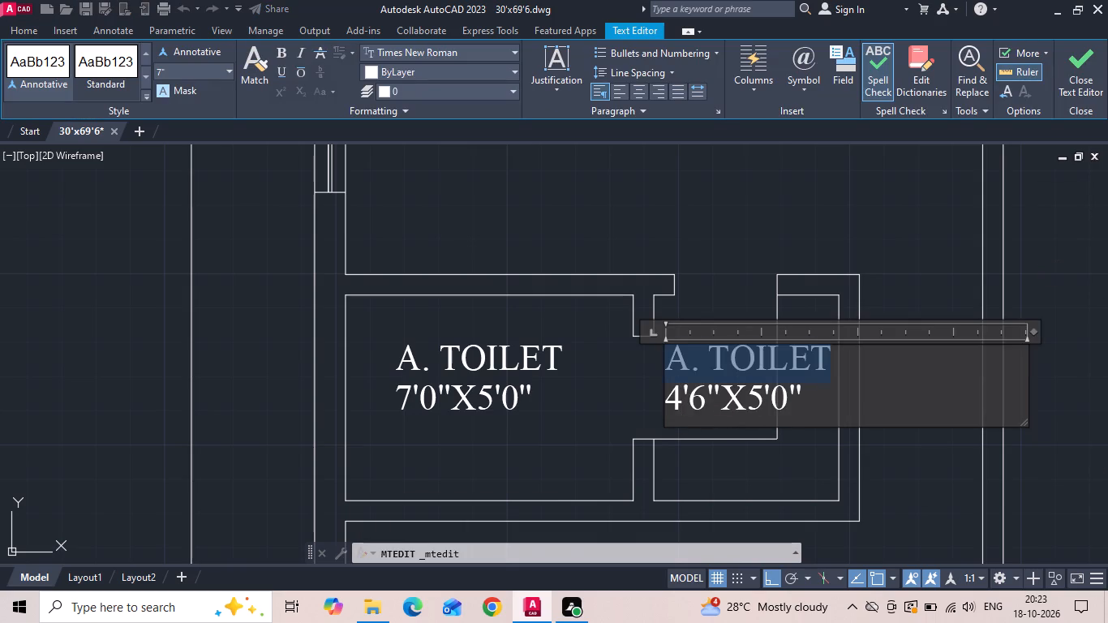
{"action": "left_click_drag", "start_coordinate": [530, 384], "coordinate": [529, 384]}
{"action": "key", "text": "BackSpace"}
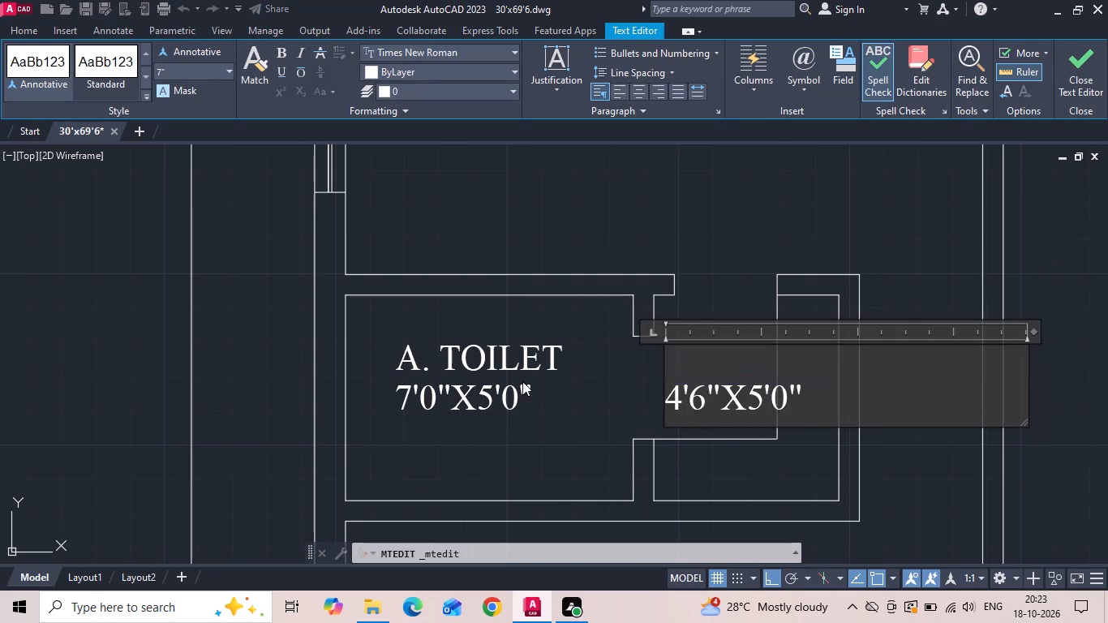
{"action": "type", "text": "DRESSING"}
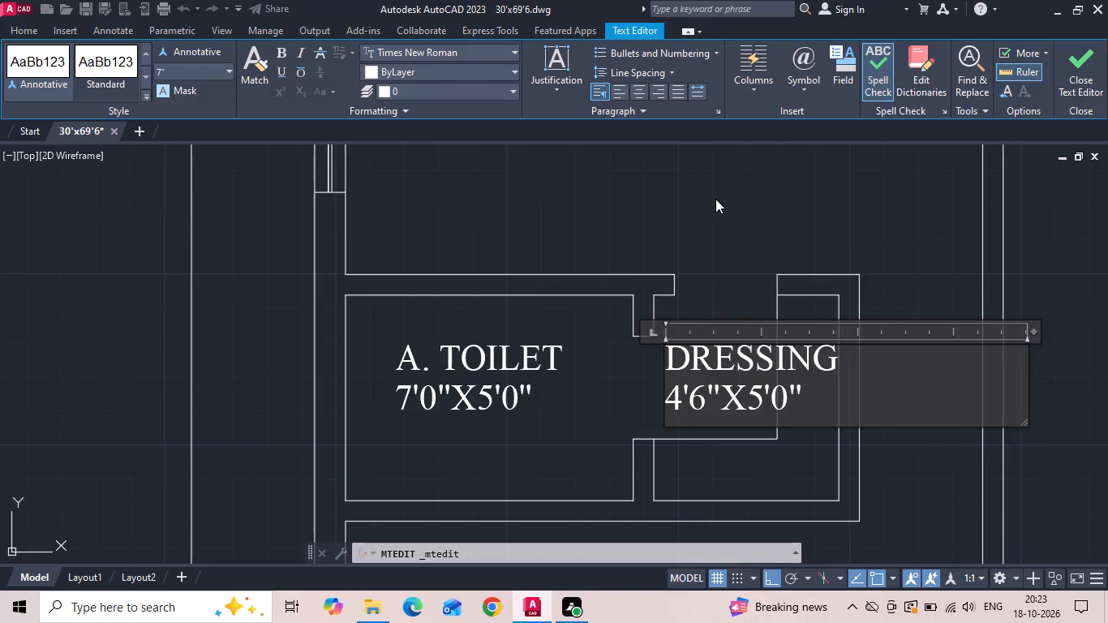
{"action": "left_click", "coordinate": [719, 205]}
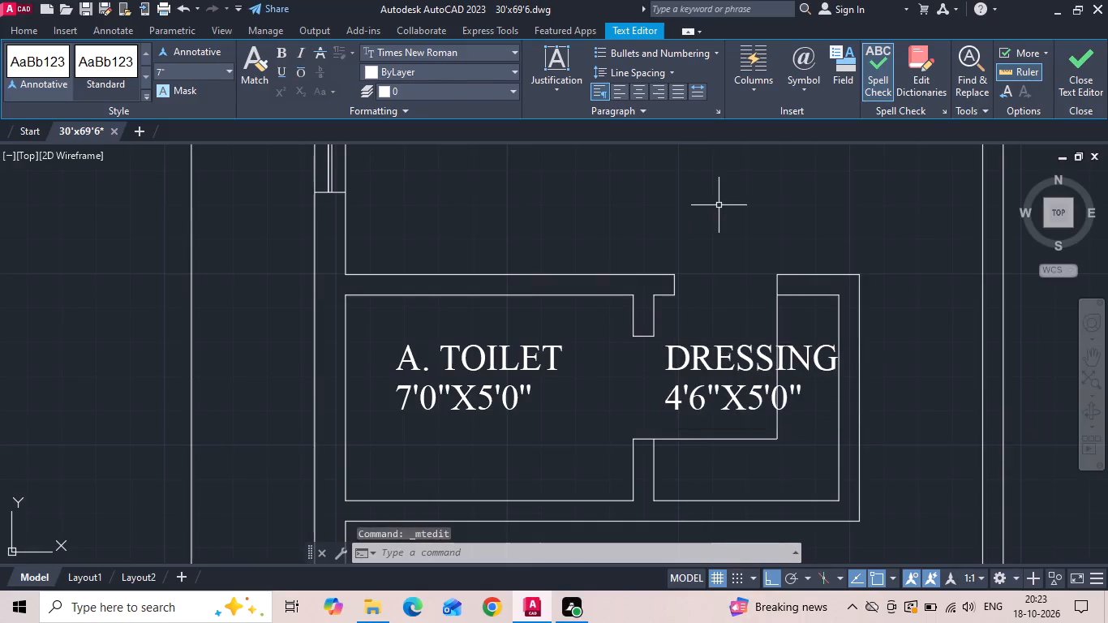
{"action": "key", "text": "ctrl+s"}
Measure the living room's width between the terrace-side wall and the outer wall on the 3' setback side.
{"action": "scroll", "coordinate": [676, 377], "scroll_direction": "down", "scroll_amount": 3}
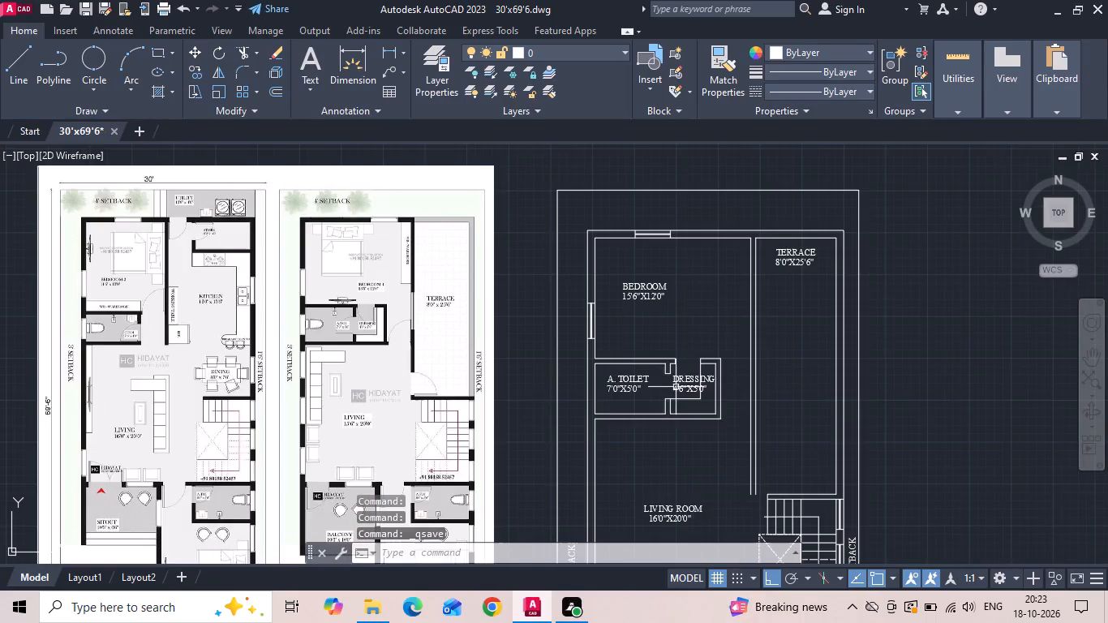
{"action": "middle_click_drag", "start_coordinate": [680, 379], "coordinate": [680, 326]}
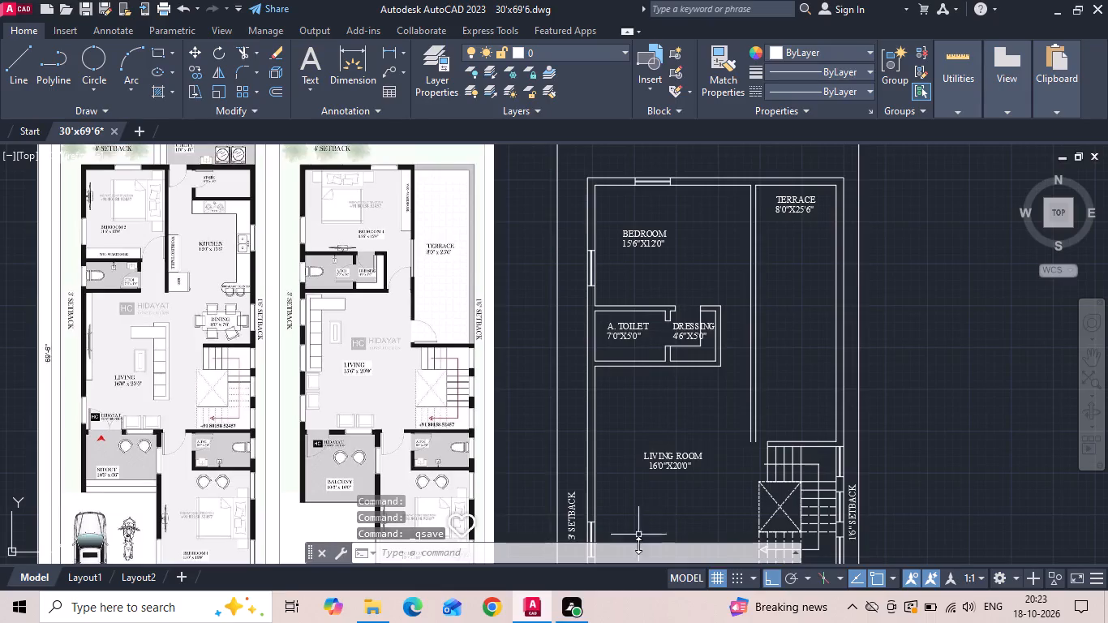
{"action": "scroll", "coordinate": [122, 372], "scroll_direction": "up", "scroll_amount": 1}
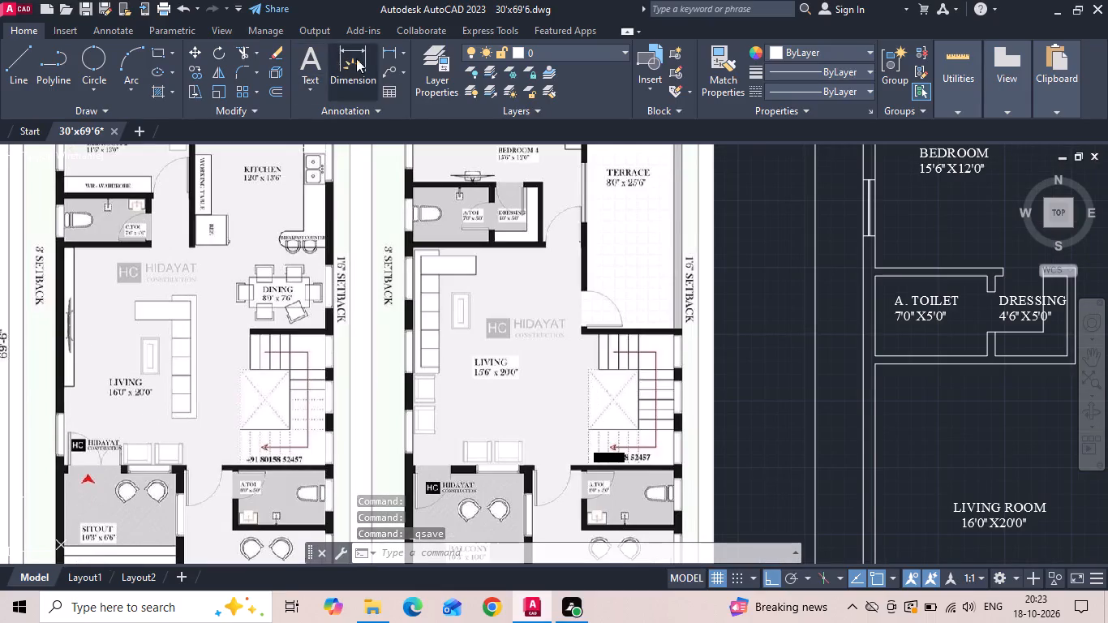
{"action": "left_click", "coordinate": [383, 54]}
{"action": "middle_click_drag", "start_coordinate": [893, 291], "coordinate": [601, 222]}
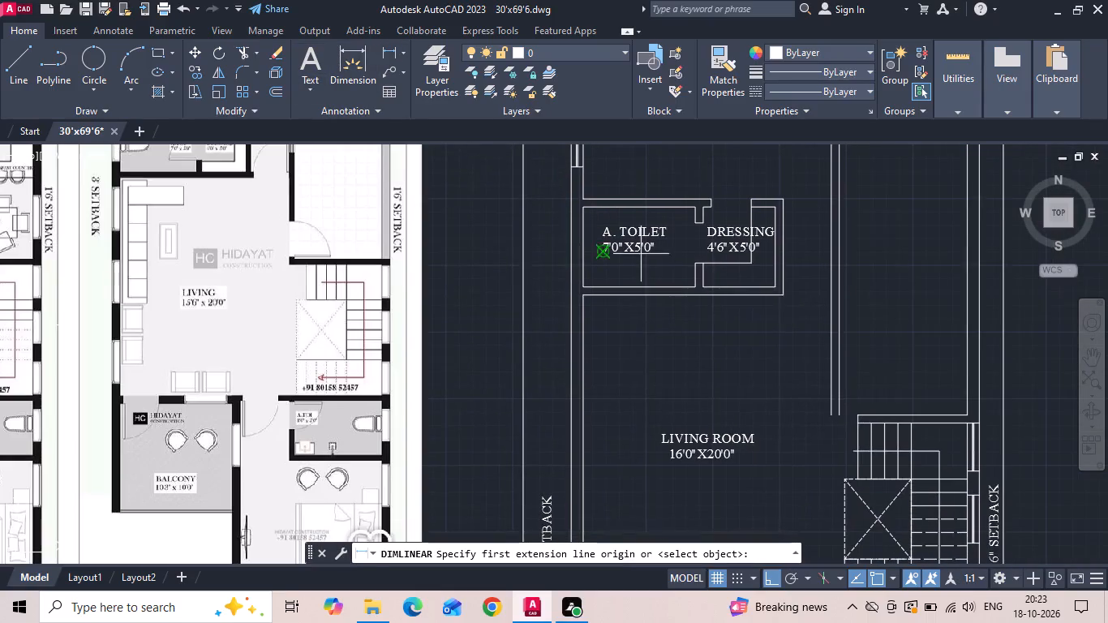
{"action": "left_click", "coordinate": [828, 355]}
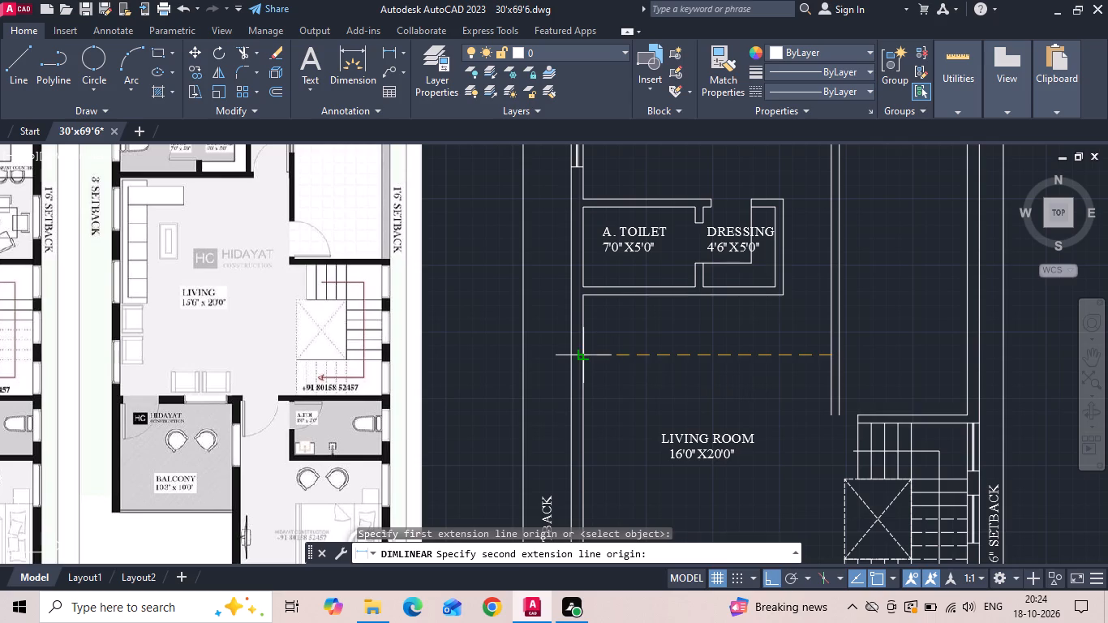
{"action": "left_click", "coordinate": [586, 355]}
{"action": "key", "text": "Escape"}
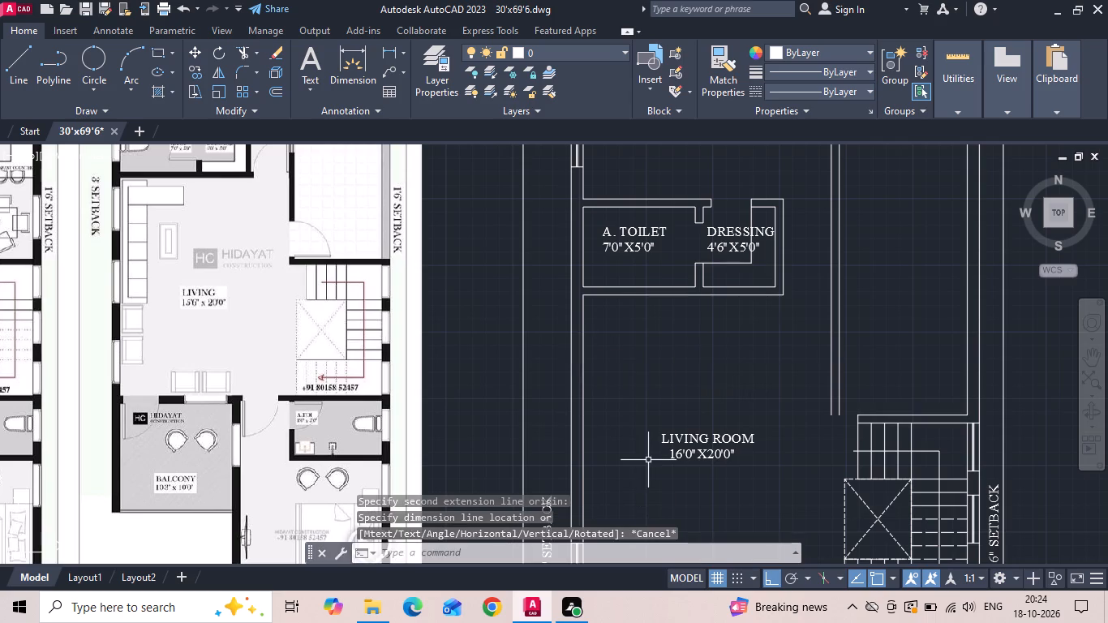
Set the living room label's size to 15'6"X20'0".
{"action": "scroll", "coordinate": [664, 458], "scroll_direction": "up", "scroll_amount": 2}
{"action": "double_click", "coordinate": [727, 455]}
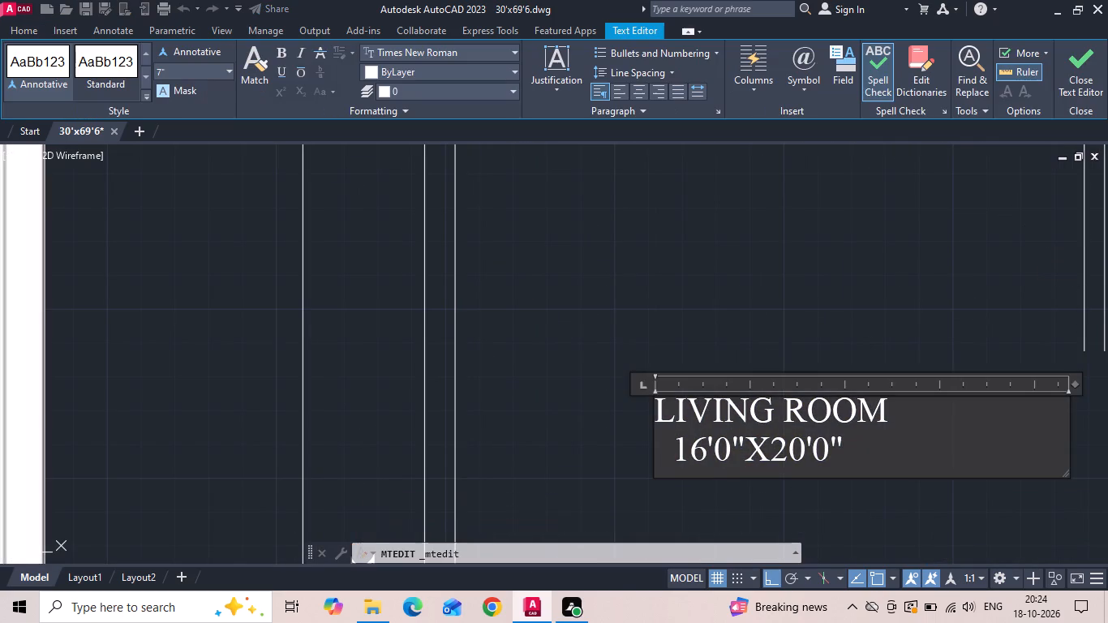
{"action": "key", "text": "BackSpace"}
{"action": "key", "text": "6"}
{"action": "left_click", "coordinate": [702, 450]}
{"action": "key", "text": "BackSpace"}
{"action": "key", "text": "5"}
{"action": "scroll", "coordinate": [642, 428], "scroll_direction": "down", "scroll_amount": 2}
{"action": "left_click", "coordinate": [721, 344]}
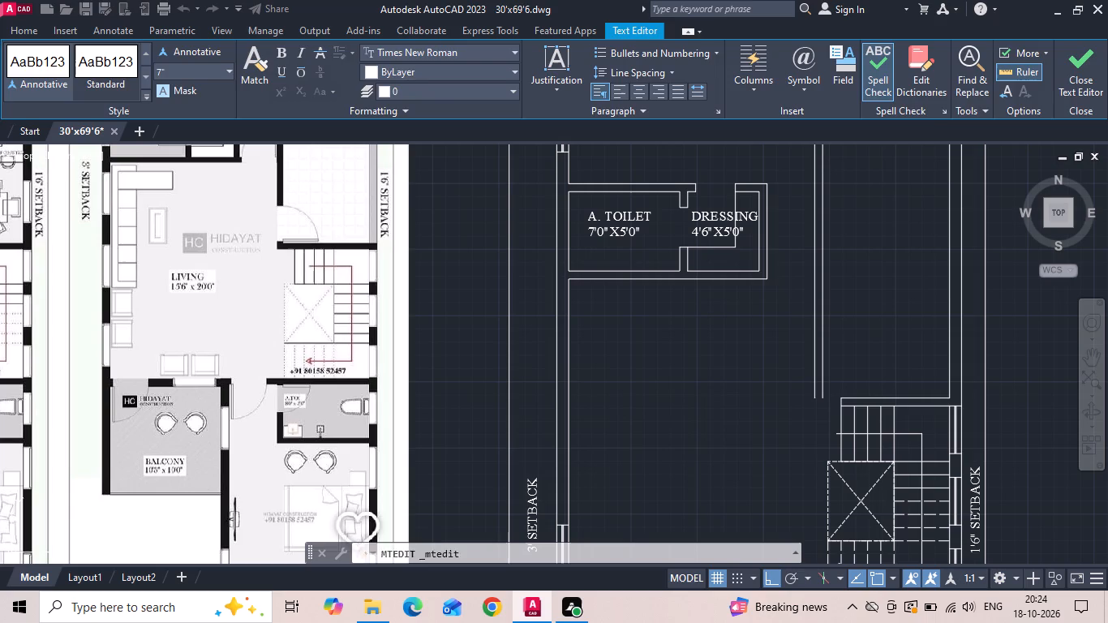
{"action": "key", "text": "Escape"}
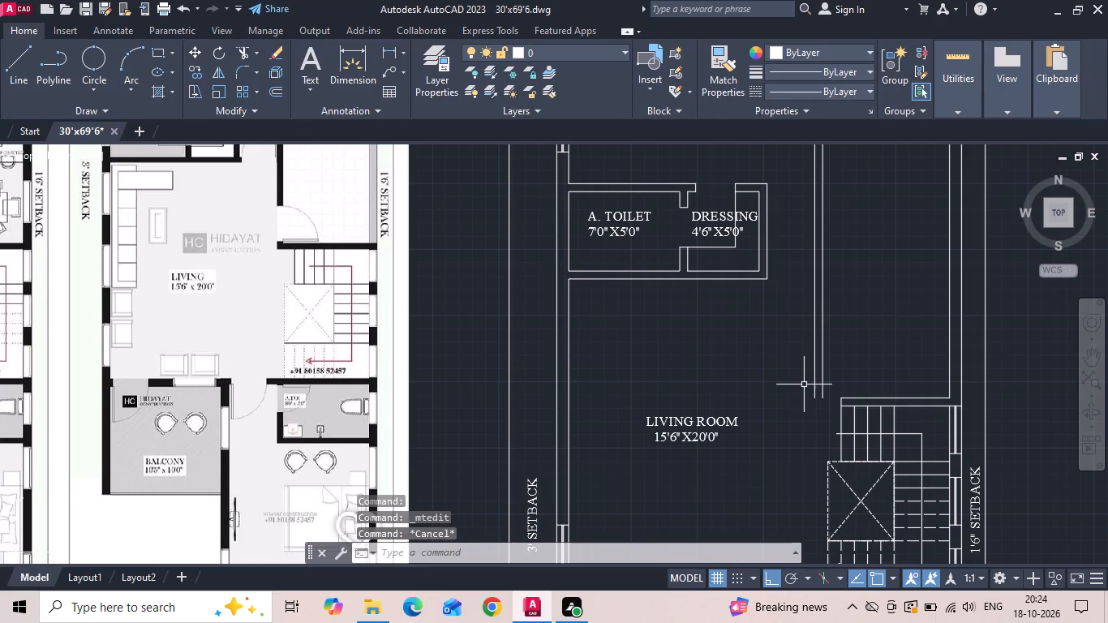
Extend the two wall lines above the staircase and the terrace partition's outer line so they meet at the terrace corner.
{"action": "type", "text": "EX"}
{"action": "key", "text": "space"}
{"action": "scroll", "coordinate": [878, 405], "scroll_direction": "up", "scroll_amount": 2}
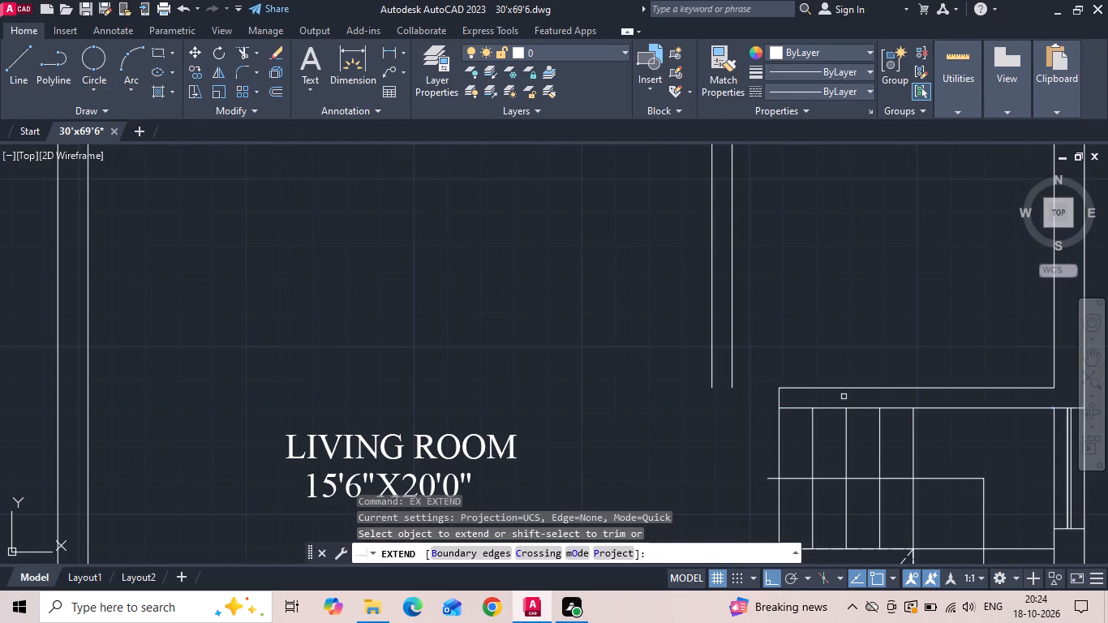
{"action": "left_click", "coordinate": [799, 386]}
{"action": "left_click", "coordinate": [788, 407]}
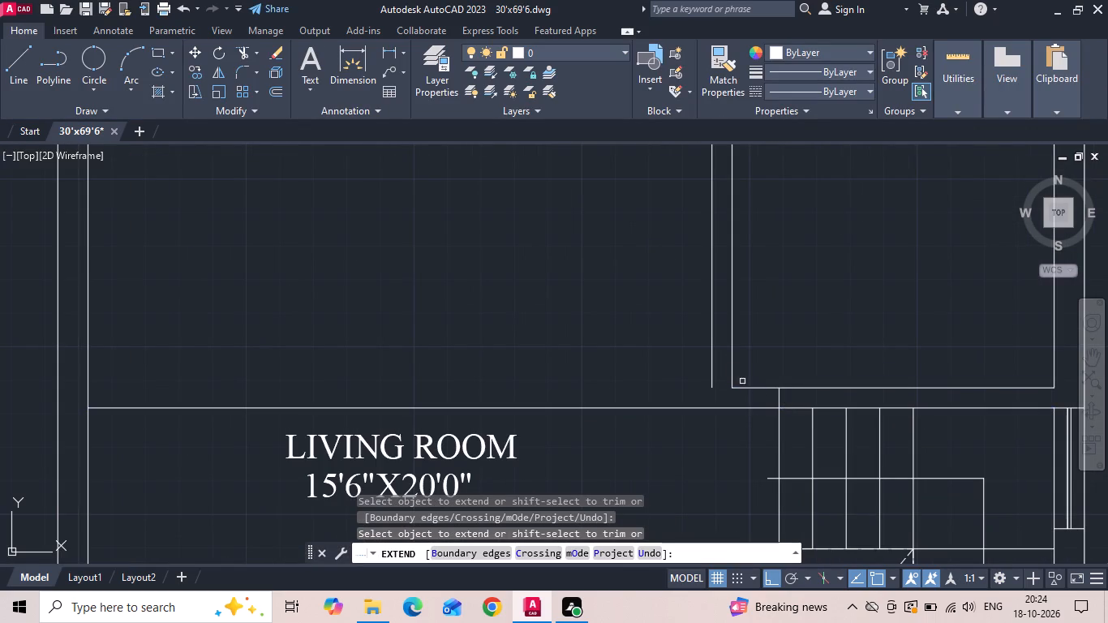
{"action": "left_click", "coordinate": [719, 381]}
{"action": "left_click", "coordinate": [685, 376]}
{"action": "key", "text": "Escape"}
Trim the wall line running across the living room and the short wall end line above the staircase.
{"action": "type", "text": "TR"}
{"action": "key", "text": "space"}
{"action": "left_click_drag", "start_coordinate": [679, 370], "coordinate": [665, 419]}
{"action": "scroll", "coordinate": [698, 438], "scroll_direction": "down", "scroll_amount": 3}
{"action": "scroll", "coordinate": [710, 453], "scroll_direction": "up", "scroll_amount": 3}
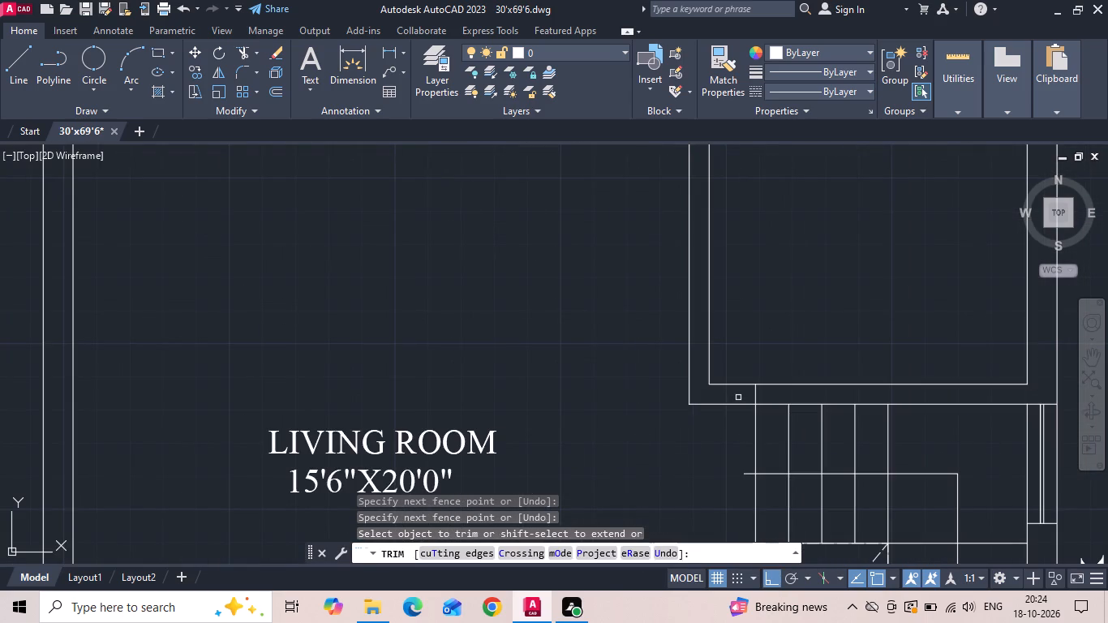
{"action": "left_click", "coordinate": [757, 395]}
{"action": "key", "text": "Escape"}
{"action": "scroll", "coordinate": [713, 431], "scroll_direction": "down", "scroll_amount": 1}
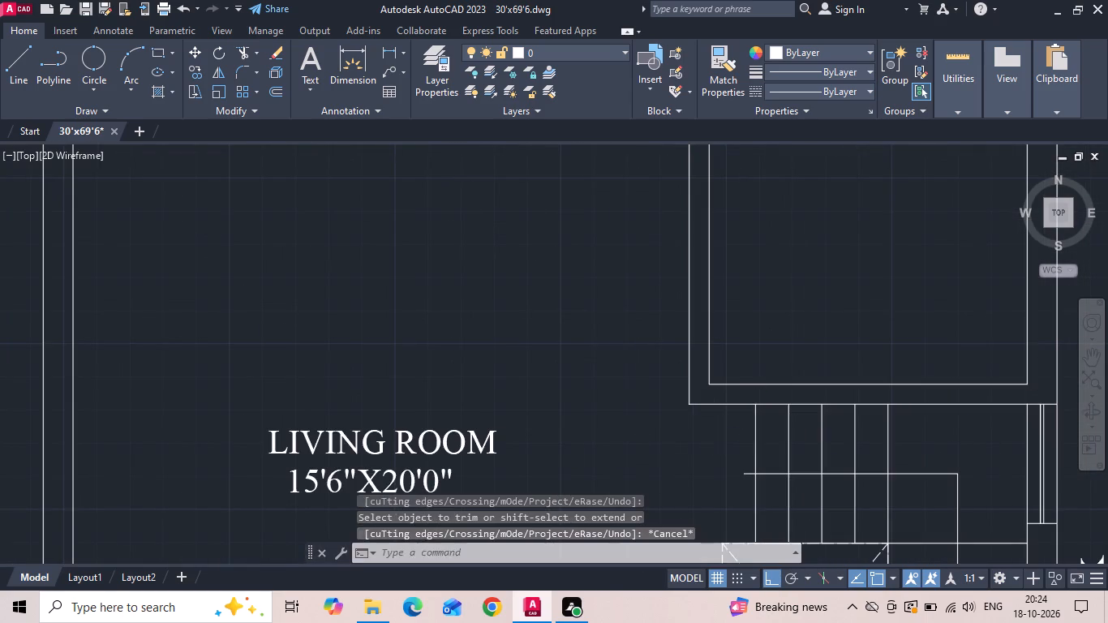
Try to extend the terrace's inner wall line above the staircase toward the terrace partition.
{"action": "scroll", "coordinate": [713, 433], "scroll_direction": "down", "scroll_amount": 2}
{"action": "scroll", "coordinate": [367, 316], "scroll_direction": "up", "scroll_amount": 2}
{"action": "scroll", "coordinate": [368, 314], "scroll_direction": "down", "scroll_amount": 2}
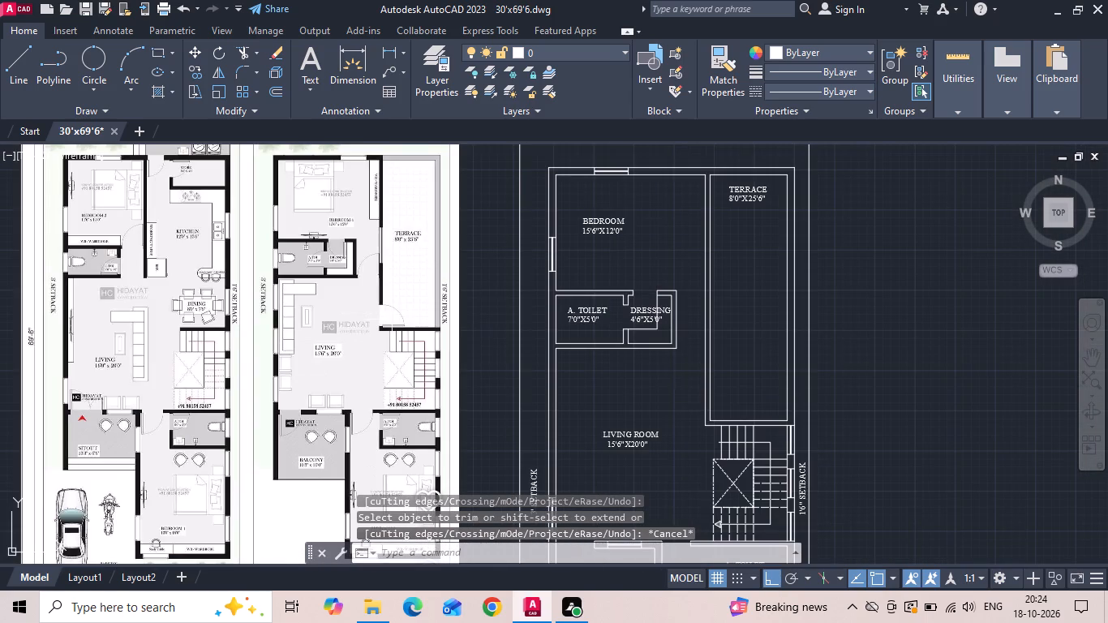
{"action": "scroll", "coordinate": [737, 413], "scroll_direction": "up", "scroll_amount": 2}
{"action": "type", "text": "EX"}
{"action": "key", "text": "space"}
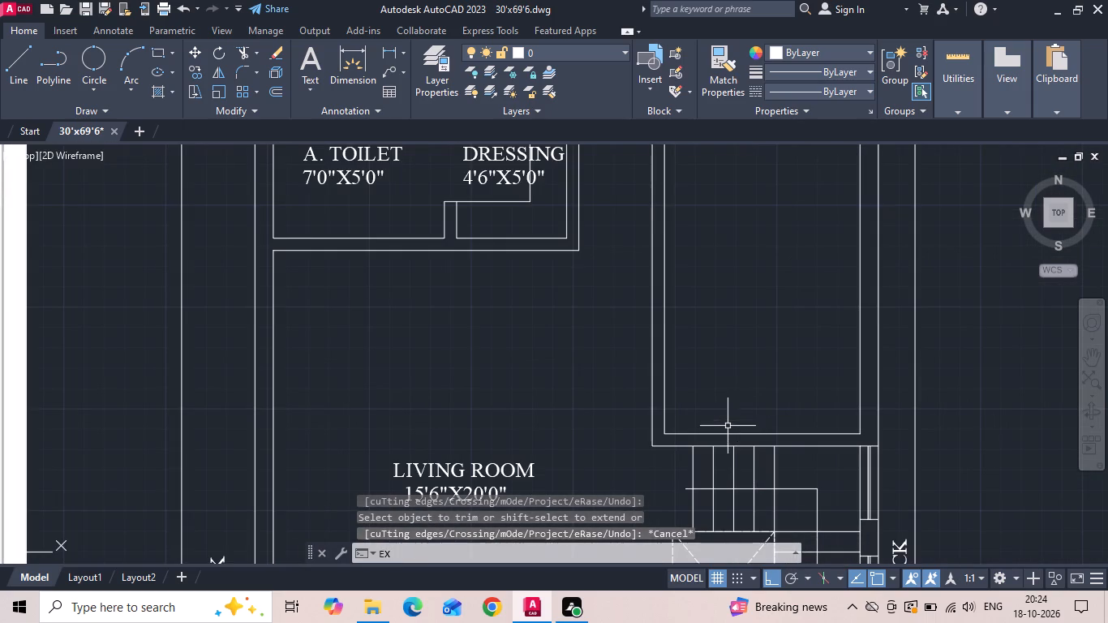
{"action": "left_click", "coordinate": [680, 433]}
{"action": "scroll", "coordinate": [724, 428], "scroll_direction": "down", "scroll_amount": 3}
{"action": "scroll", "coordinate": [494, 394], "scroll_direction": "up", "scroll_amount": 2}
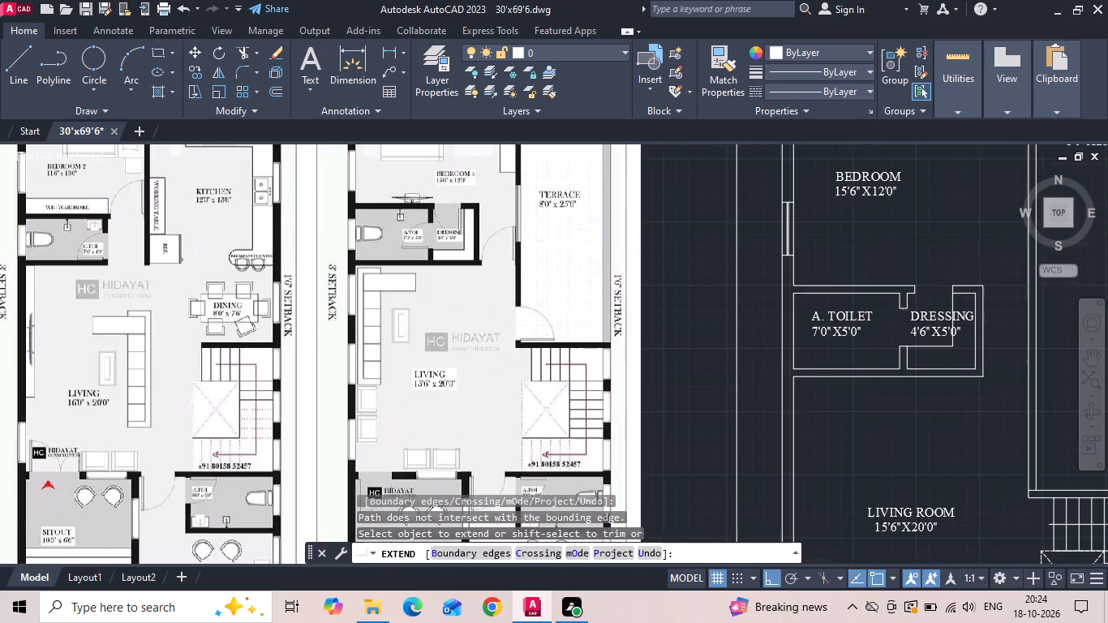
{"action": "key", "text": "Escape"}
Offset the terrace's inner wall line above the staircase 3' into the terrace.
{"action": "type", "text": "O 3'"}
{"action": "key", "text": "Return"}
{"action": "scroll", "coordinate": [436, 287], "scroll_direction": "down", "scroll_amount": 1}
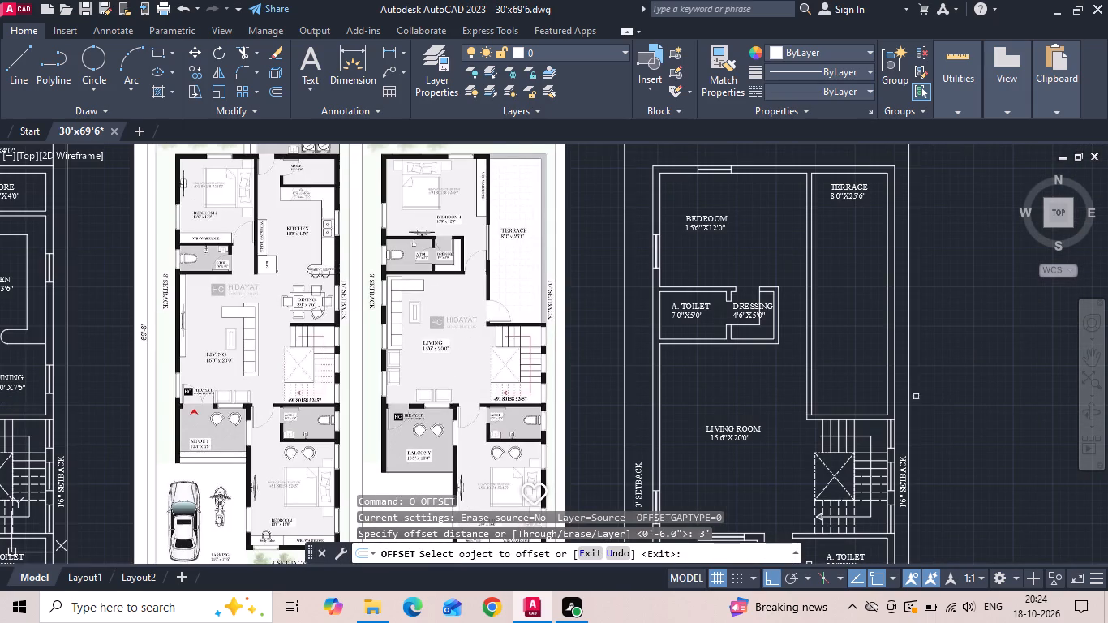
{"action": "left_click", "coordinate": [820, 416]}
{"action": "left_click", "coordinate": [838, 387]}
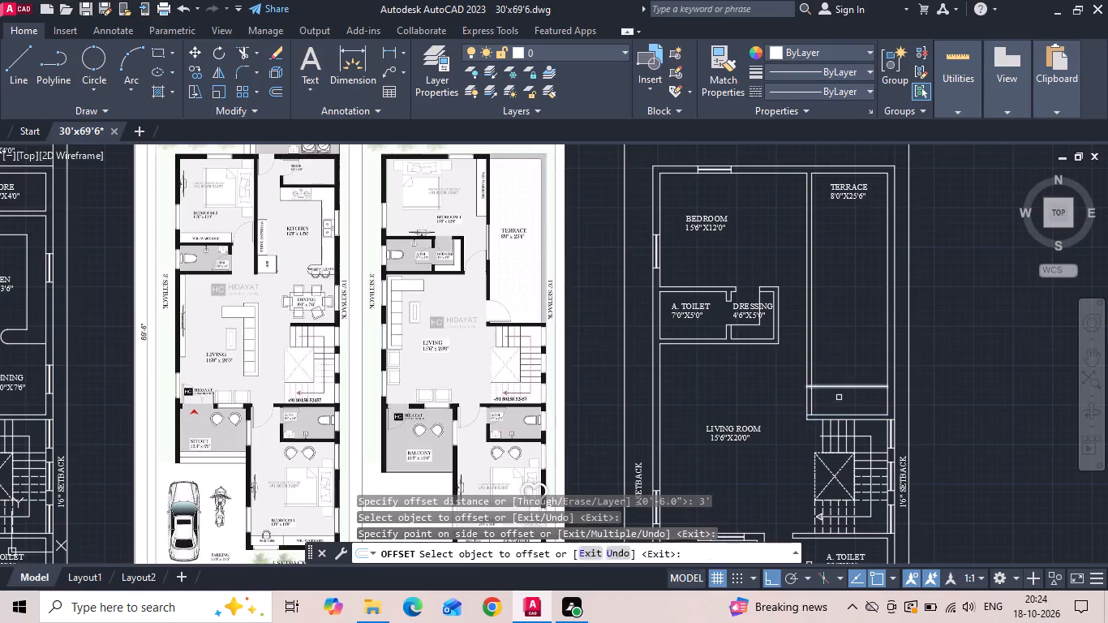
{"action": "key", "text": "Escape"}
Trim the offset line and the partition lines beside the staircase wall to leave a 3' door opening onto the terrace.
{"action": "key", "text": "t"}
{"action": "key", "text": "r"}
{"action": "key", "text": "space"}
{"action": "key", "text": "space"}
{"action": "scroll", "coordinate": [815, 376], "scroll_direction": "up", "scroll_amount": 2}
{"action": "left_click_drag", "start_coordinate": [841, 395], "coordinate": [792, 438]}
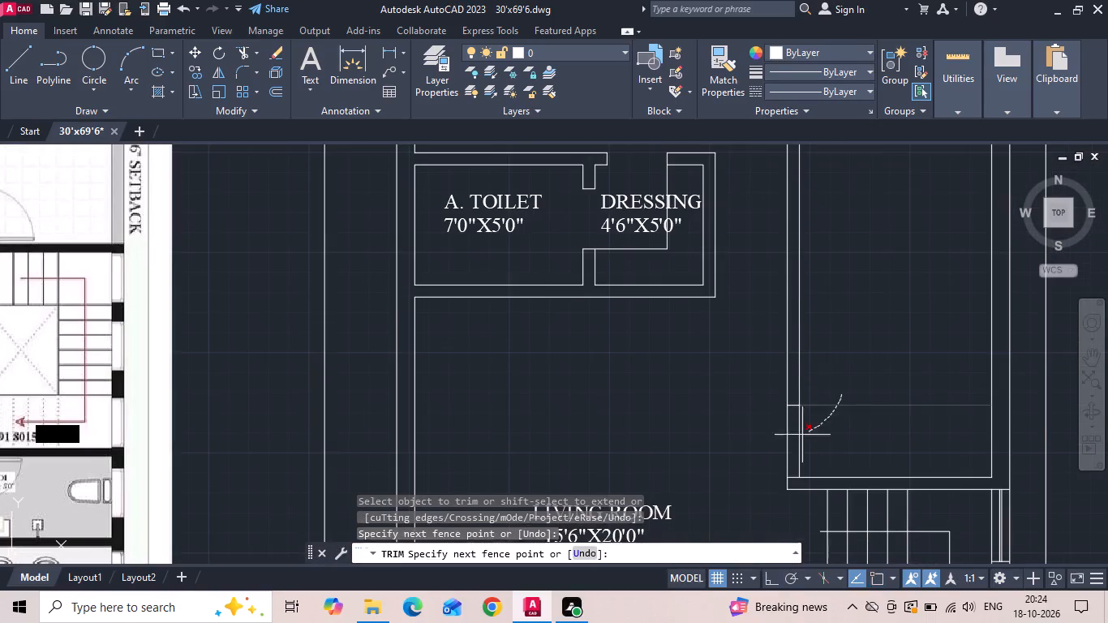
{"action": "left_click_drag", "start_coordinate": [792, 438], "coordinate": [745, 447]}
{"action": "scroll", "coordinate": [730, 444], "scroll_direction": "down", "scroll_amount": 2}
{"action": "key", "text": "Escape"}
Copy the TERRACE 8'0"X25'6" label straight down to the middle of the terrace and delete the original.
{"action": "left_click", "coordinate": [814, 234]}
{"action": "right_click", "coordinate": [814, 234]}
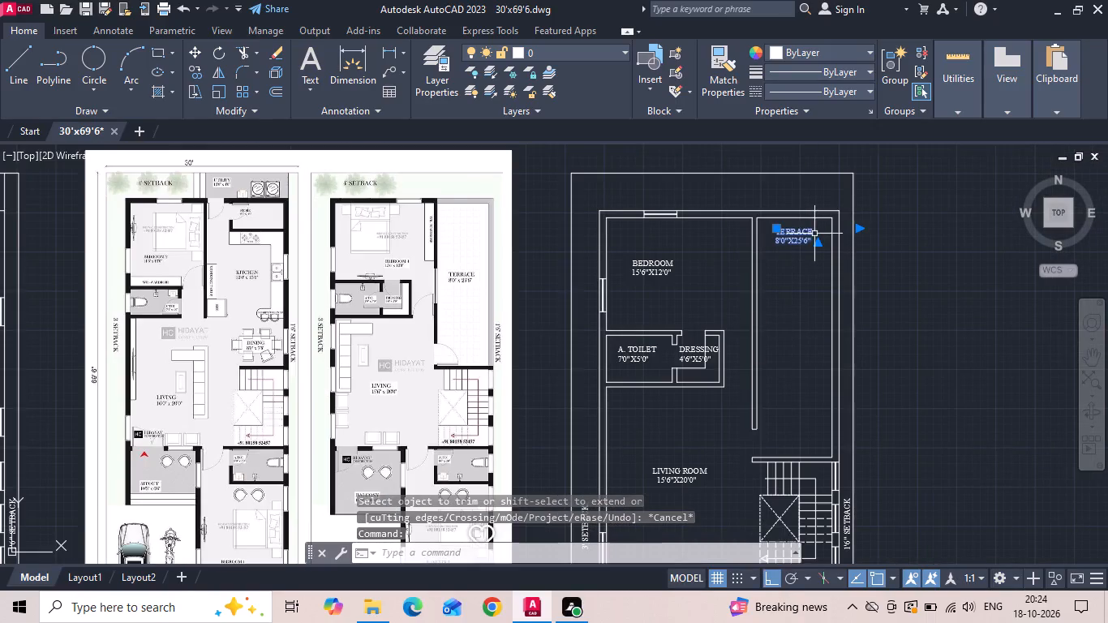
{"action": "left_click", "coordinate": [890, 315]}
{"action": "left_click", "coordinate": [927, 330]}
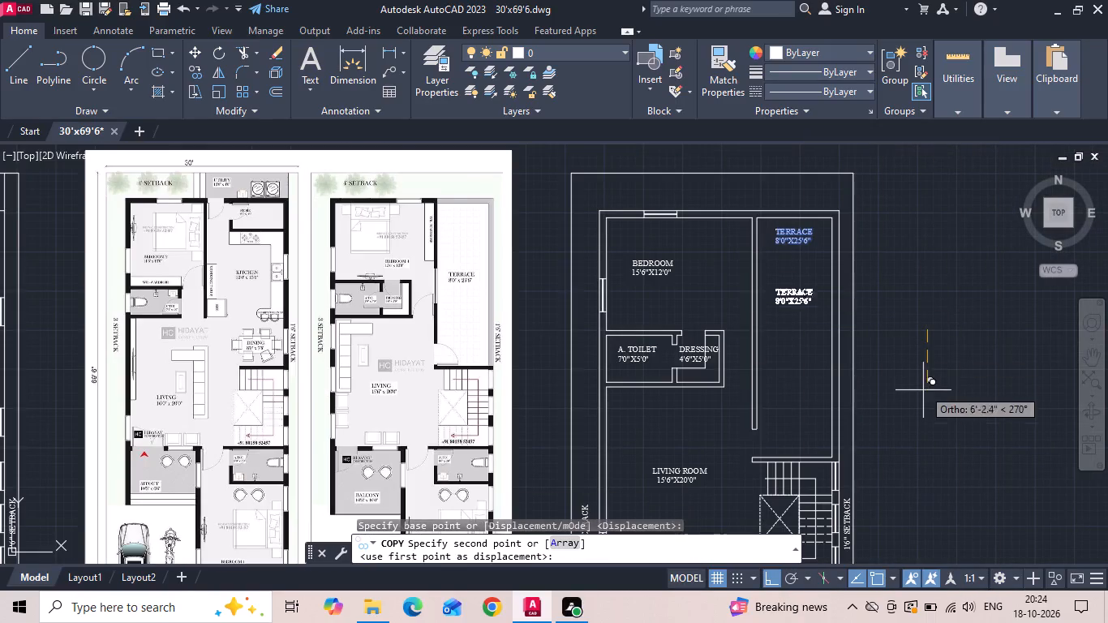
{"action": "left_click", "coordinate": [923, 428]}
{"action": "key", "text": "Escape"}
{"action": "left_click", "coordinate": [780, 233]}
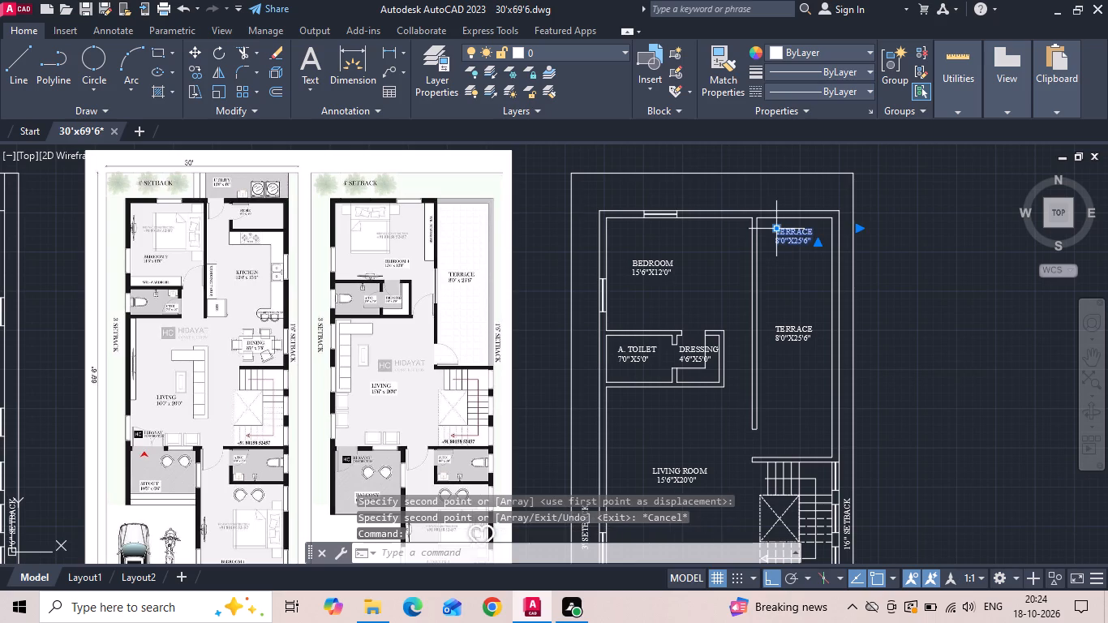
{"action": "key", "text": "Delete"}
Extend the terrace-side line of the bedroom partition up to the building's outer wall line.
{"action": "type", "text": "EX"}
{"action": "key", "text": "space"}
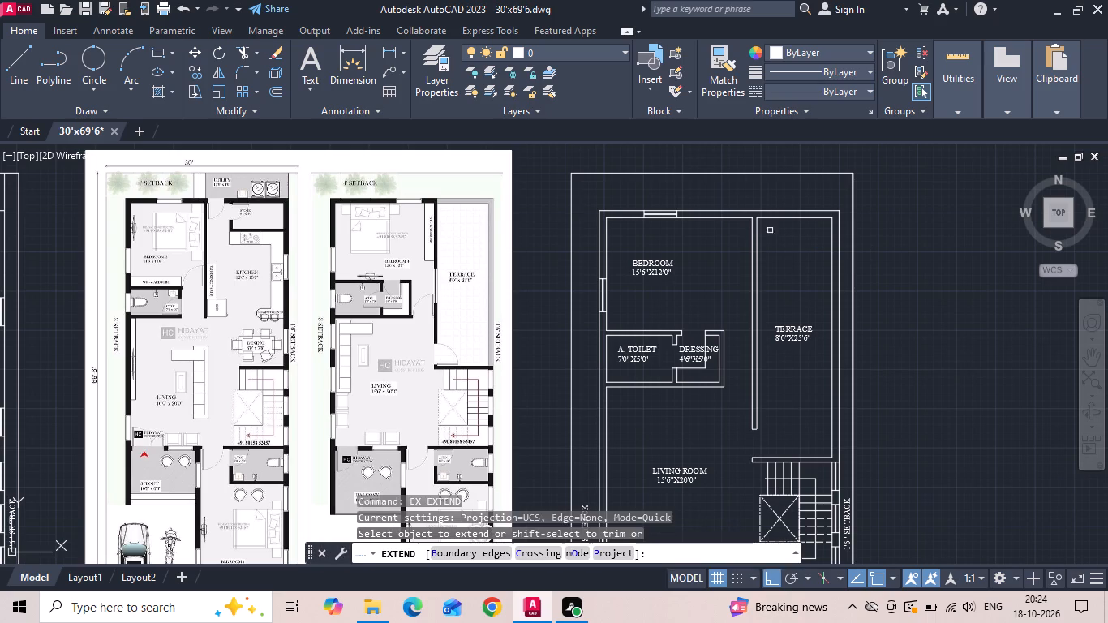
{"action": "left_click", "coordinate": [758, 249]}
{"action": "key", "text": "Escape"}
Offset the bedroom-side line of the terrace partition 2' into the bedroom.
{"action": "scroll", "coordinate": [756, 208], "scroll_direction": "up", "scroll_amount": 2}
{"action": "type", "text": "O 2'"}
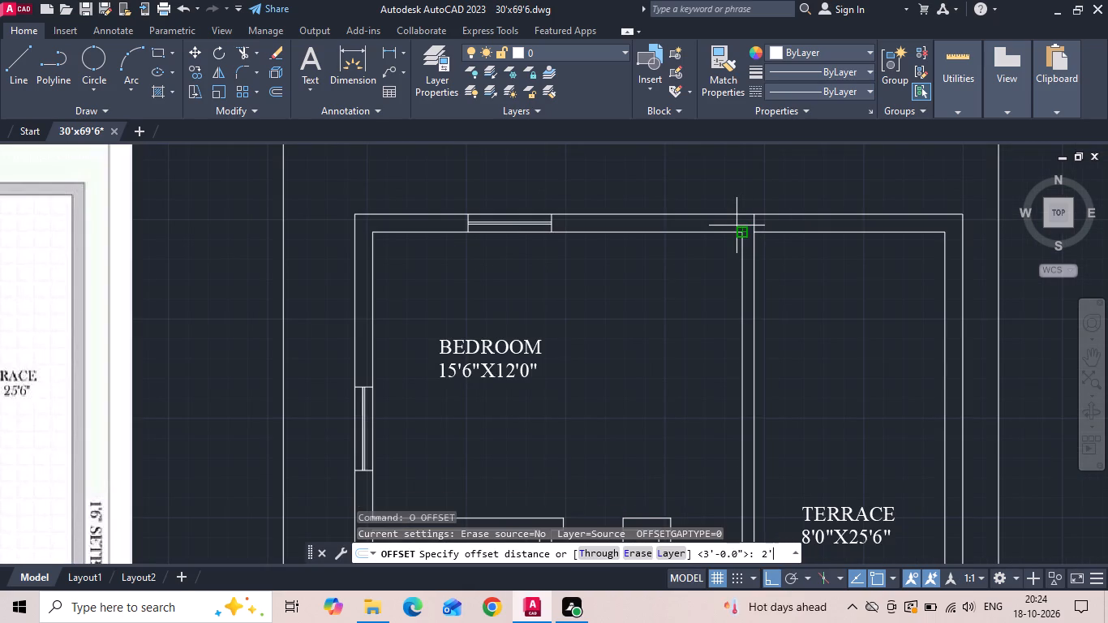
{"action": "key", "text": "Return"}
{"action": "left_click_drag", "start_coordinate": [744, 299], "coordinate": [734, 300]}
{"action": "left_click", "coordinate": [696, 307]}
{"action": "key", "text": "Escape"}
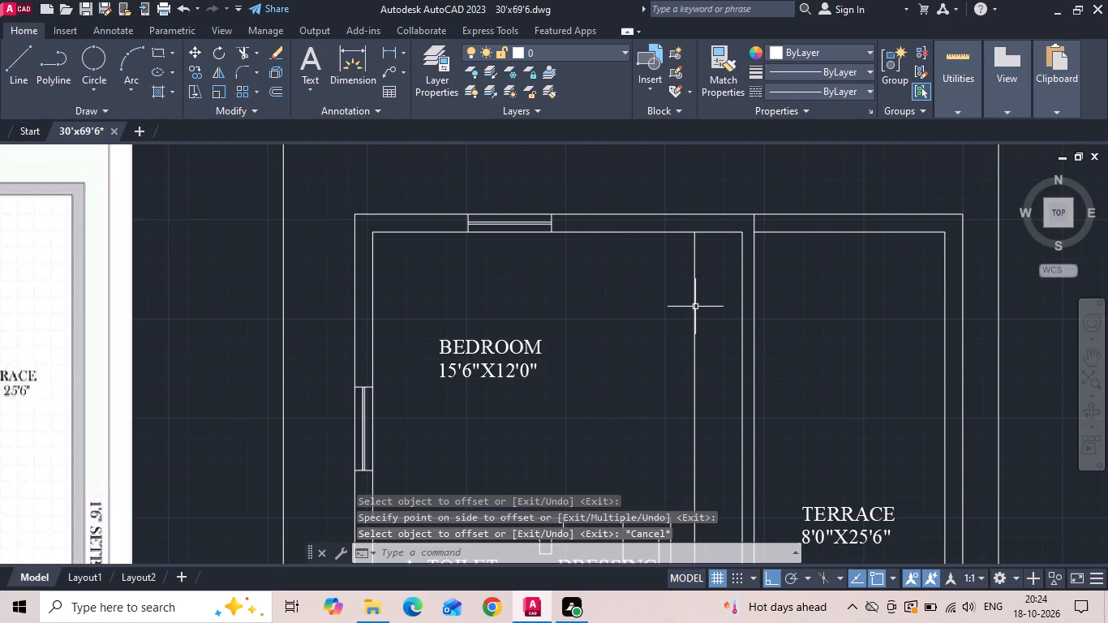
Offset the partition's bedroom-side line 18" into the bedroom for the wardrobe, deleting the stray offset on the terrace side.
{"action": "type", "text": "O"}
{"action": "key", "text": "space"}
{"action": "type", "text": "18"}
{"action": "key", "text": "Return"}
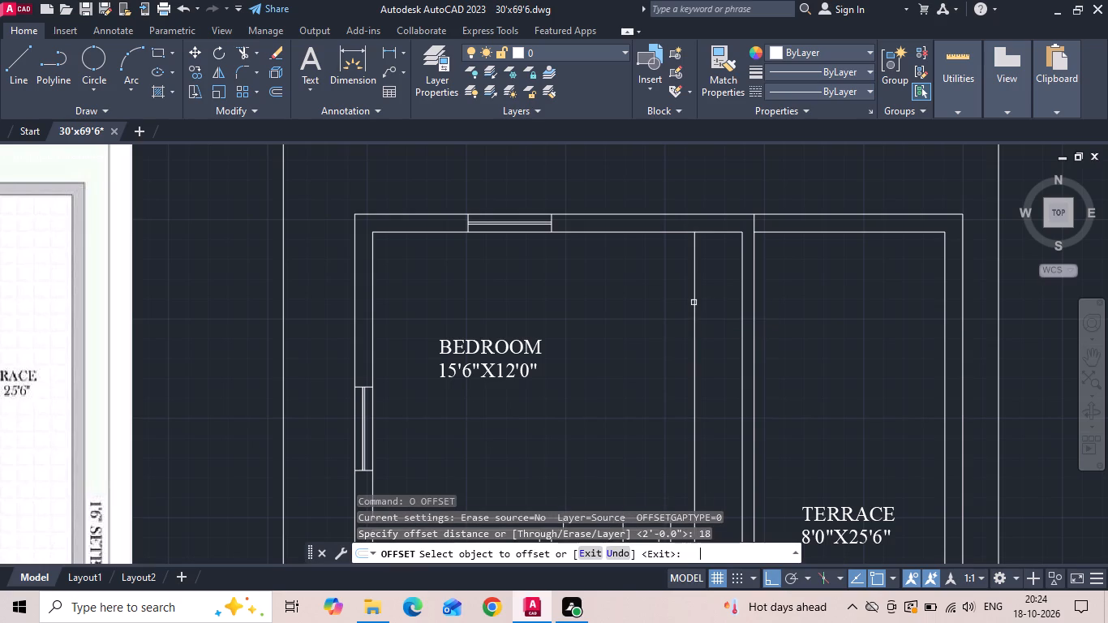
{"action": "scroll", "coordinate": [695, 289], "scroll_direction": "up", "scroll_amount": 1}
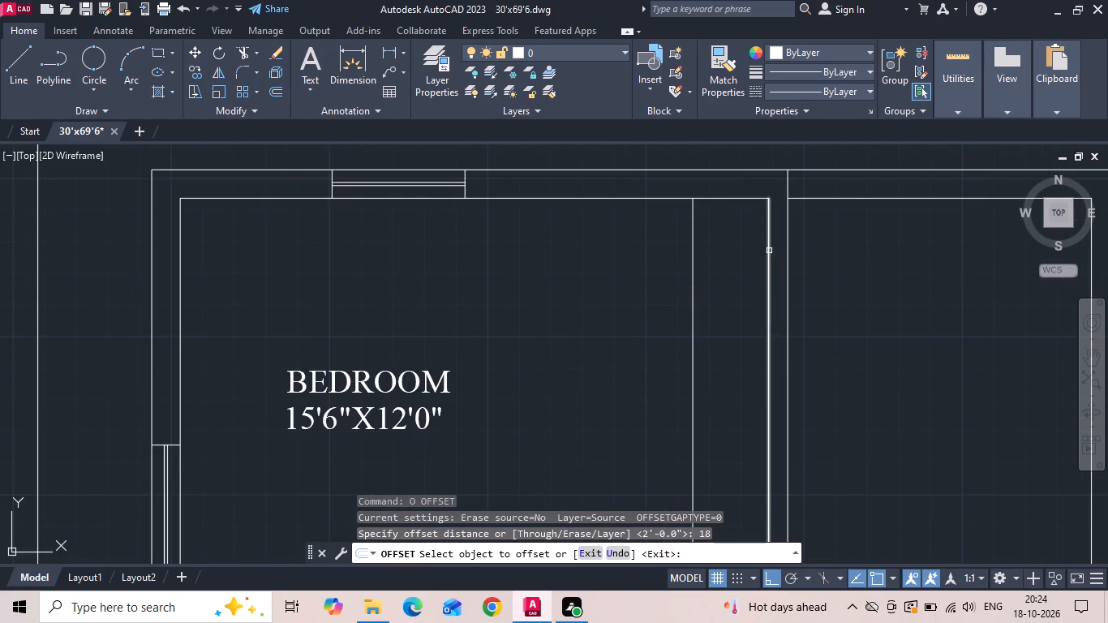
{"action": "left_click", "coordinate": [769, 251]}
{"action": "left_click", "coordinate": [762, 262]}
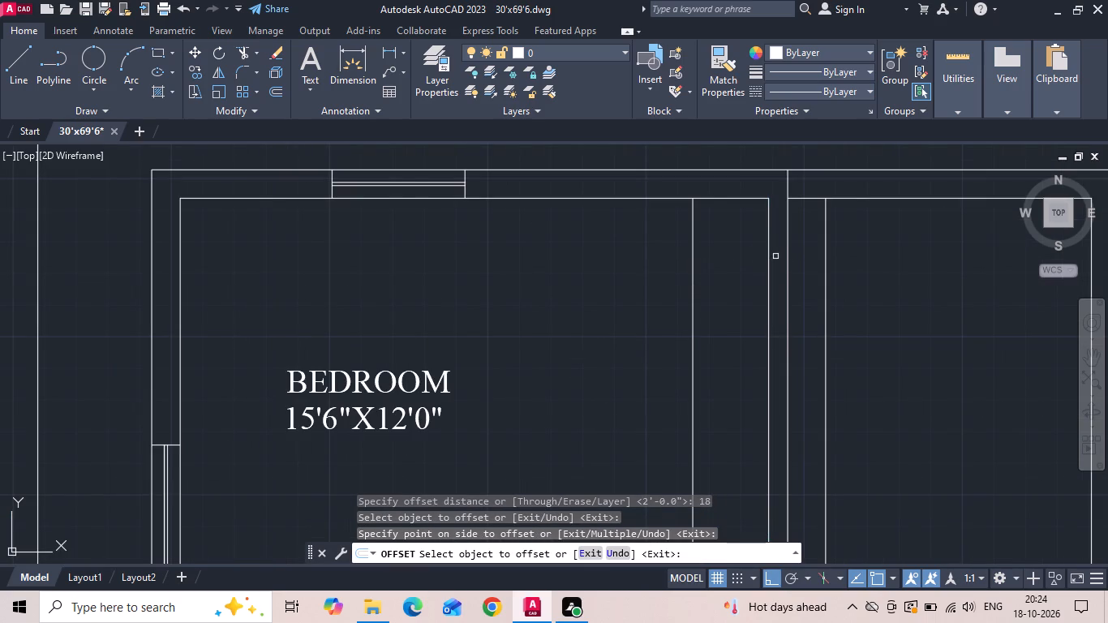
{"action": "left_click_drag", "start_coordinate": [767, 273], "coordinate": [742, 281]}
{"action": "left_click", "coordinate": [724, 289]}
{"action": "key", "text": "Escape"}
{"action": "left_click_drag", "start_coordinate": [844, 267], "coordinate": [834, 280]}
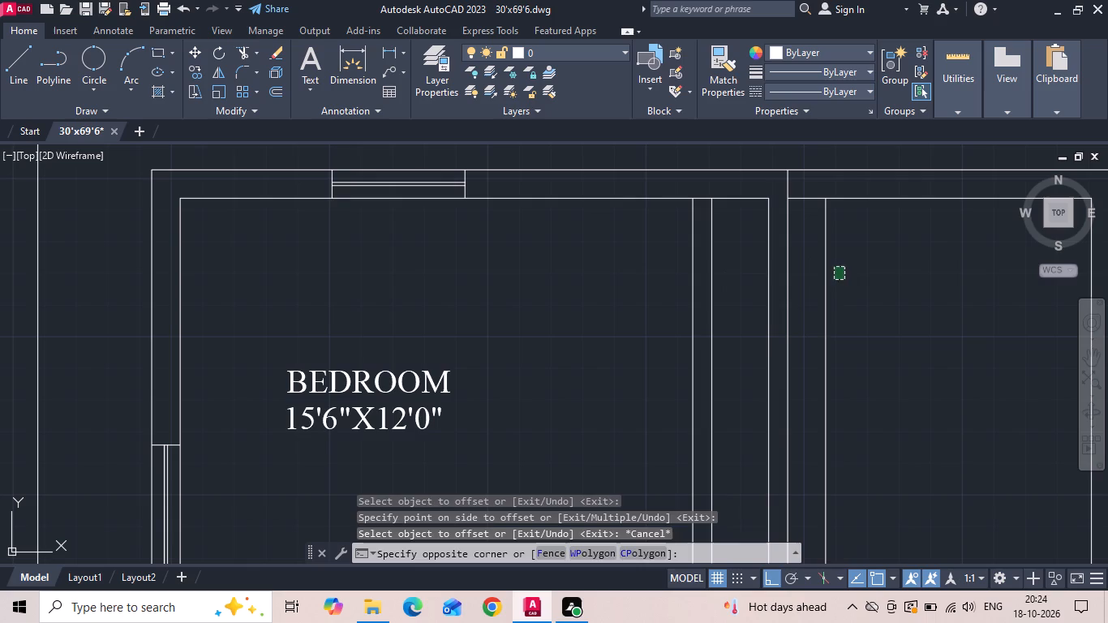
{"action": "left_click", "coordinate": [814, 316]}
{"action": "key", "text": "Delete"}
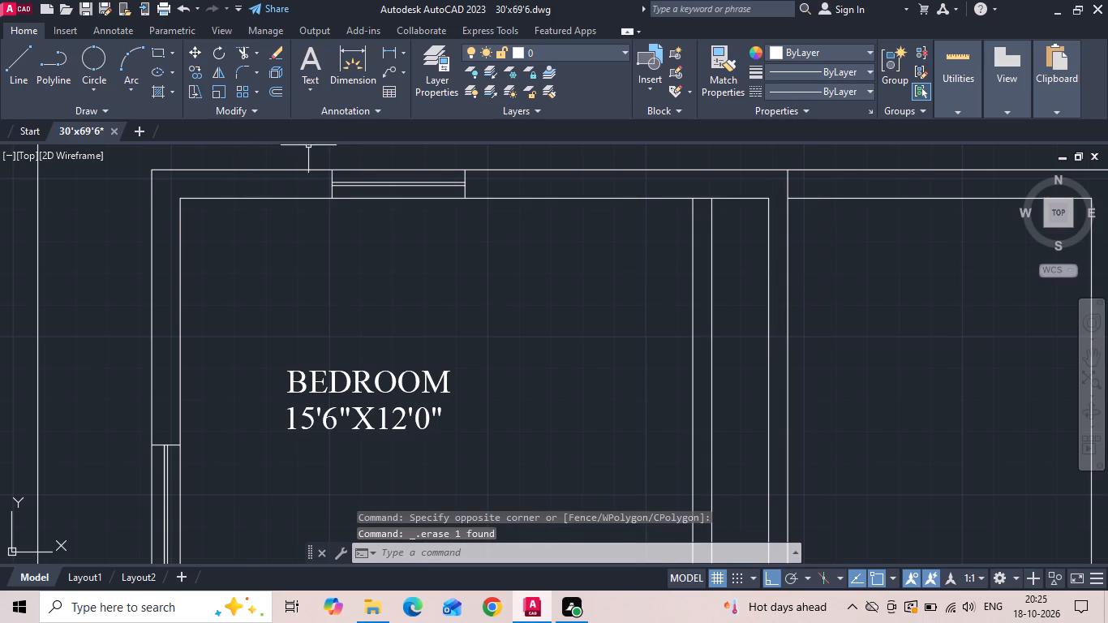
Move the window in the bedroom's upper wall along the wall so its end meets the 2' offset line.
{"action": "left_click_drag", "start_coordinate": [316, 148], "coordinate": [335, 192]}
{"action": "left_click", "coordinate": [501, 248]}
{"action": "right_click", "coordinate": [501, 248]}
{"action": "left_click", "coordinate": [521, 311]}
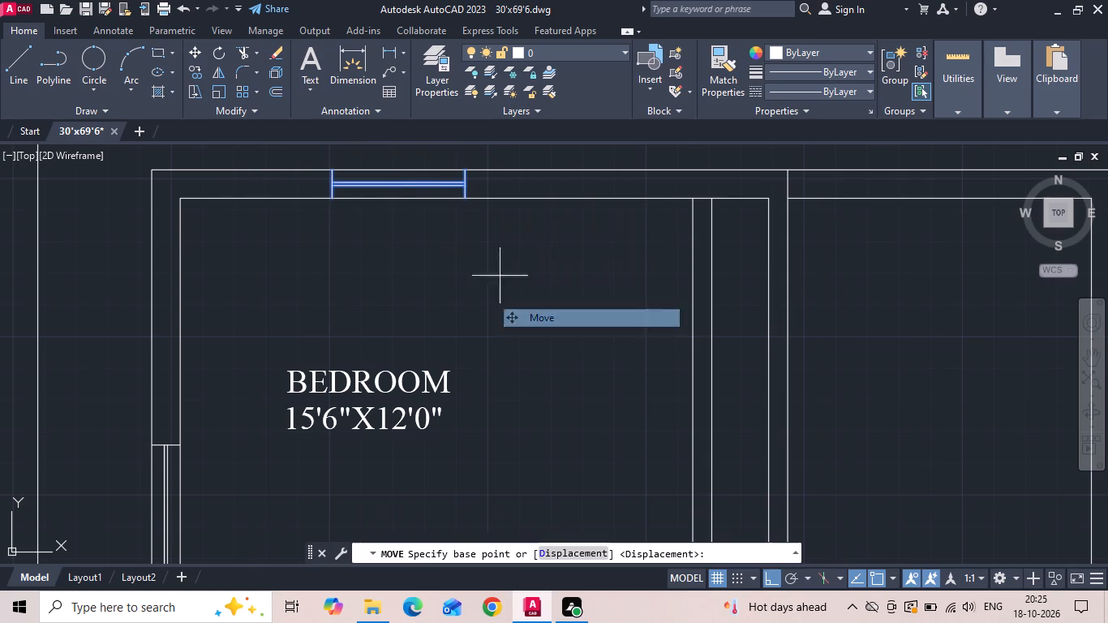
{"action": "left_click", "coordinate": [466, 195]}
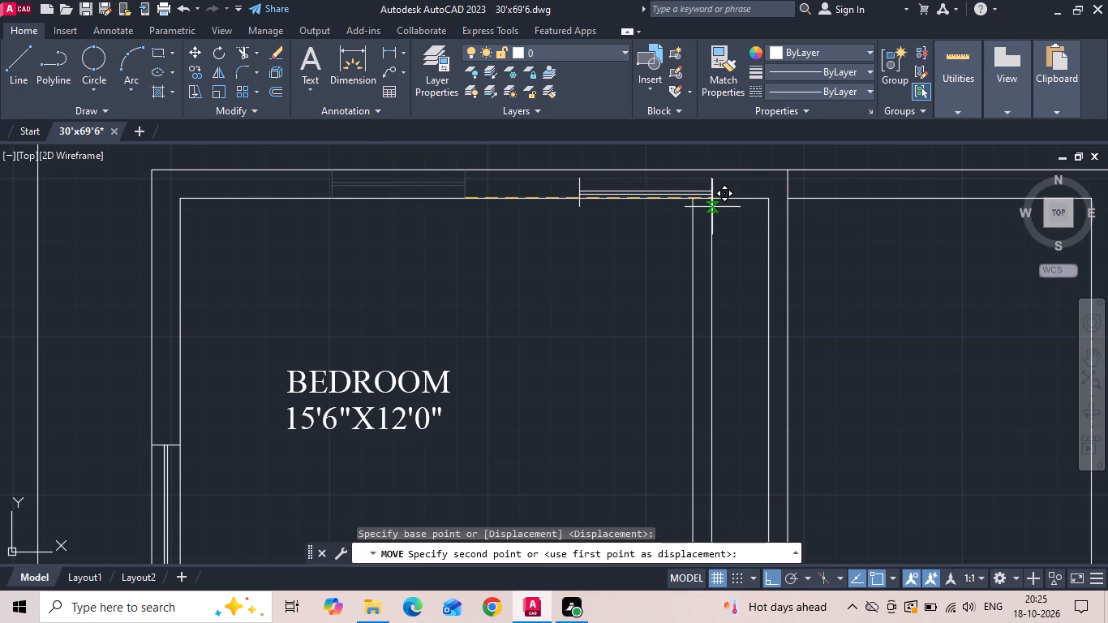
{"action": "left_click", "coordinate": [687, 200]}
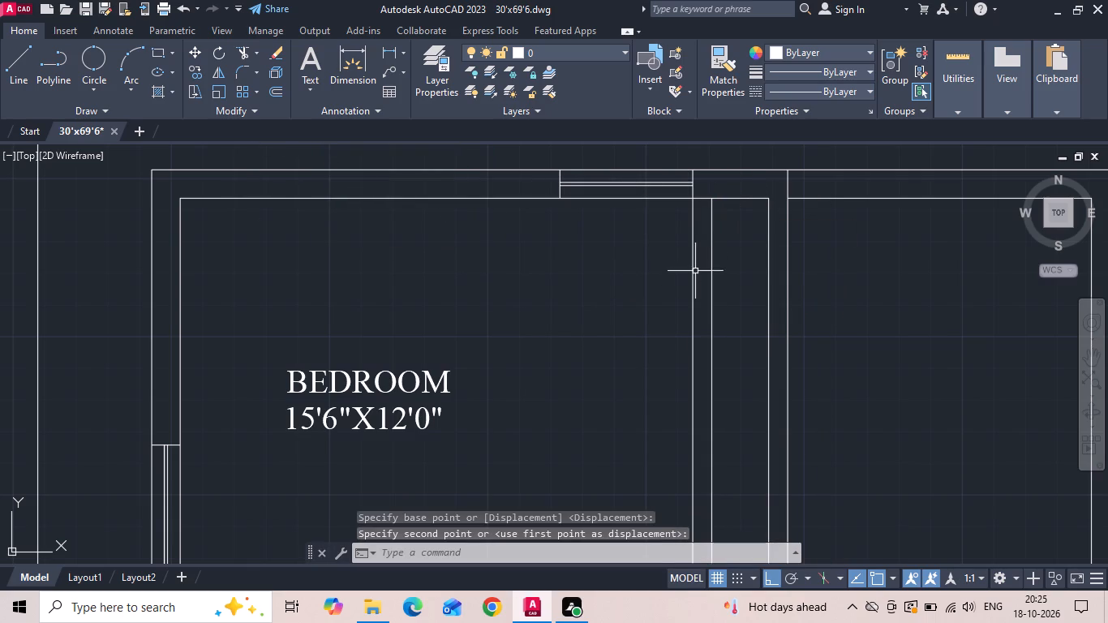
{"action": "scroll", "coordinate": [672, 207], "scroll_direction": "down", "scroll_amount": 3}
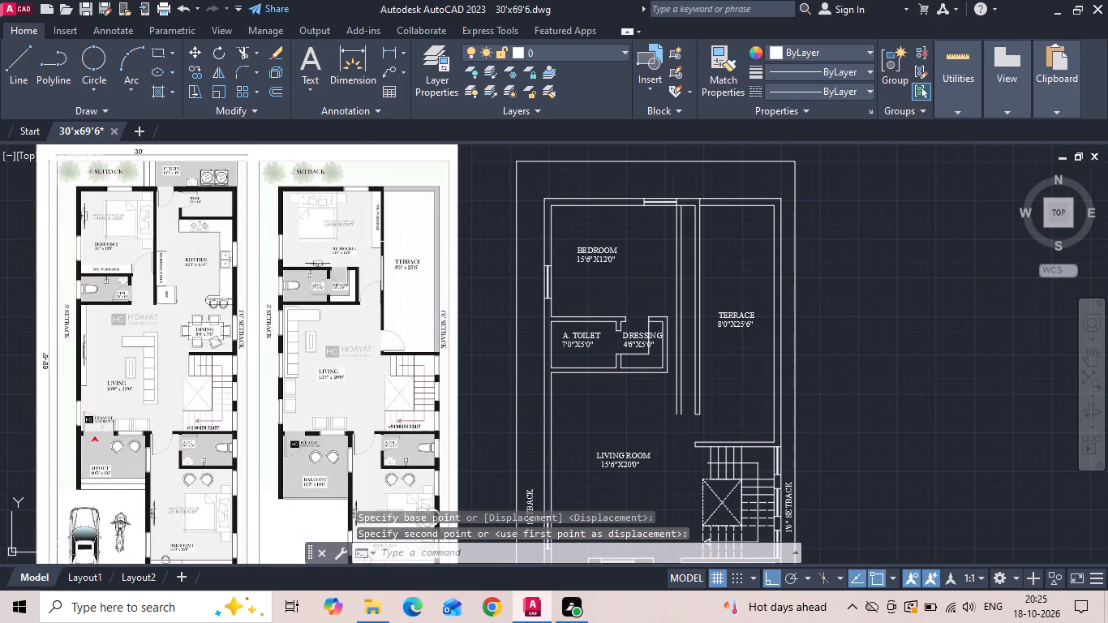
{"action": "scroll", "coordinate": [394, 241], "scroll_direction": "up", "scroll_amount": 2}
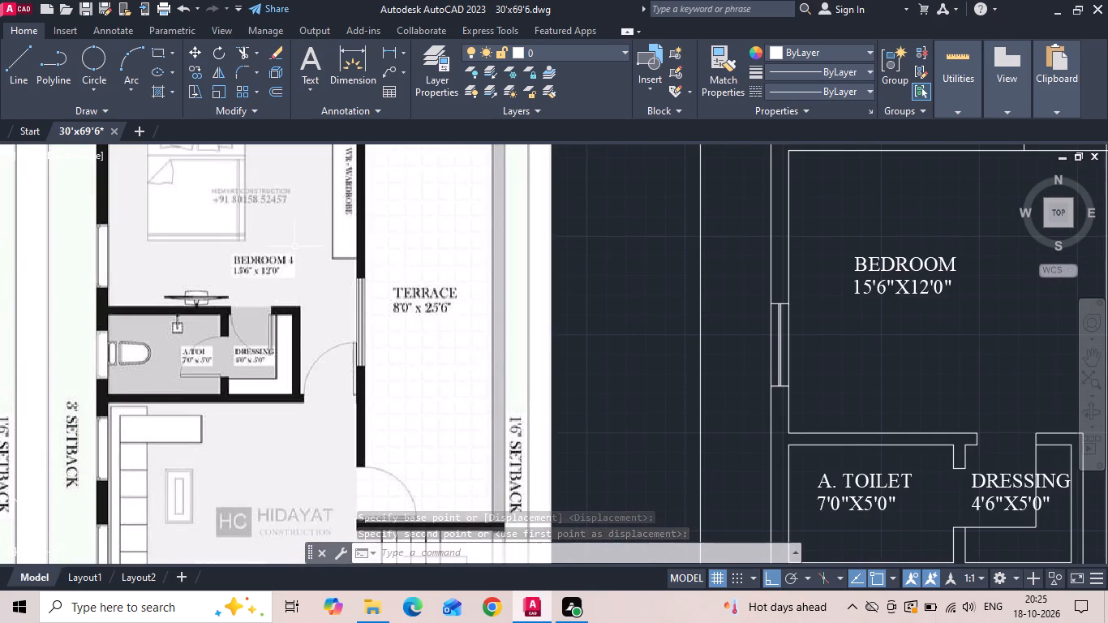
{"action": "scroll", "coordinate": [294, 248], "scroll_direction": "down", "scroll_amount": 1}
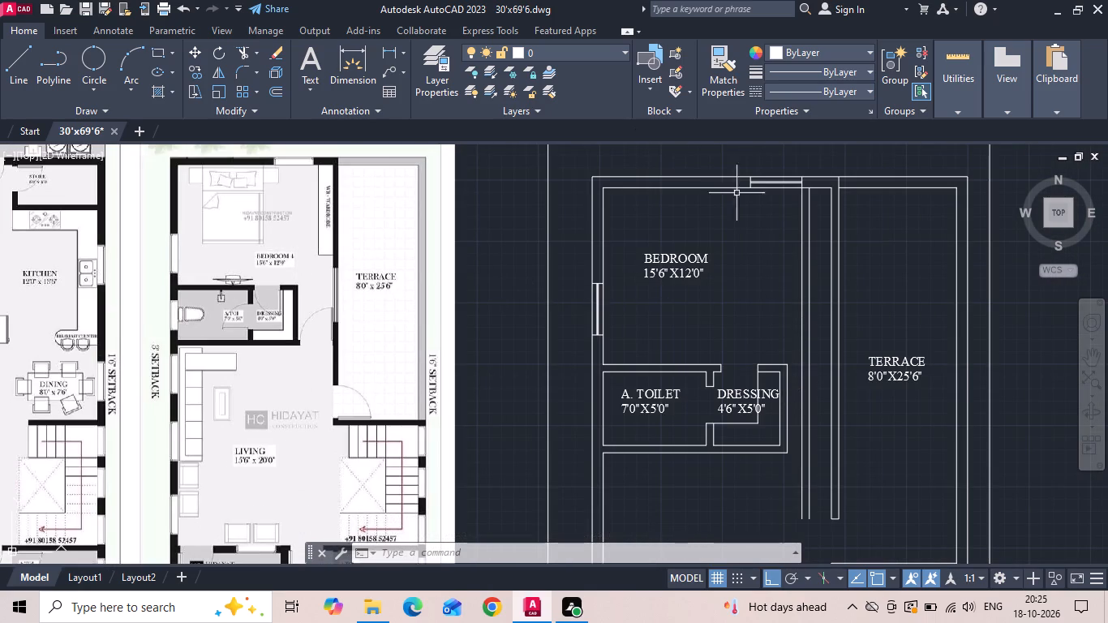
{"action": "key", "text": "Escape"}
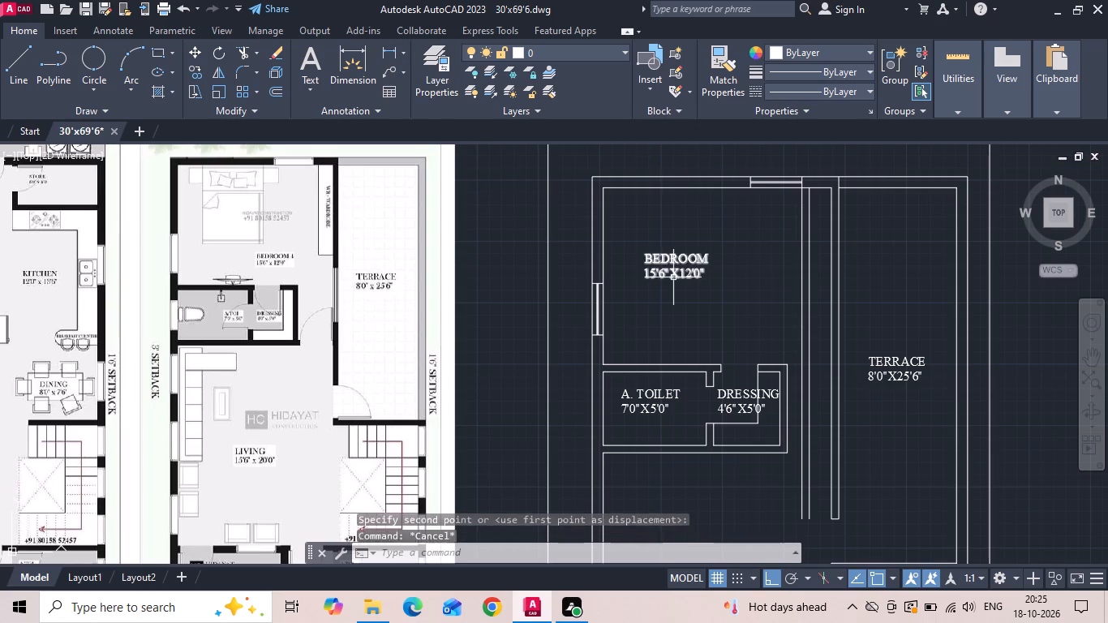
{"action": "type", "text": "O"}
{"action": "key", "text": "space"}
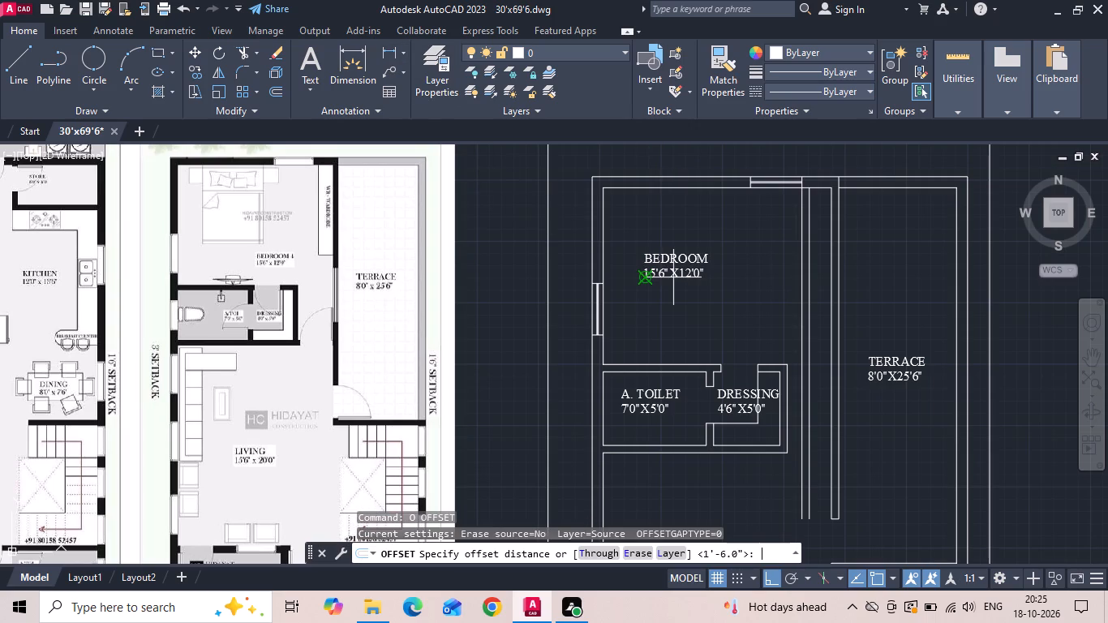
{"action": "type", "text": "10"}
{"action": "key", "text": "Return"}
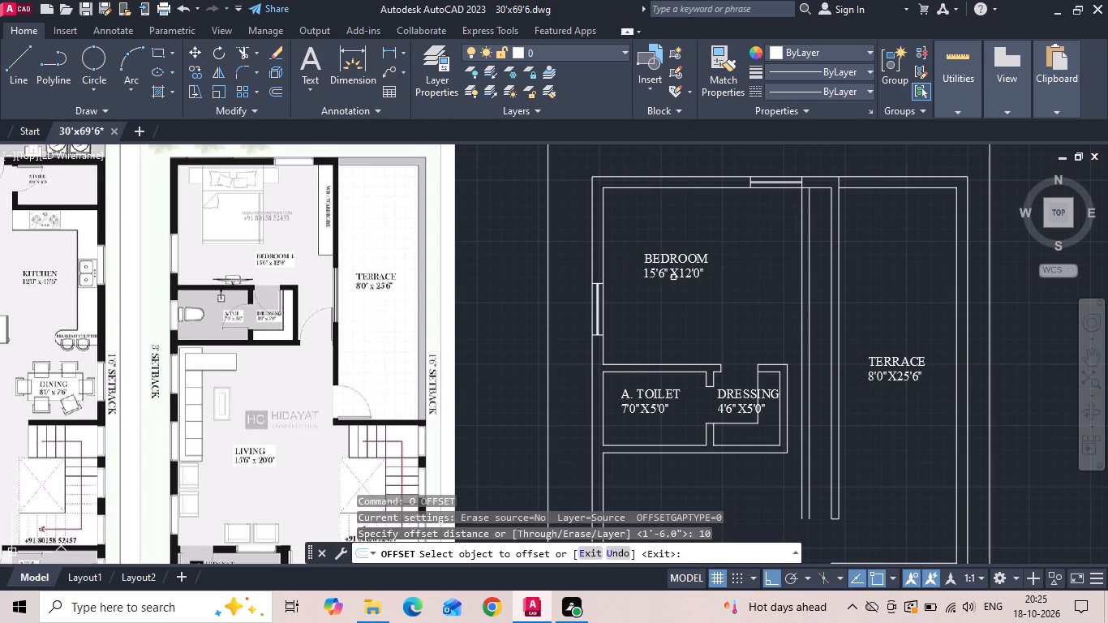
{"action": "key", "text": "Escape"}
Offset the inner line of the bedroom's upper wall 10' down into the bedroom.
{"action": "type", "text": "O 10'"}
{"action": "key", "text": "Return"}
{"action": "left_click_drag", "start_coordinate": [741, 187], "coordinate": [740, 196]}
{"action": "left_click", "coordinate": [771, 302]}
{"action": "key", "text": "Escape"}
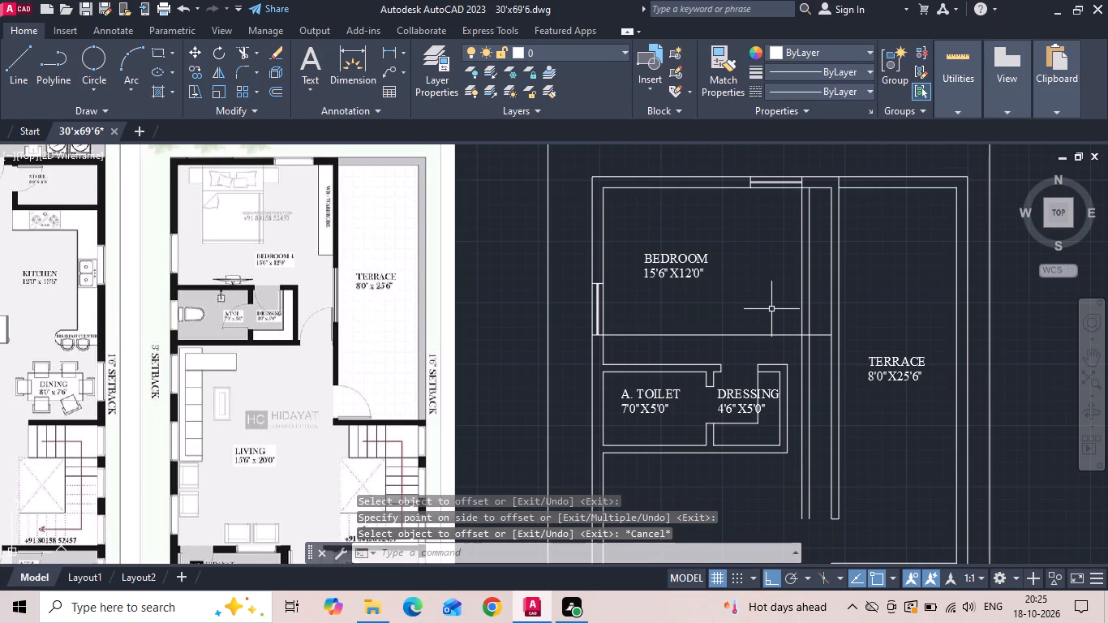
Trim away the 2' offset line and the excess of the other offset lines, leaving an 18" by 10' wardrobe along the terrace partition.
{"action": "type", "text": "TR"}
{"action": "key", "text": "space"}
{"action": "key", "text": "space"}
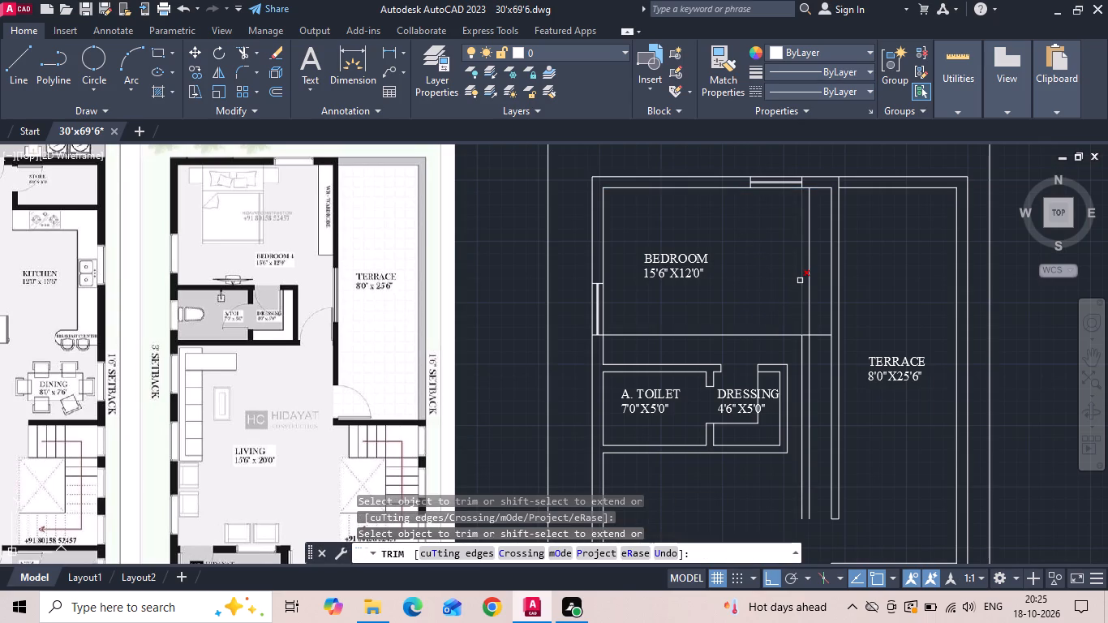
{"action": "left_click", "coordinate": [800, 281]}
{"action": "left_click", "coordinate": [800, 333]}
{"action": "left_click", "coordinate": [802, 336]}
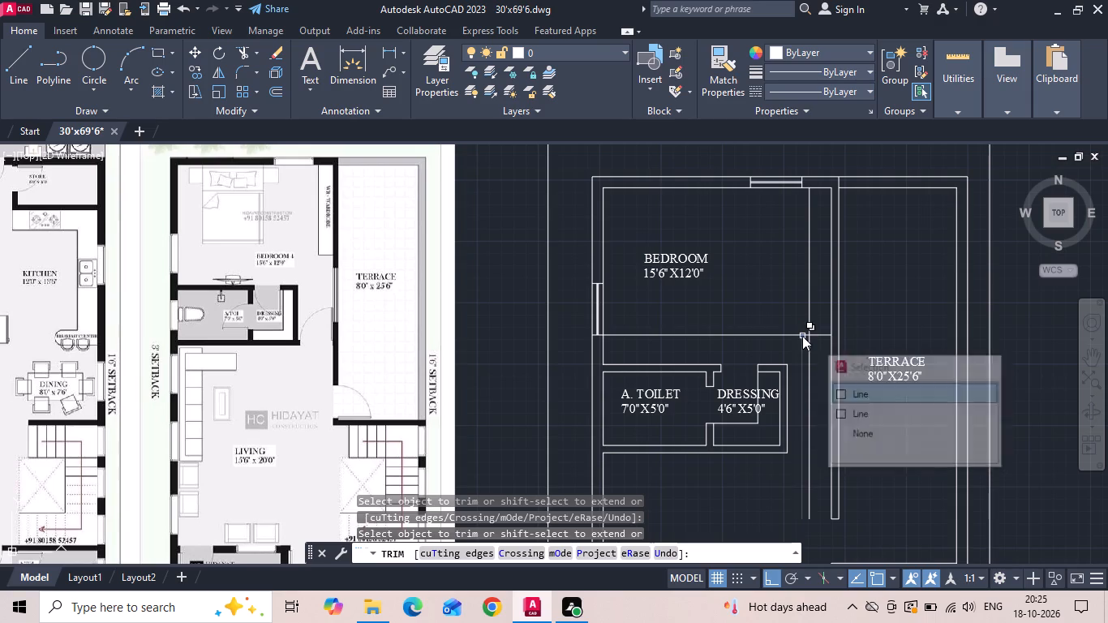
{"action": "left_click", "coordinate": [802, 337]}
{"action": "left_click", "coordinate": [802, 333]}
{"action": "left_click", "coordinate": [810, 350]}
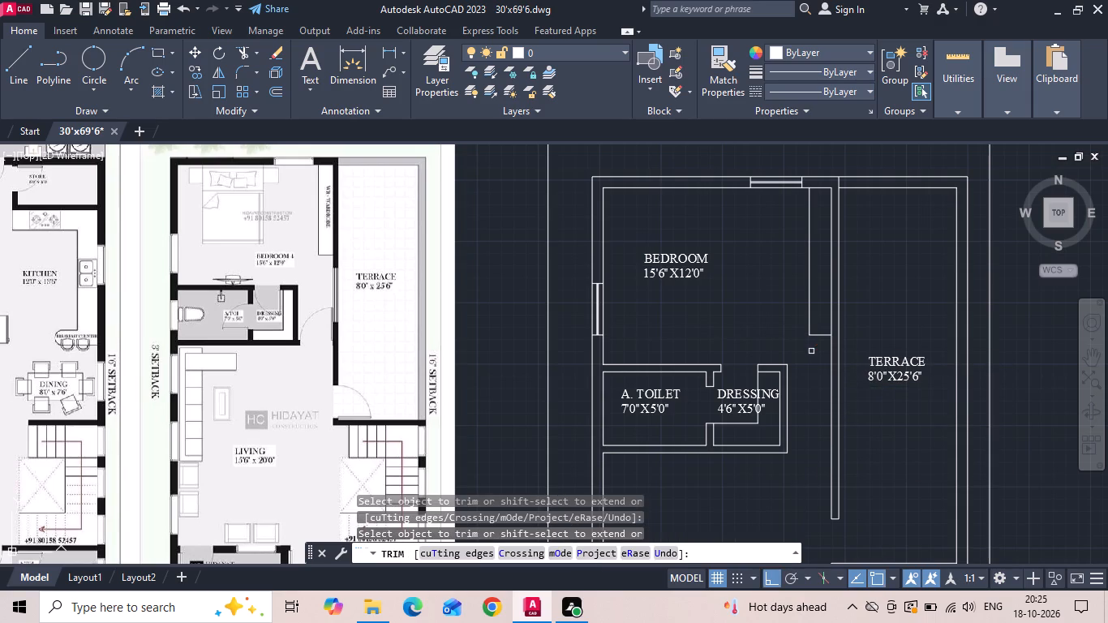
{"action": "key", "text": "Escape"}
Examine the balcony in the reference first floor plan against the sitout area of the drawn plan.
{"action": "scroll", "coordinate": [741, 297], "scroll_direction": "down", "scroll_amount": 1}
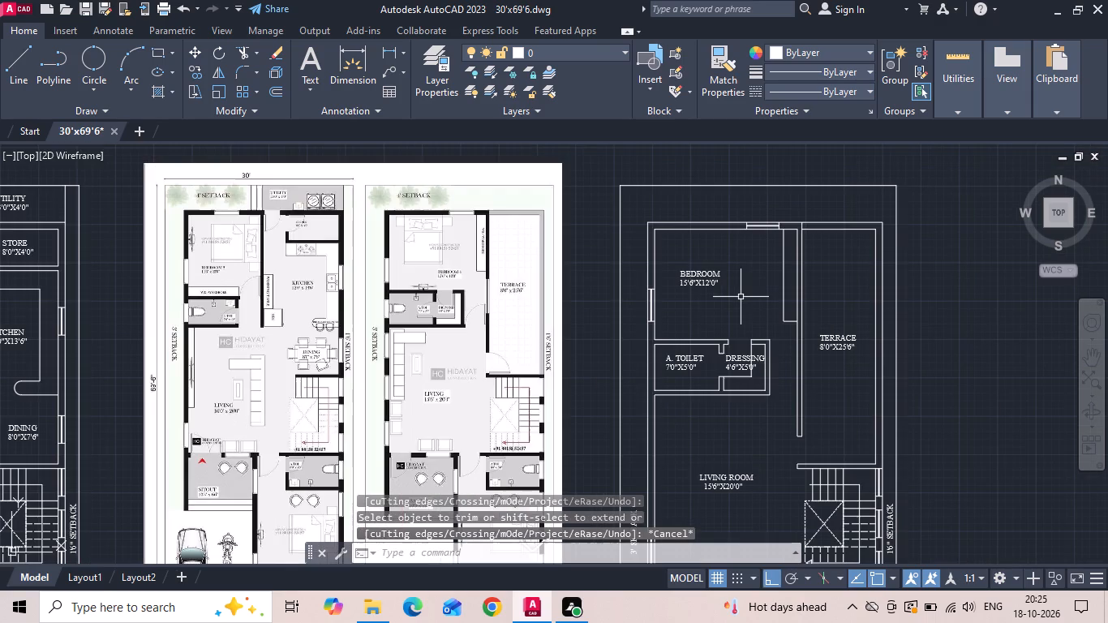
{"action": "middle_click_drag", "start_coordinate": [740, 284], "coordinate": [717, 151]}
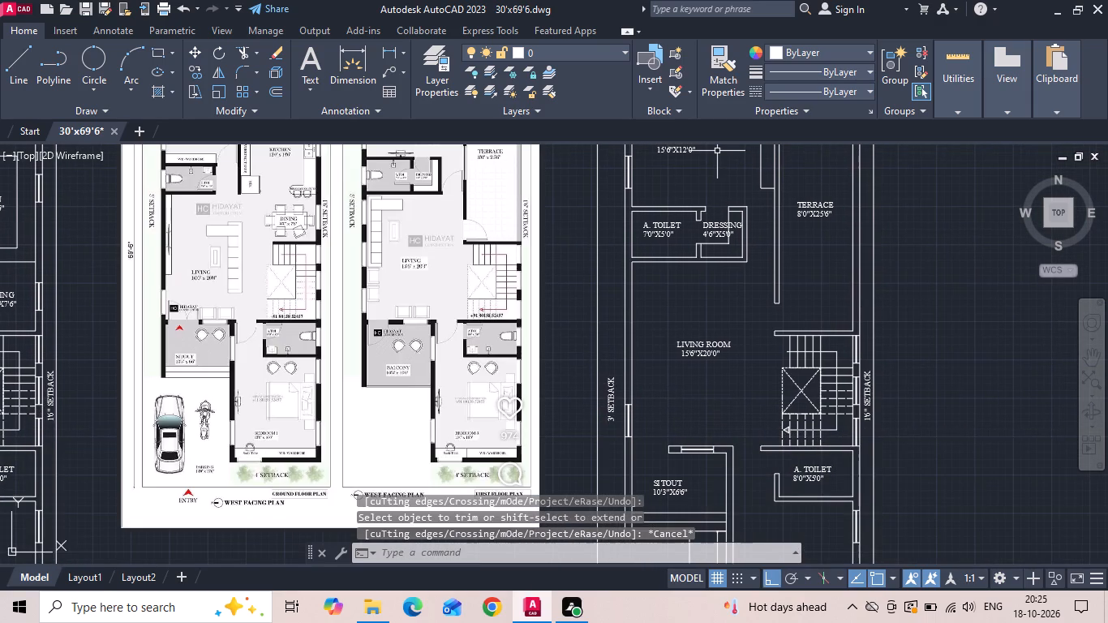
{"action": "middle_click_drag", "start_coordinate": [691, 381], "coordinate": [702, 291]}
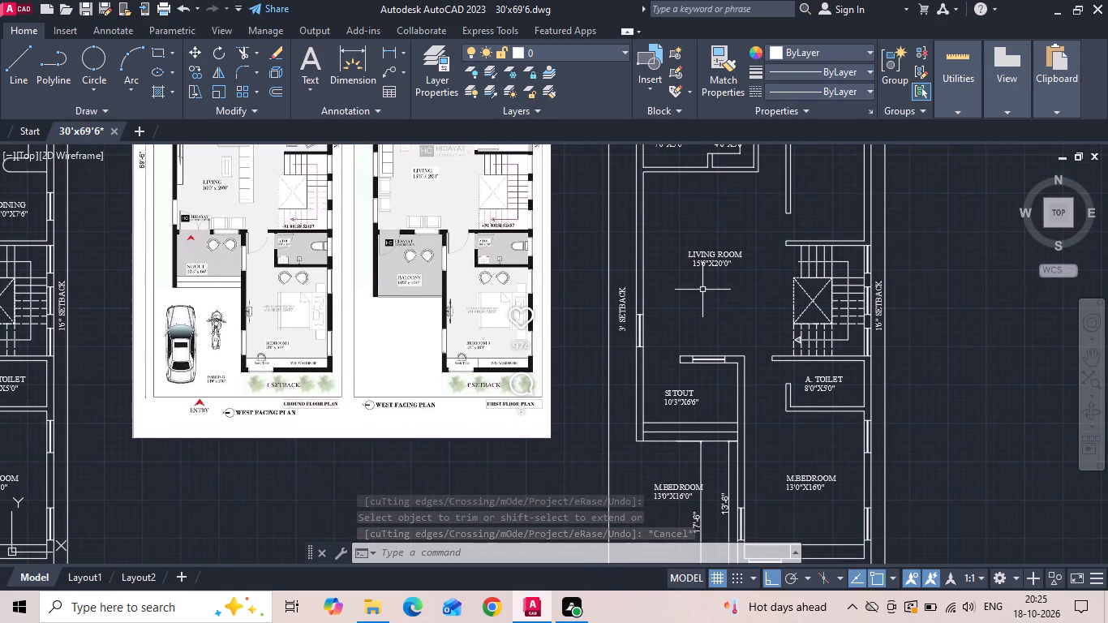
{"action": "scroll", "coordinate": [360, 281], "scroll_direction": "up", "scroll_amount": 2}
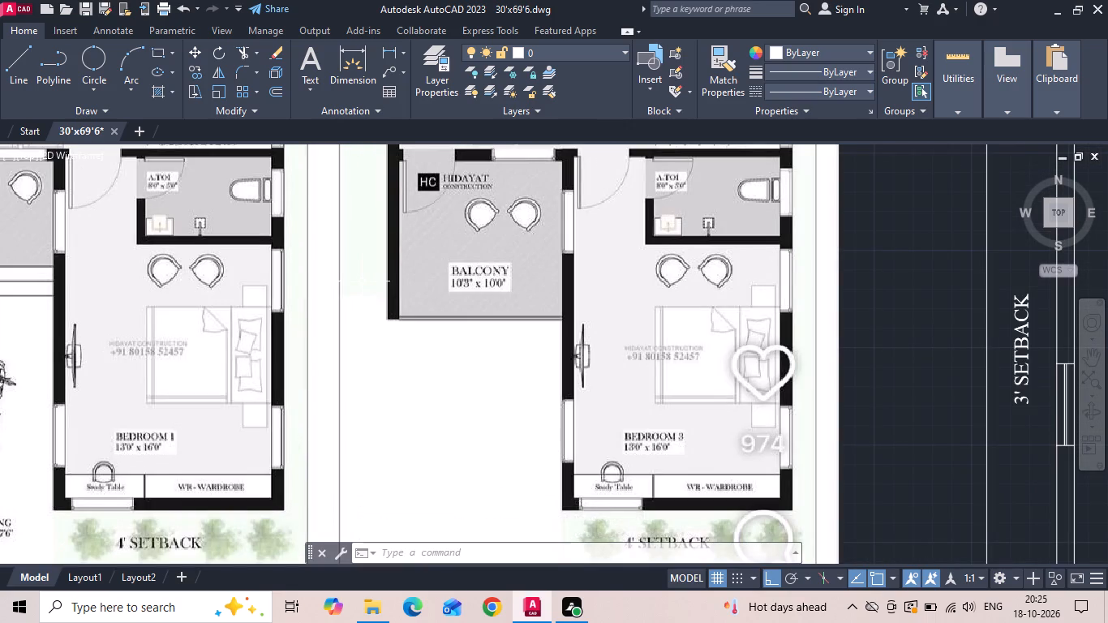
{"action": "scroll", "coordinate": [362, 281], "scroll_direction": "down", "scroll_amount": 2}
{"action": "scroll", "coordinate": [715, 458], "scroll_direction": "up", "scroll_amount": 1}
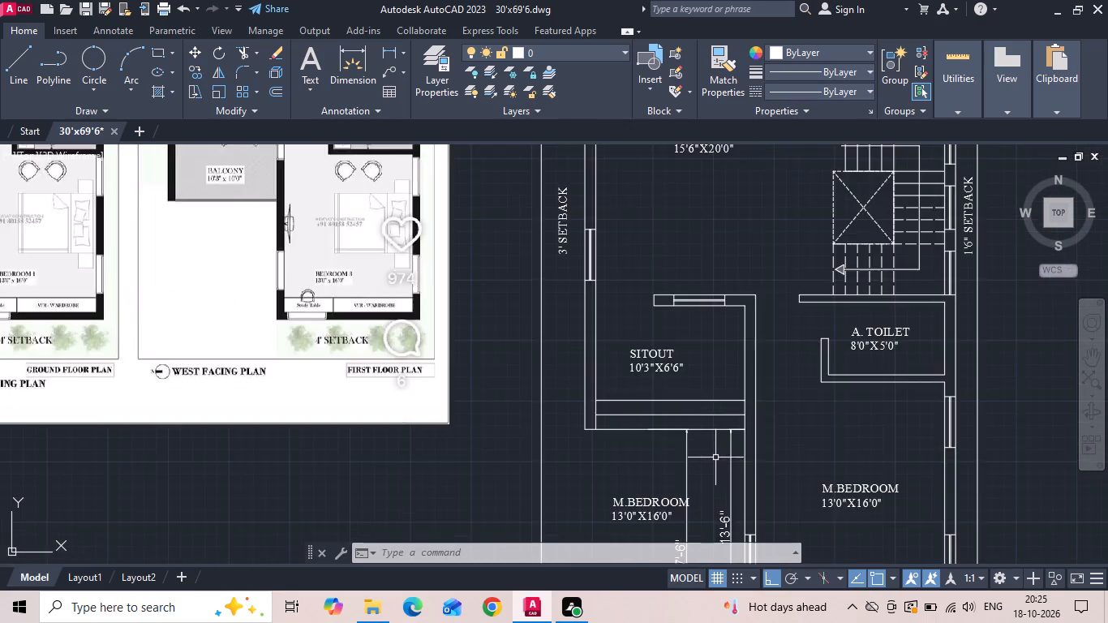
Erase the two vertical dimensions and the stray M.BEDROOM label in front of the sitout on the first floor plan.
{"action": "scroll", "coordinate": [715, 457], "scroll_direction": "up", "scroll_amount": 1}
{"action": "left_click", "coordinate": [744, 466]}
{"action": "left_click", "coordinate": [659, 499]}
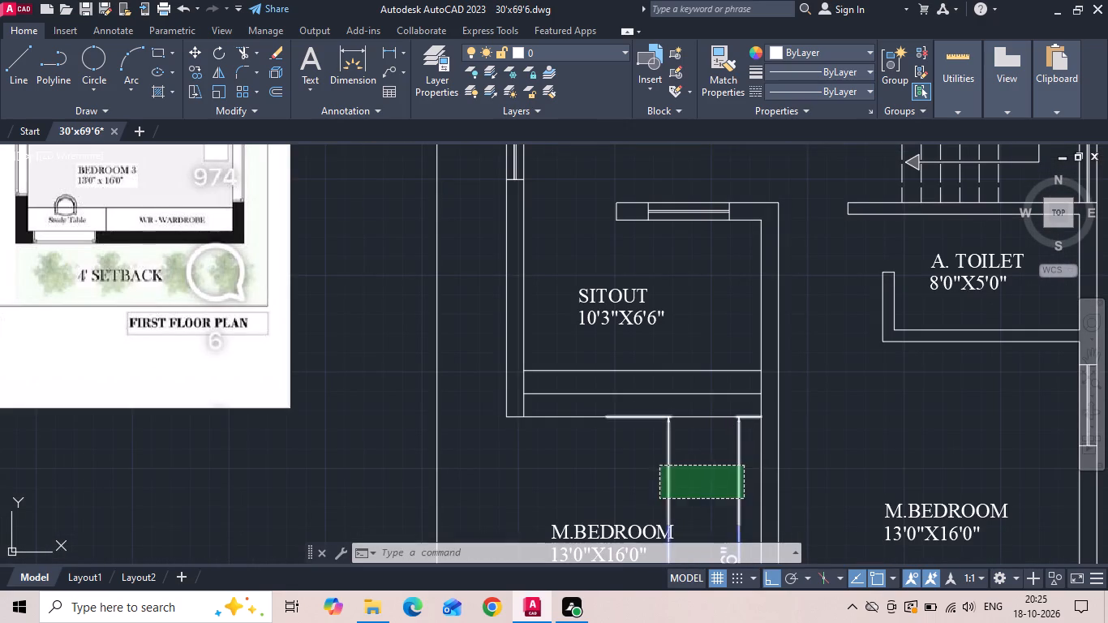
{"action": "middle_click_drag", "start_coordinate": [660, 464], "coordinate": [659, 363]}
{"action": "scroll", "coordinate": [713, 390], "scroll_direction": "down", "scroll_amount": 2}
{"action": "left_click", "coordinate": [694, 419]}
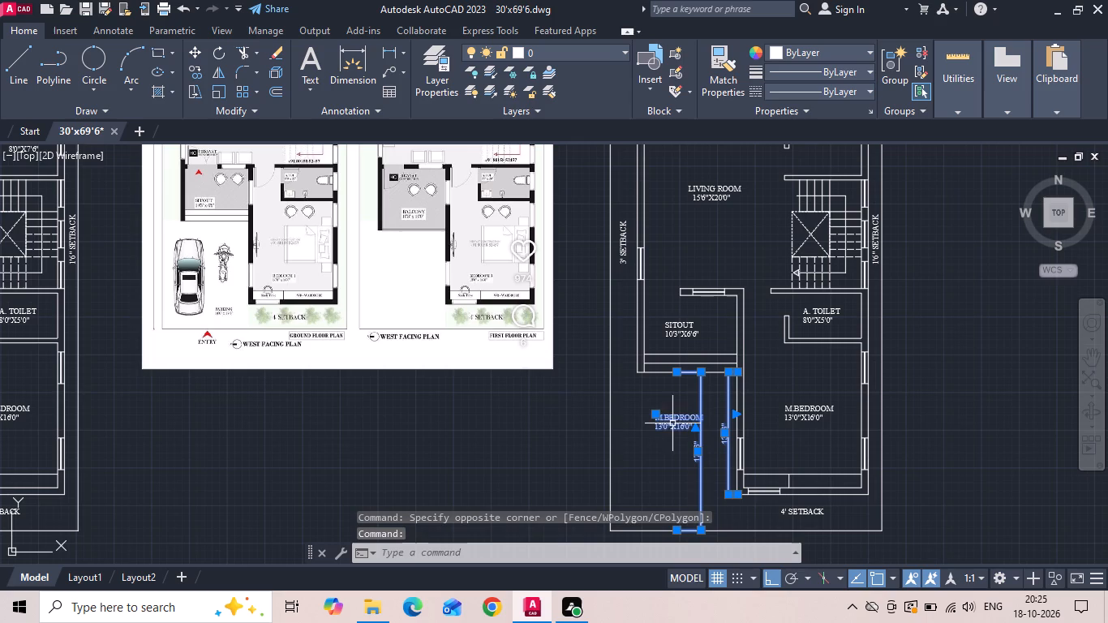
{"action": "key", "text": "Delete"}
Change the stray M.BEDROOM label below the sitout in the ground floor plan to PARKING 14'0"X17'6".
{"action": "scroll", "coordinate": [878, 427], "scroll_direction": "down", "scroll_amount": 1}
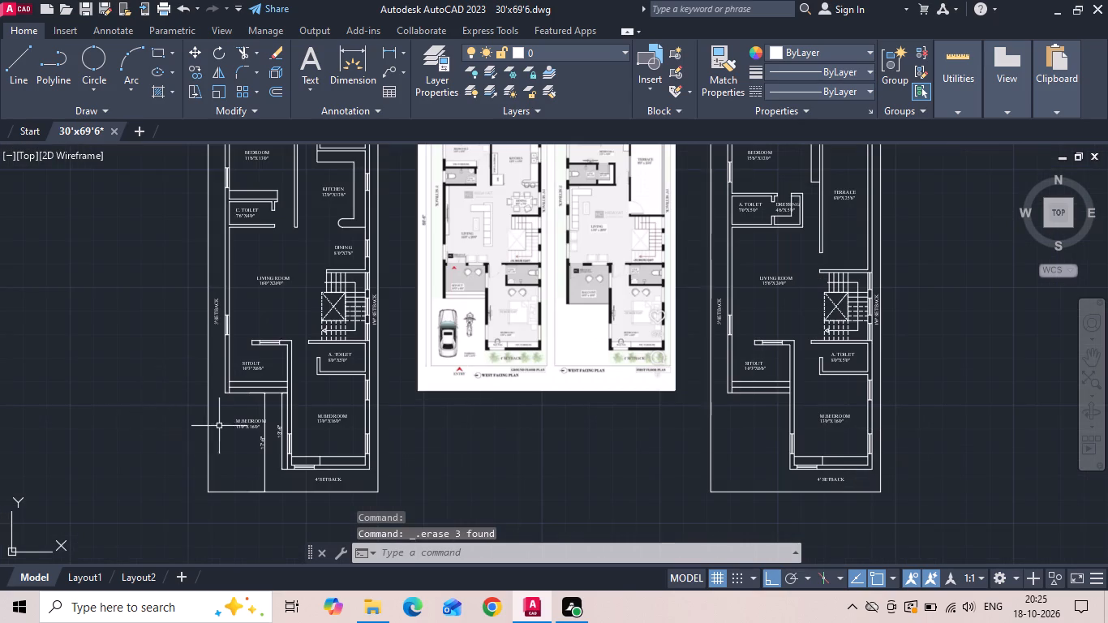
{"action": "scroll", "coordinate": [263, 421], "scroll_direction": "up", "scroll_amount": 2}
{"action": "middle_click_drag", "start_coordinate": [263, 421], "coordinate": [287, 436]}
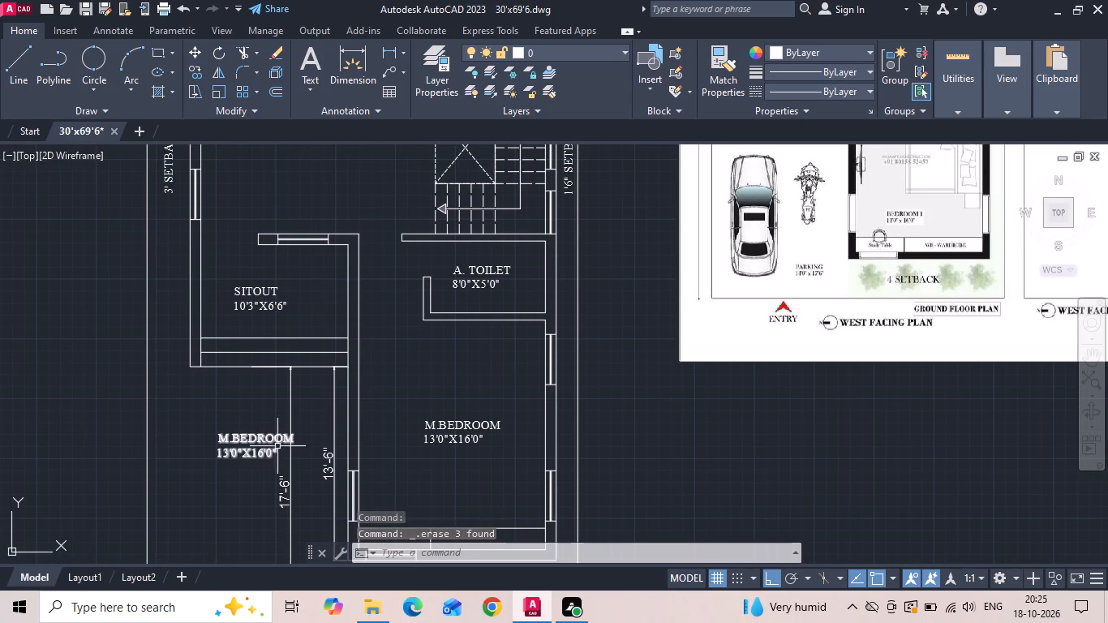
{"action": "scroll", "coordinate": [805, 283], "scroll_direction": "up", "scroll_amount": 2}
{"action": "scroll", "coordinate": [828, 243], "scroll_direction": "down", "scroll_amount": 3}
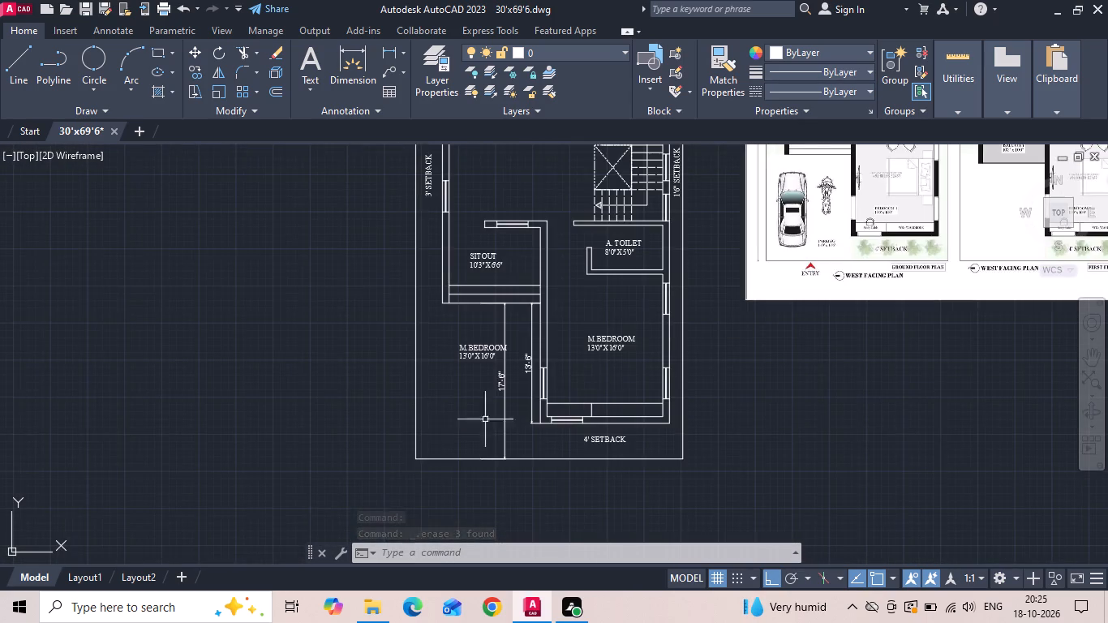
{"action": "scroll", "coordinate": [510, 381], "scroll_direction": "up", "scroll_amount": 2}
{"action": "scroll", "coordinate": [449, 314], "scroll_direction": "up", "scroll_amount": 1}
{"action": "double_click", "coordinate": [441, 335]}
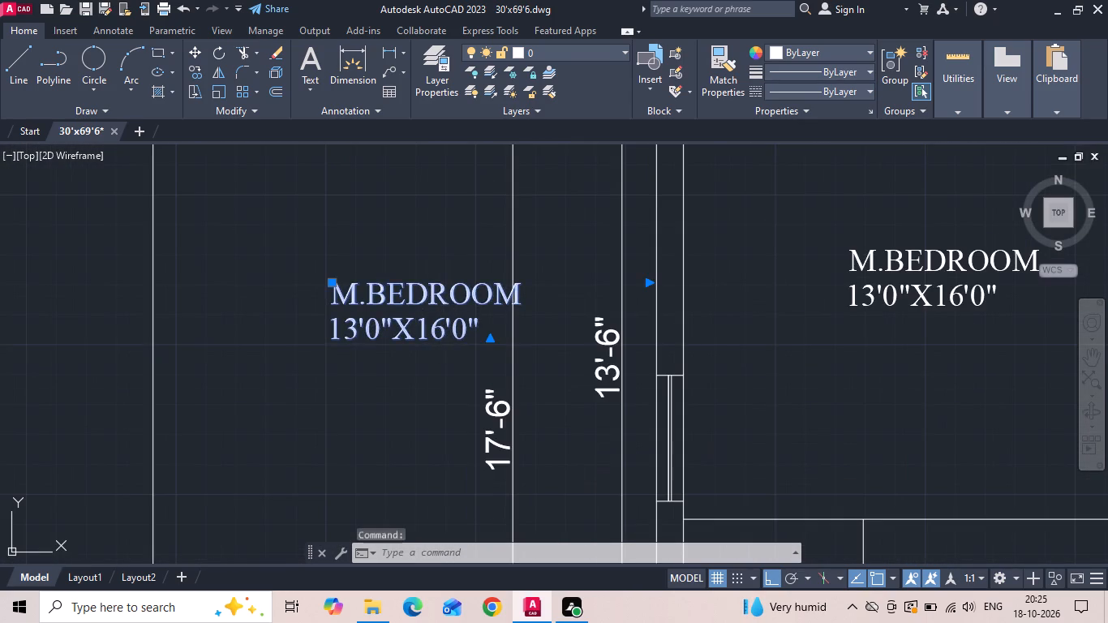
{"action": "key", "text": "BackSpace"}
{"action": "key", "text": "7"}
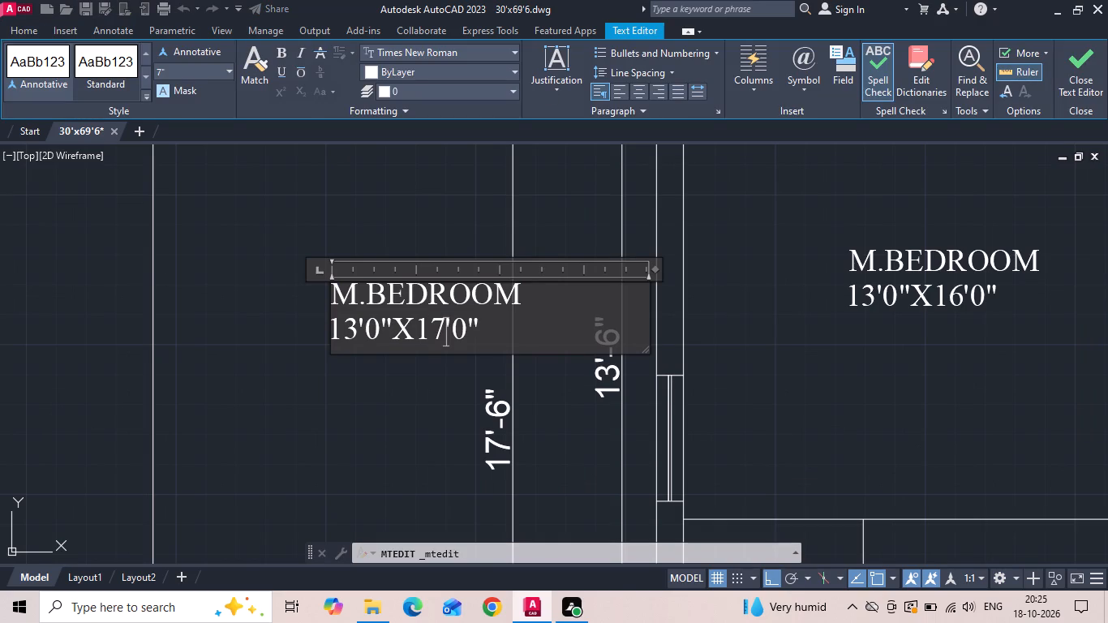
{"action": "left_click", "coordinate": [466, 337]}
{"action": "key", "text": "BackSpace"}
{"action": "key", "text": "6"}
{"action": "left_click", "coordinate": [358, 331]}
{"action": "key", "text": "BackSpace"}
{"action": "key", "text": "4"}
{"action": "left_click_drag", "start_coordinate": [555, 301], "coordinate": [262, 275]}
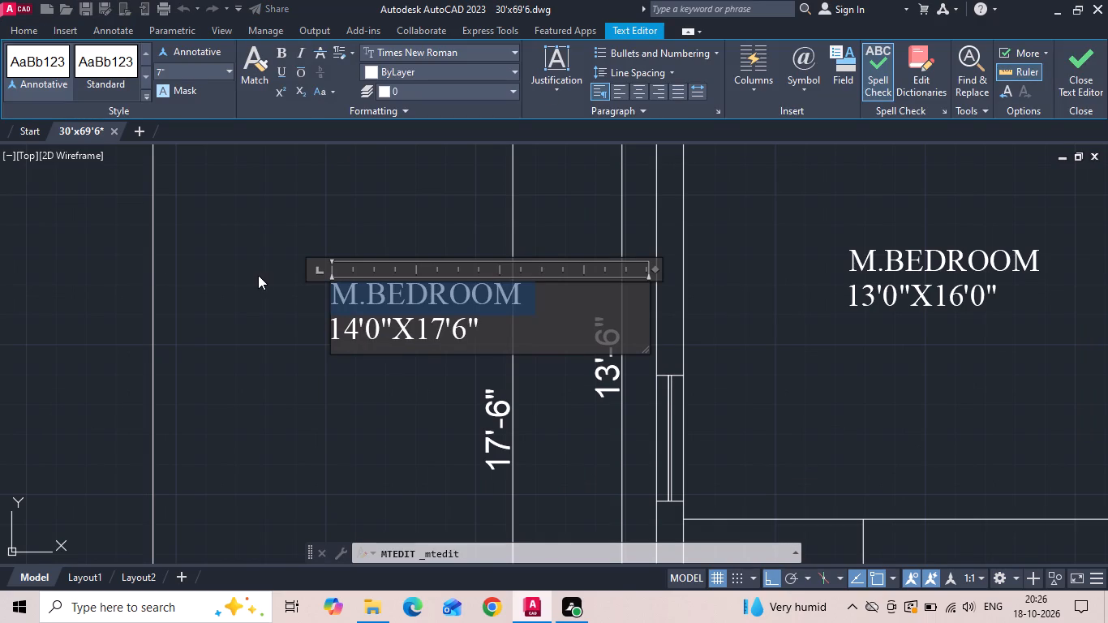
{"action": "key", "text": "BackSpace"}
{"action": "type", "text": "PARKING"}
{"action": "key", "text": "Return"}
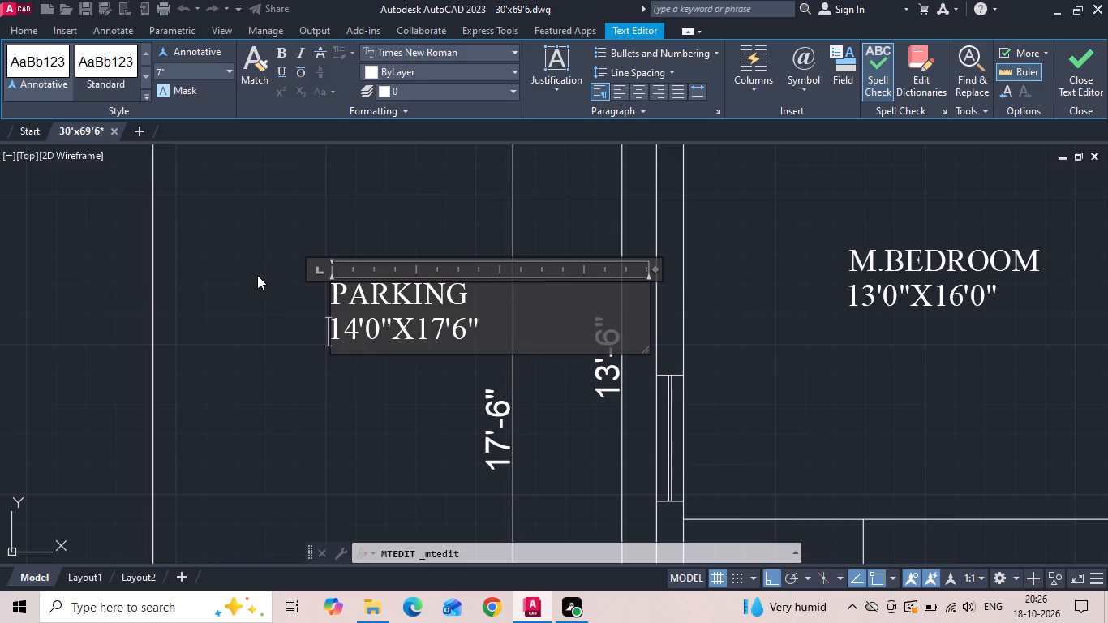
{"action": "left_click", "coordinate": [289, 433]}
Erase the two vertical dimensions beside the PARKING label in the ground floor plan.
{"action": "scroll", "coordinate": [466, 350], "scroll_direction": "down", "scroll_amount": 2}
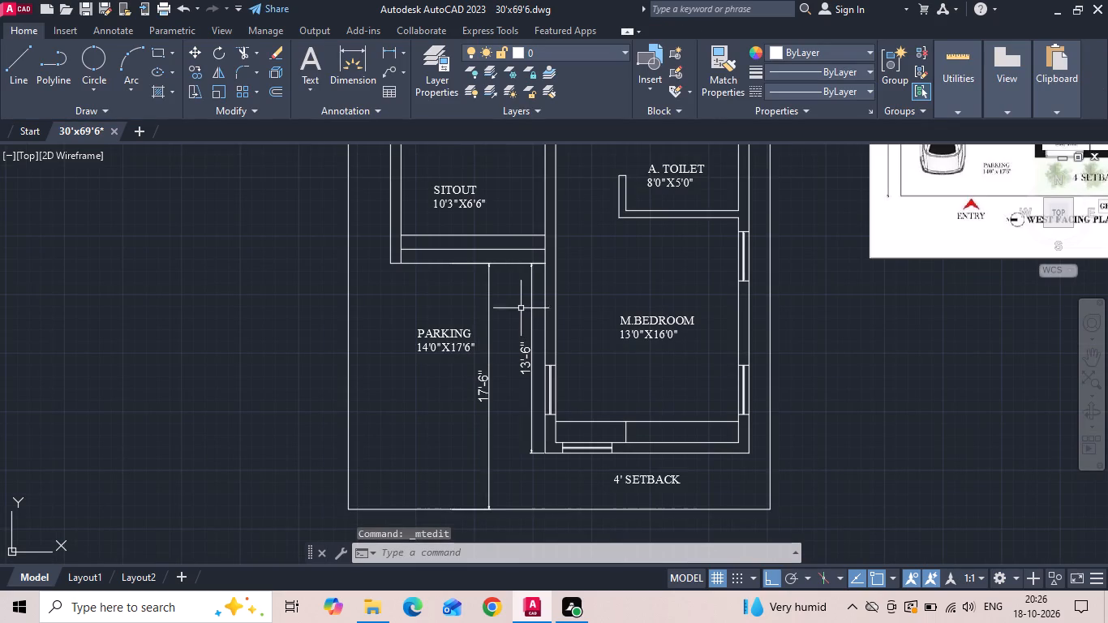
{"action": "left_click_drag", "start_coordinate": [539, 294], "coordinate": [526, 292]}
{"action": "left_click", "coordinate": [444, 299]}
{"action": "key", "text": "Delete"}
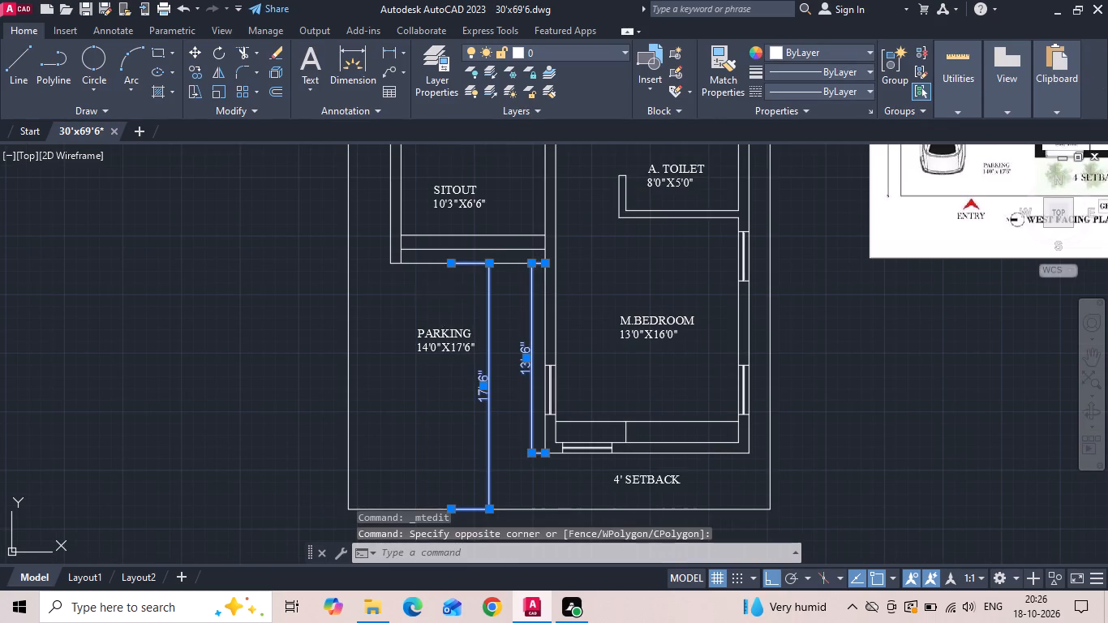
Offset the inner line of the sitout's upper wall 10' down in the first floor plan, following the reference balcony.
{"action": "scroll", "coordinate": [373, 299], "scroll_direction": "down", "scroll_amount": 2}
{"action": "scroll", "coordinate": [913, 243], "scroll_direction": "up", "scroll_amount": 1}
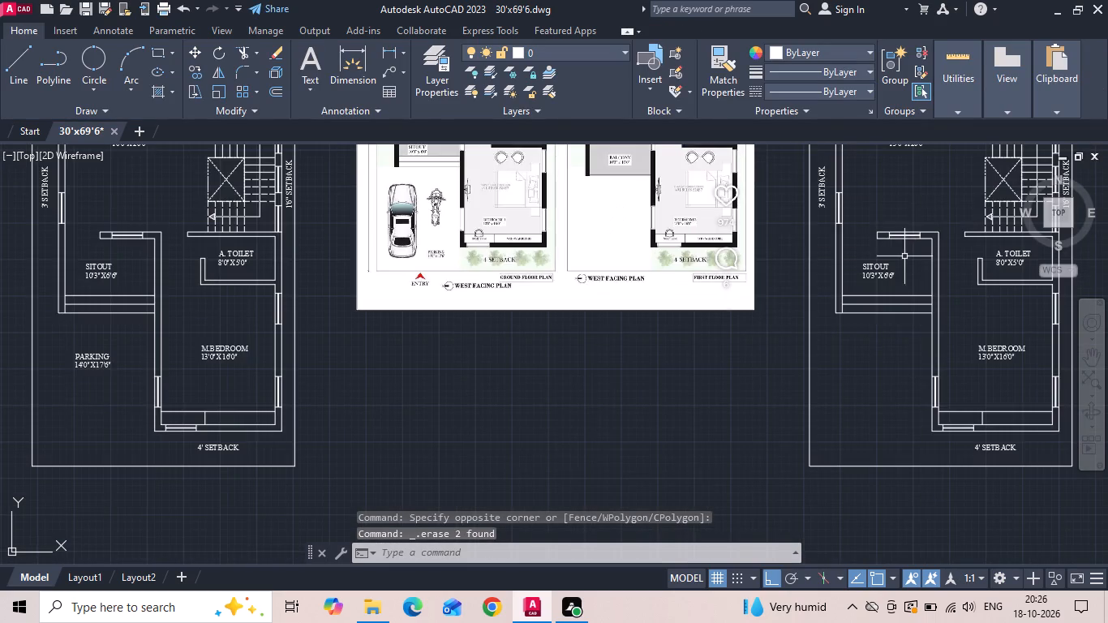
{"action": "middle_click_drag", "start_coordinate": [891, 281], "coordinate": [803, 381]}
{"action": "scroll", "coordinate": [552, 247], "scroll_direction": "up", "scroll_amount": 3}
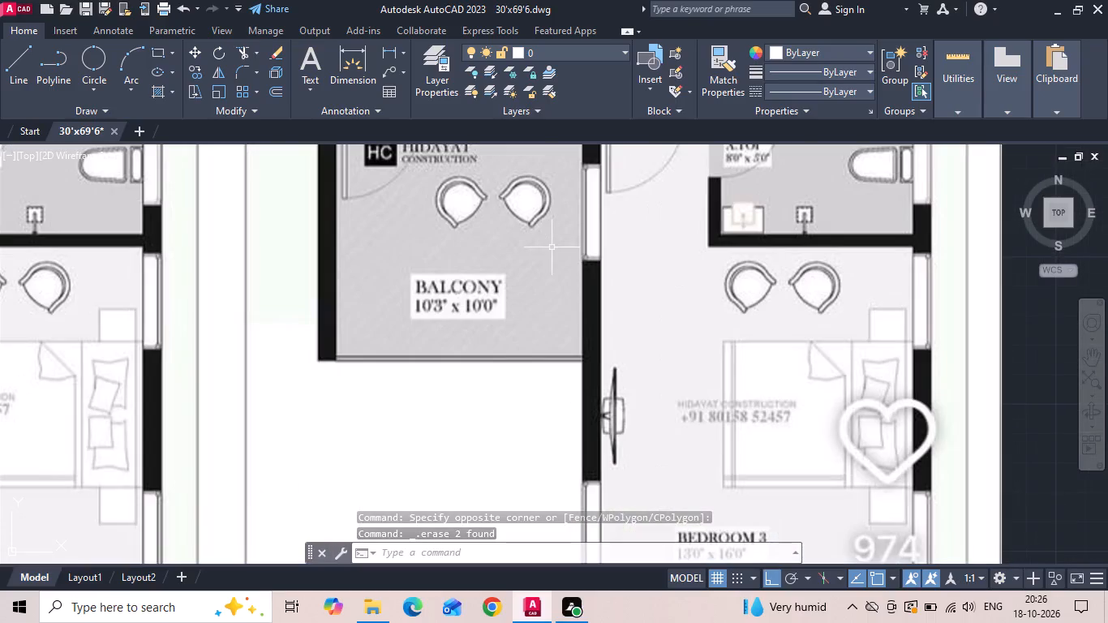
{"action": "scroll", "coordinate": [346, 227], "scroll_direction": "down", "scroll_amount": 2}
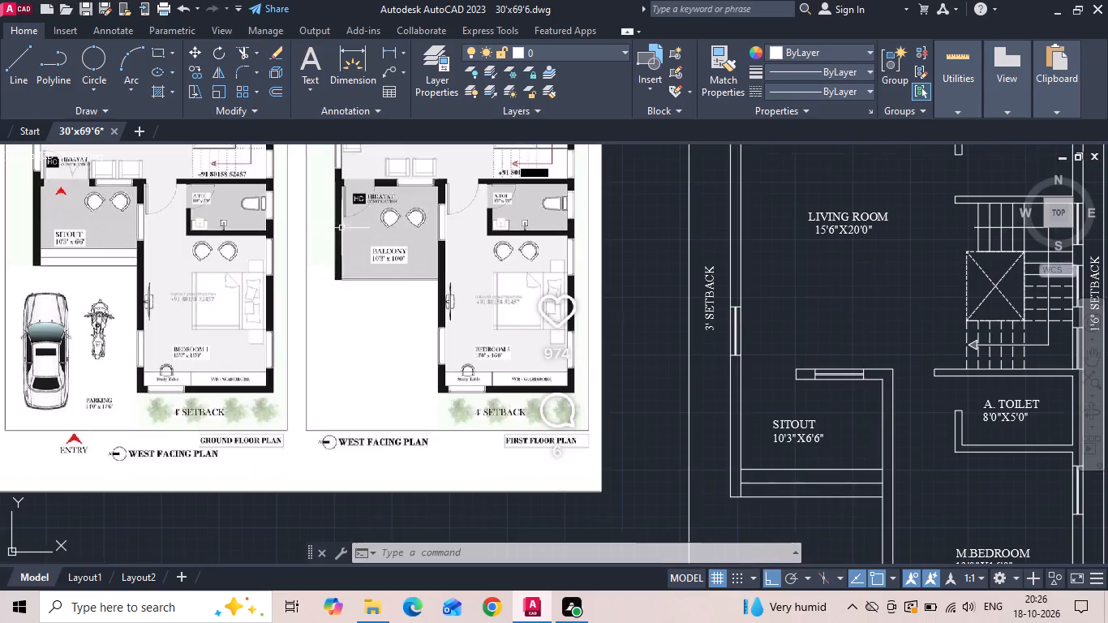
{"action": "middle_click_drag", "start_coordinate": [836, 449], "coordinate": [766, 333]}
{"action": "scroll", "coordinate": [766, 333], "scroll_direction": "up", "scroll_amount": 1}
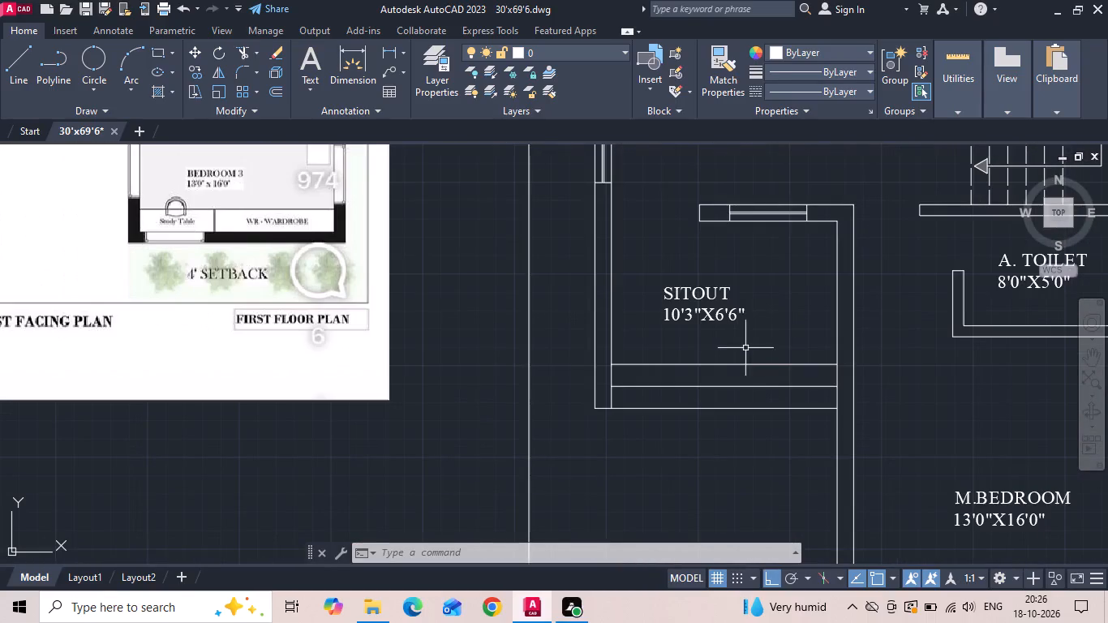
{"action": "type", "text": "O 10'"}
{"action": "key", "text": "Return"}
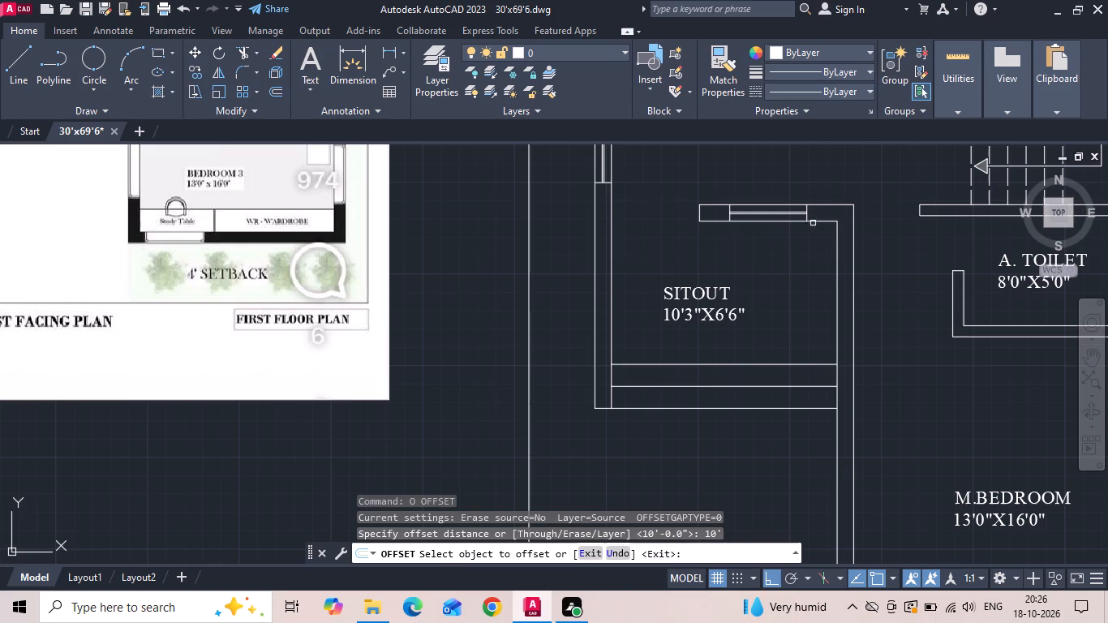
{"action": "left_click", "coordinate": [817, 220]}
{"action": "left_click", "coordinate": [794, 336]}
{"action": "key", "text": "Escape"}
Extend the 10' offset line across to the plot boundary and the sitout's outer wall lines down to it.
{"action": "type", "text": "EX"}
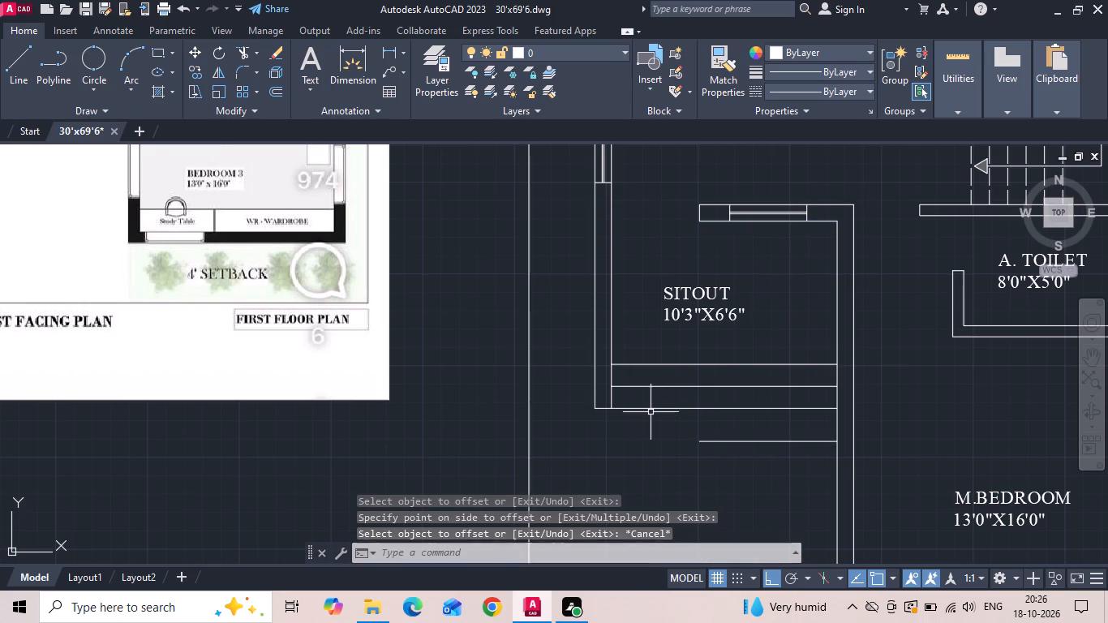
{"action": "key", "text": "space"}
{"action": "scroll", "coordinate": [640, 419], "scroll_direction": "down", "scroll_amount": 1}
{"action": "scroll", "coordinate": [638, 436], "scroll_direction": "up", "scroll_amount": 1}
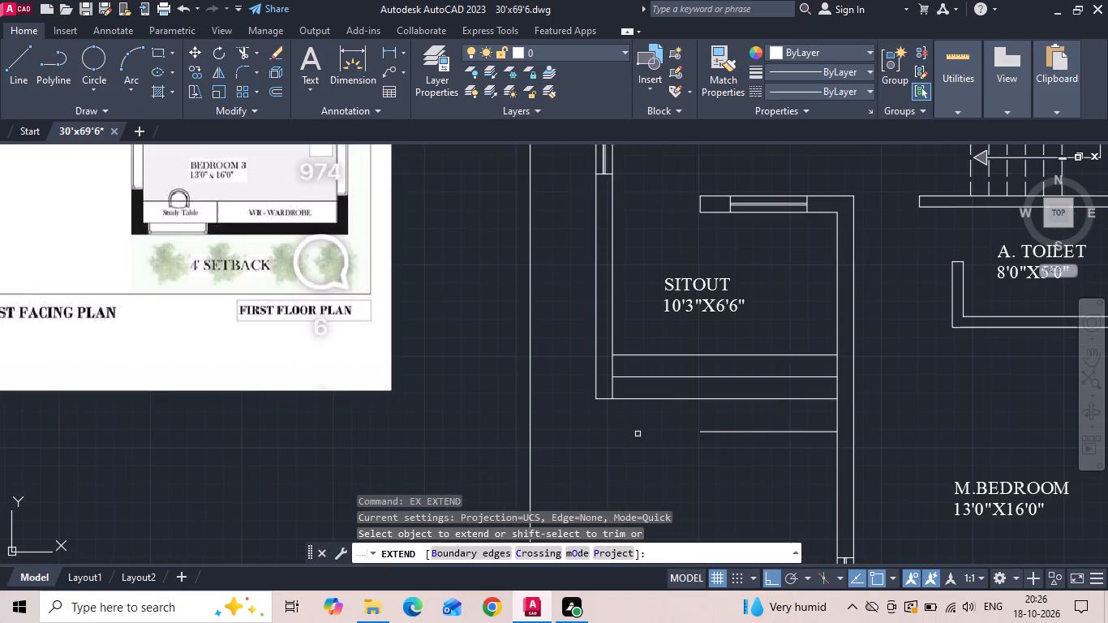
{"action": "left_click_drag", "start_coordinate": [723, 428], "coordinate": [697, 473]}
{"action": "left_click", "coordinate": [648, 467]}
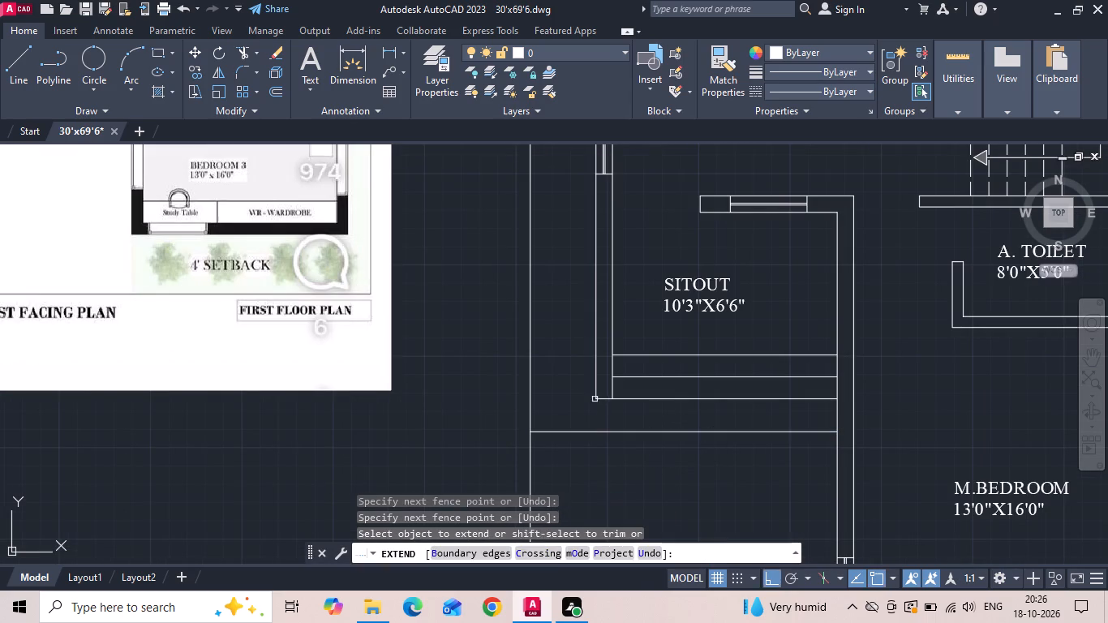
{"action": "left_click_drag", "start_coordinate": [581, 385], "coordinate": [629, 389]}
{"action": "key", "text": "Escape"}
Trim the offset line's overhang beyond the outer wall and remove the old wall-end line and the sitout's step lines.
{"action": "type", "text": "TR"}
{"action": "key", "text": "space"}
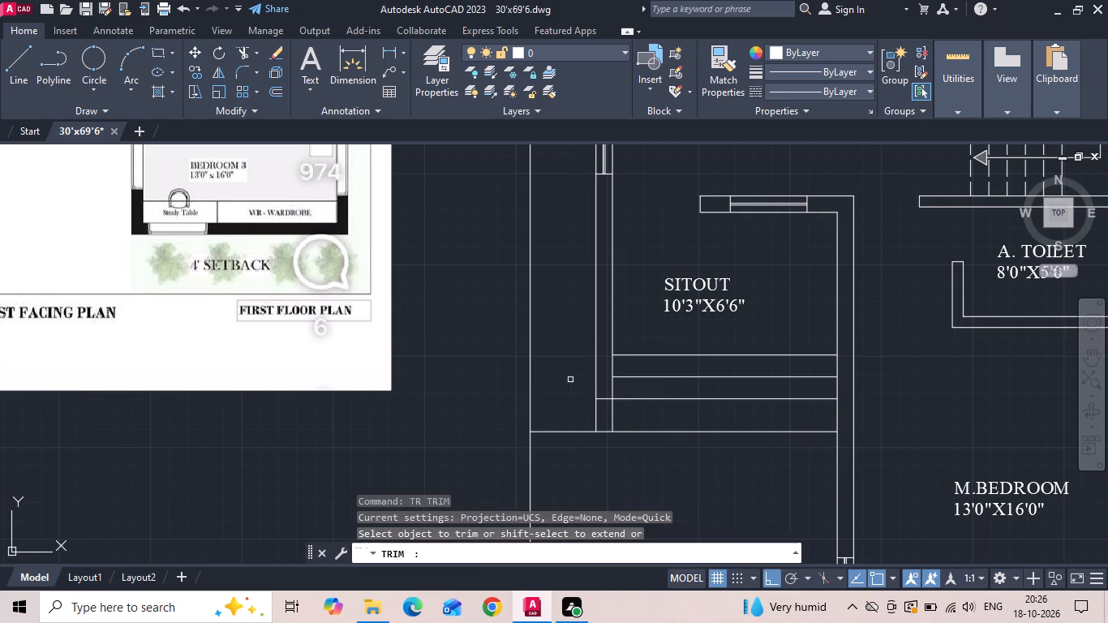
{"action": "left_click_drag", "start_coordinate": [570, 394], "coordinate": [558, 463]}
{"action": "left_click", "coordinate": [608, 402]}
{"action": "left_click", "coordinate": [610, 380]}
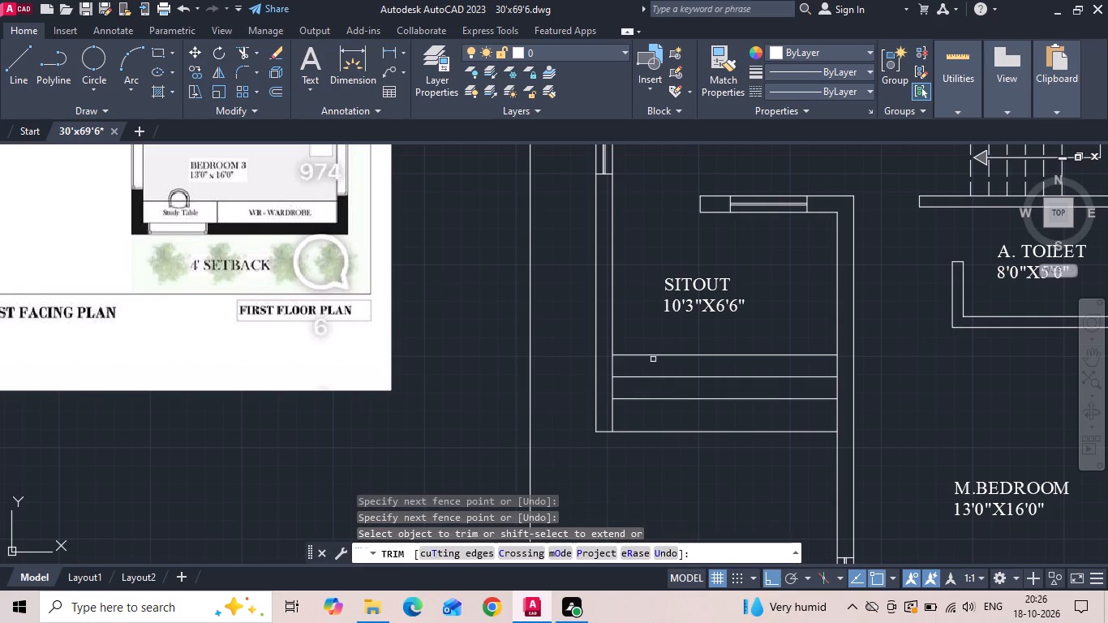
{"action": "left_click_drag", "start_coordinate": [664, 346], "coordinate": [659, 409]}
{"action": "scroll", "coordinate": [668, 425], "scroll_direction": "down", "scroll_amount": 1}
{"action": "key", "text": "Escape"}
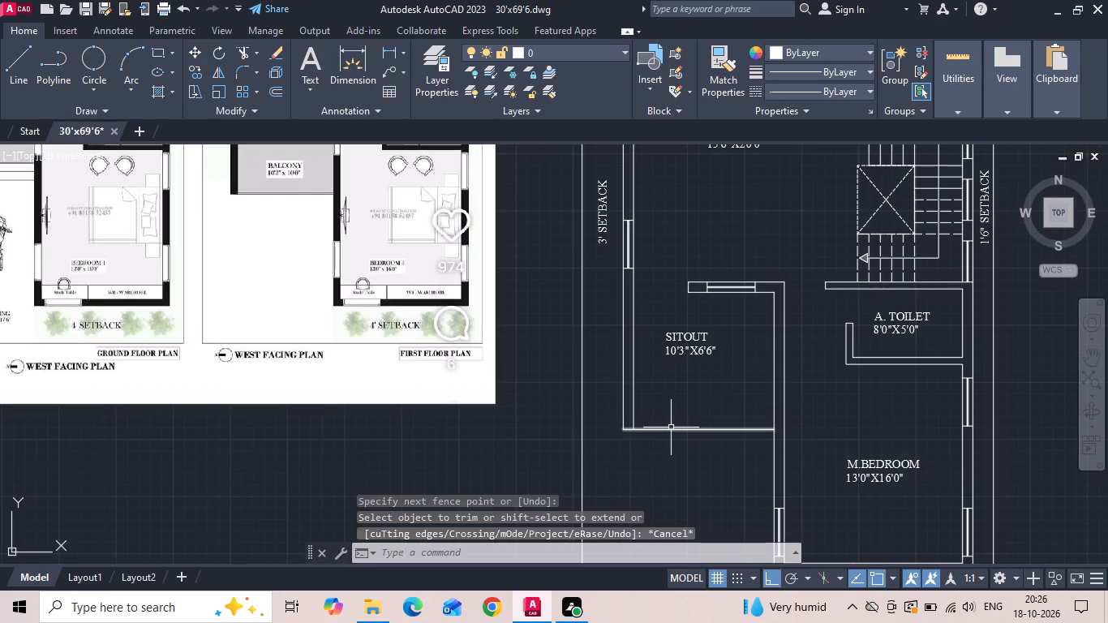
Offset the balcony's lower edge line 2" inward to form the railing.
{"action": "type", "text": "O 2"}
{"action": "key", "text": "space"}
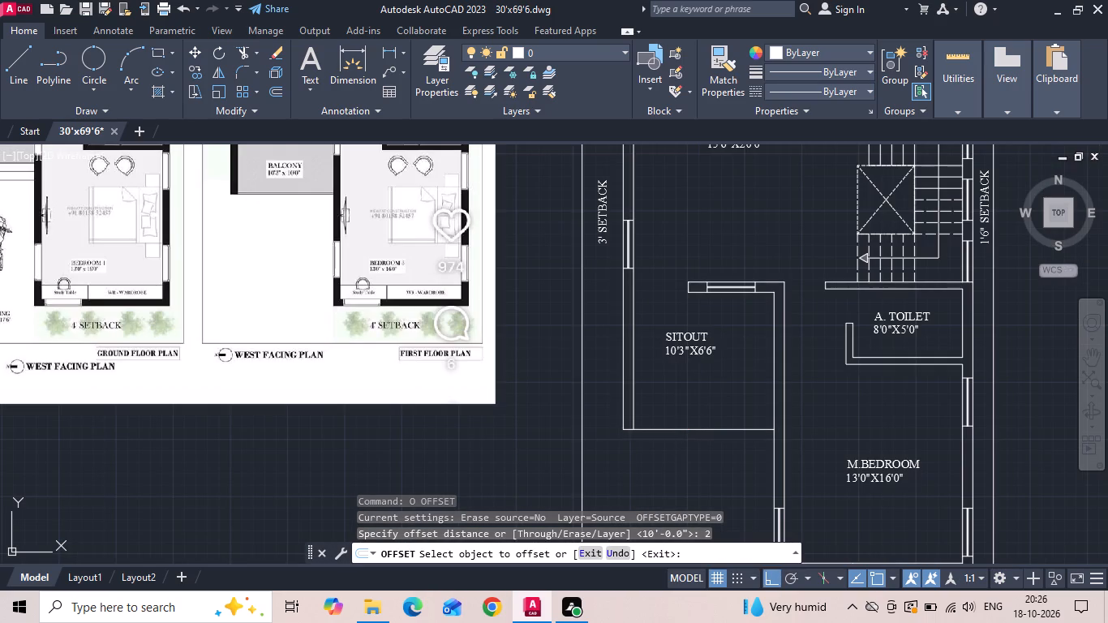
{"action": "left_click", "coordinate": [686, 430]}
{"action": "left_click", "coordinate": [692, 404]}
{"action": "key", "text": "Escape"}
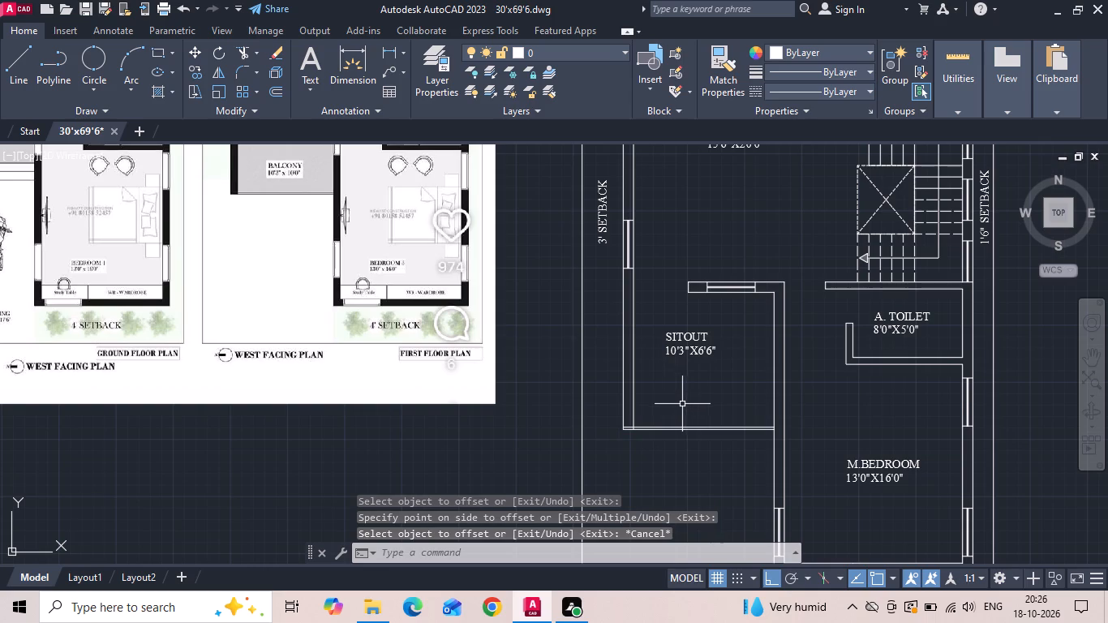
Lengthen the wall stub beside the sitout's upper window by 12", moving its end line and extending both wall lines.
{"action": "middle_click_drag", "start_coordinate": [678, 423], "coordinate": [669, 466]}
{"action": "middle_click_drag", "start_coordinate": [677, 457], "coordinate": [676, 472]}
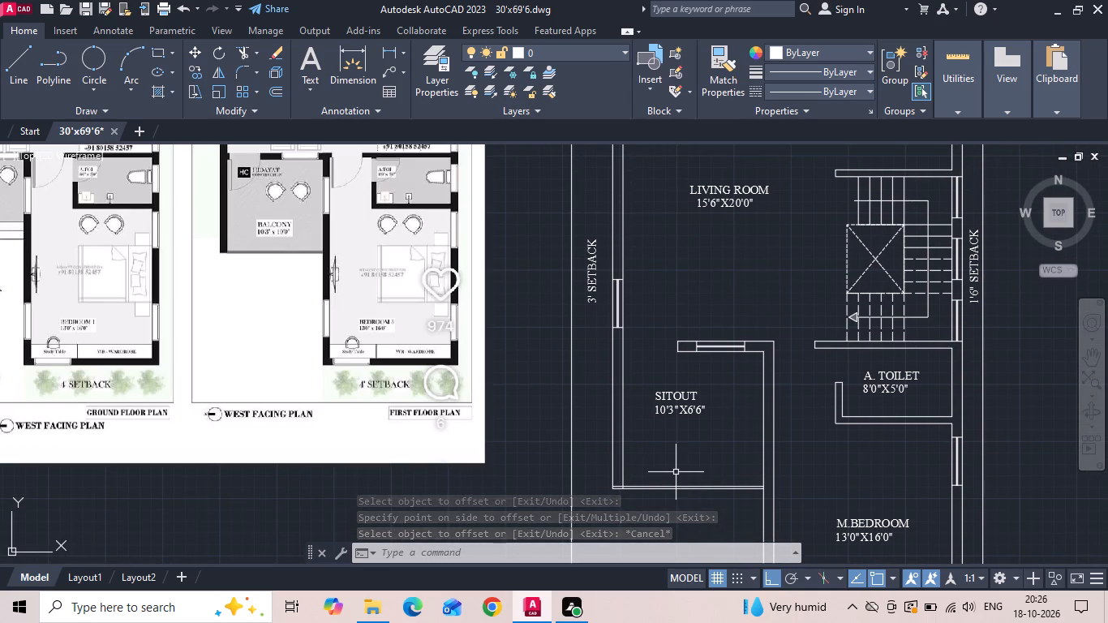
{"action": "key", "text": "Escape"}
{"action": "scroll", "coordinate": [687, 351], "scroll_direction": "up", "scroll_amount": 2}
{"action": "left_click_drag", "start_coordinate": [683, 341], "coordinate": [667, 334]}
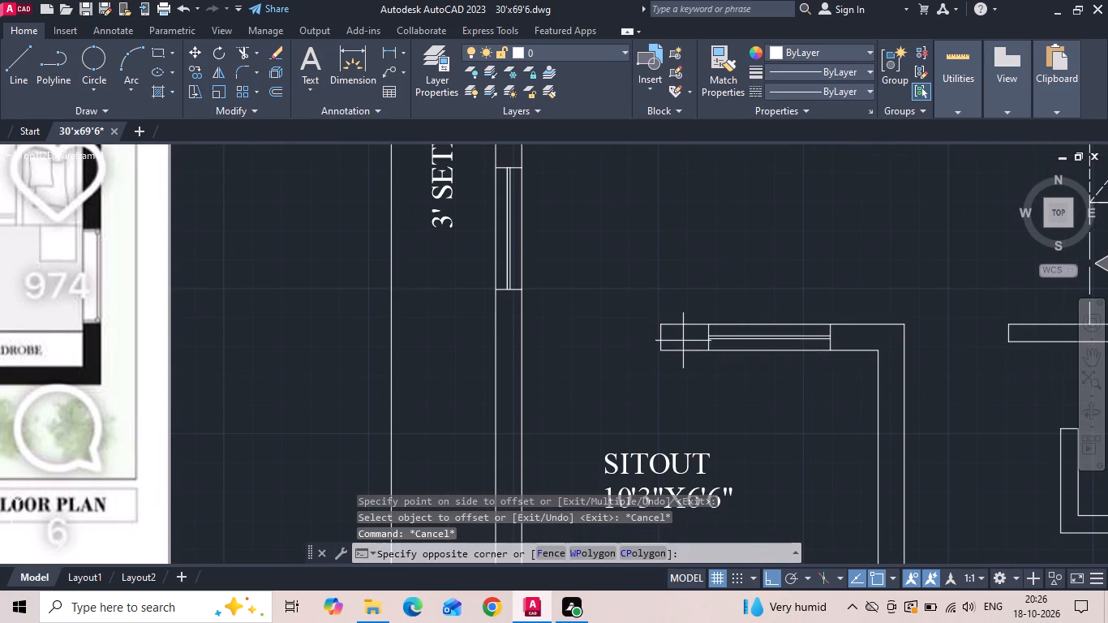
{"action": "left_click", "coordinate": [642, 327]}
{"action": "right_click", "coordinate": [656, 243]}
{"action": "left_click", "coordinate": [694, 295]}
{"action": "left_click_drag", "start_coordinate": [809, 271], "coordinate": [800, 267]}
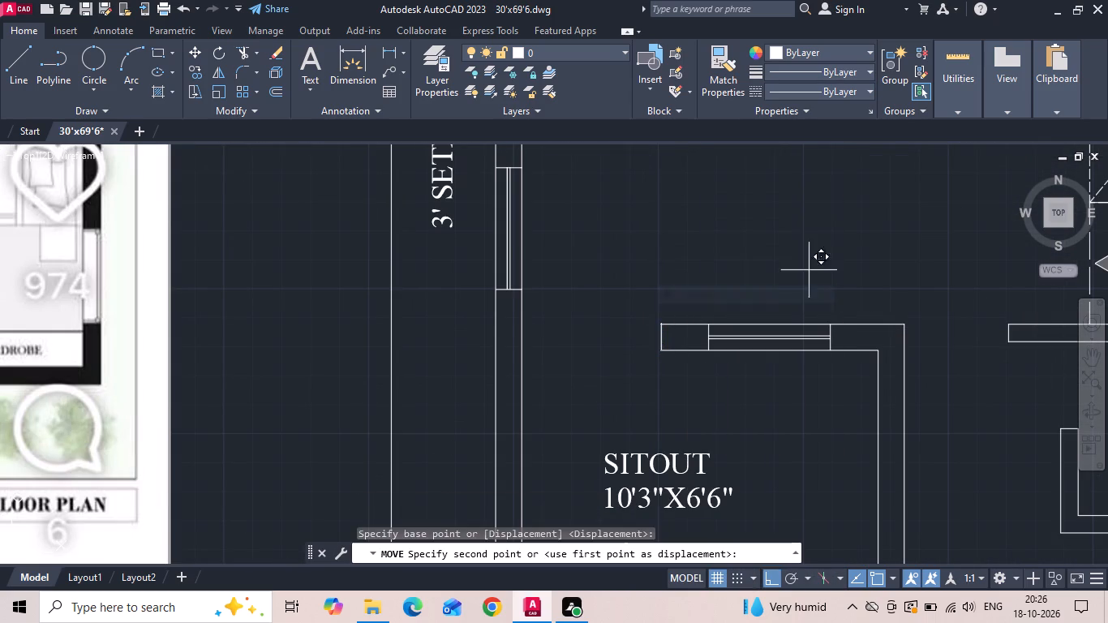
{"action": "left_click_drag", "start_coordinate": [800, 267], "coordinate": [787, 264]}
{"action": "type", "text": "12 EX"}
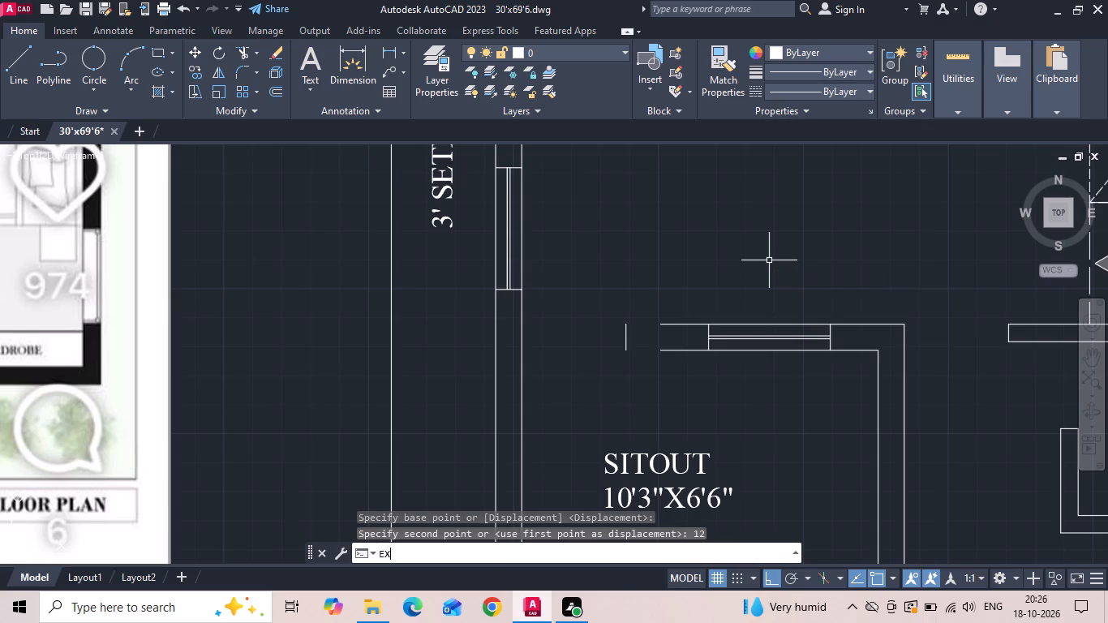
{"action": "key", "text": "space"}
{"action": "left_click_drag", "start_coordinate": [679, 303], "coordinate": [672, 399]}
{"action": "key", "text": "Escape"}
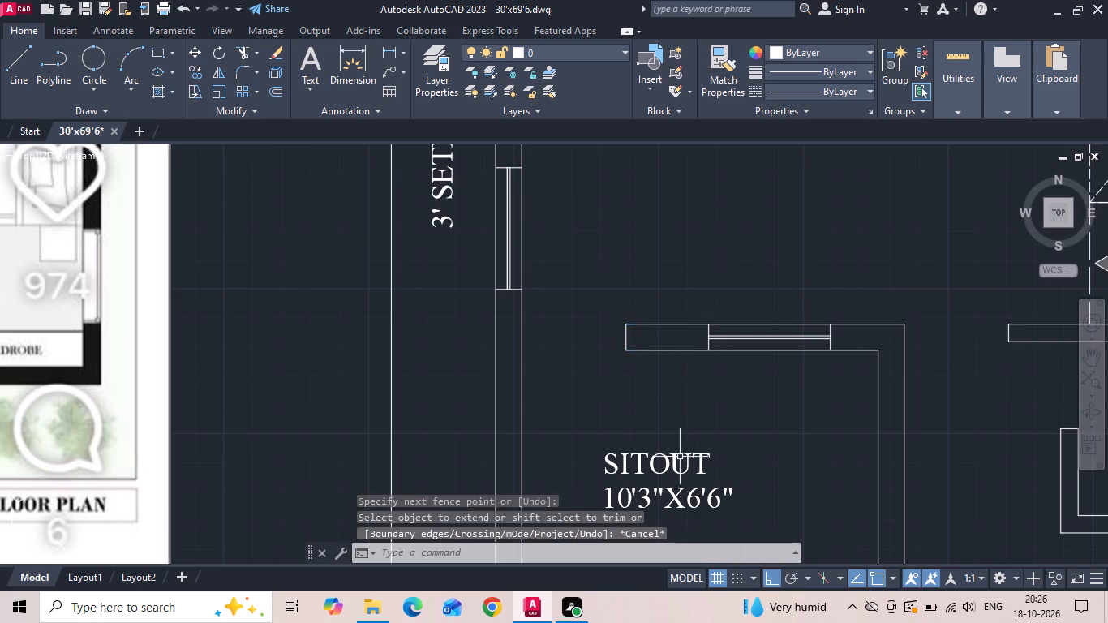
Change the SITOUT 10'3"X6'6" label on the first floor plan to read BALCONY 10'3"X10'0" on two lines.
{"action": "double_click", "coordinate": [674, 468]}
{"action": "scroll", "coordinate": [700, 471], "scroll_direction": "up", "scroll_amount": 1}
{"action": "middle_click_drag", "start_coordinate": [700, 471], "coordinate": [761, 365]}
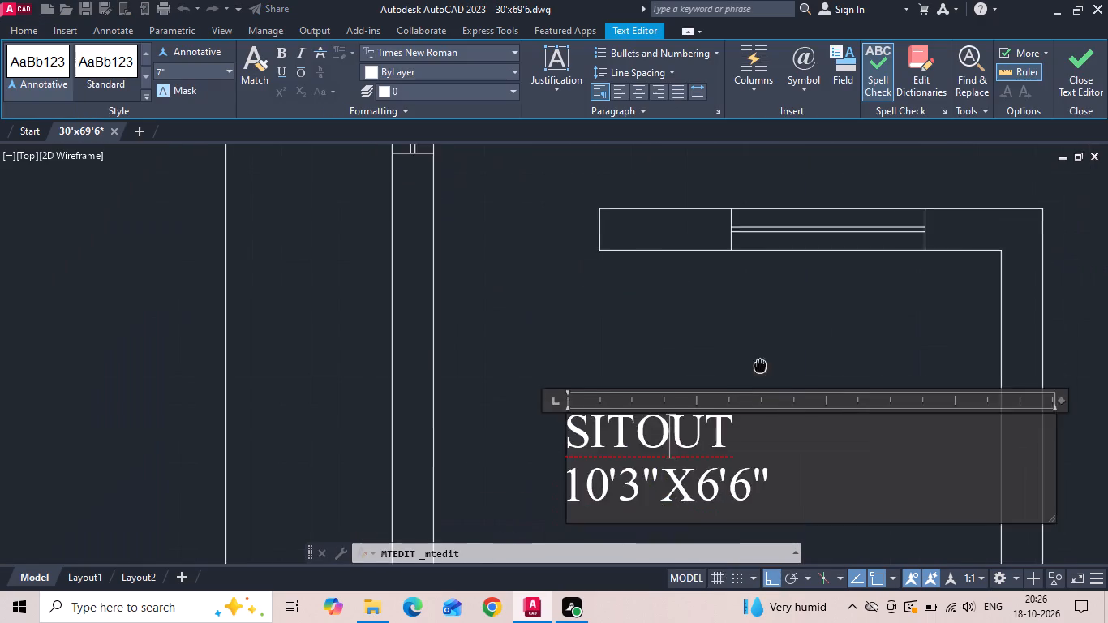
{"action": "middle_click_drag", "start_coordinate": [761, 365], "coordinate": [761, 363]}
{"action": "left_click_drag", "start_coordinate": [792, 373], "coordinate": [392, 351]}
{"action": "key", "text": "BackSpace"}
{"action": "type", "text": "BALCONY"}
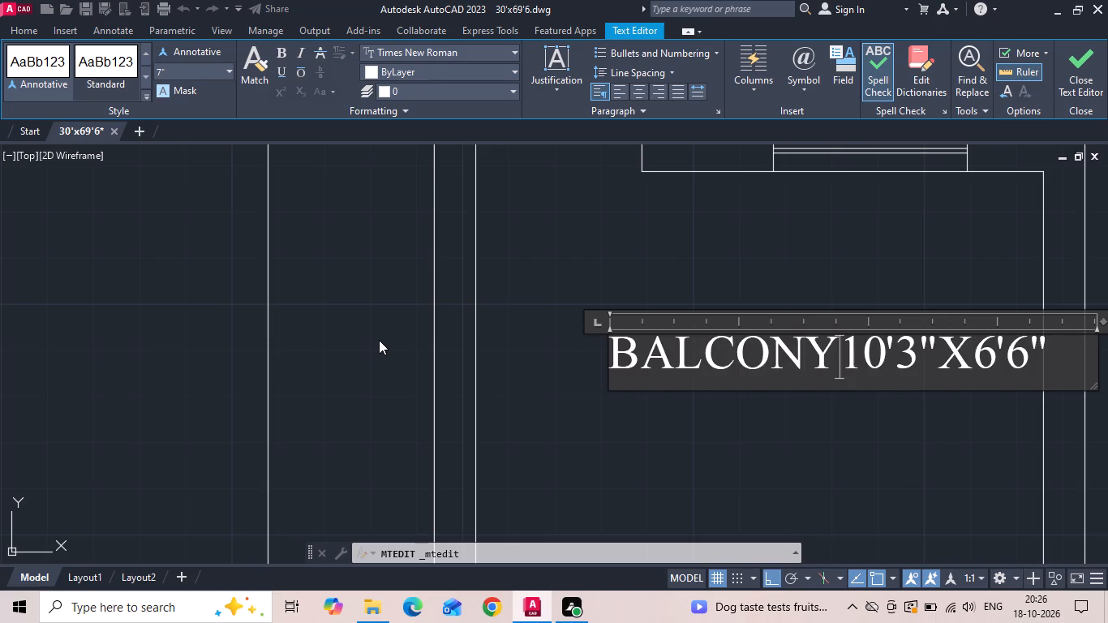
{"action": "key", "text": "Return"}
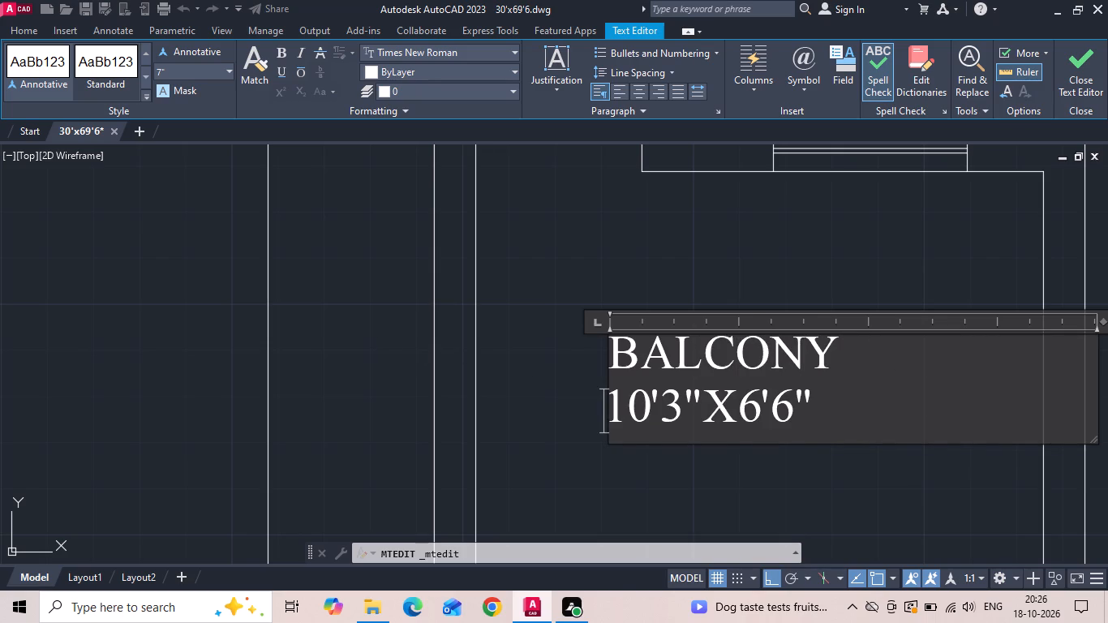
{"action": "left_click", "coordinate": [754, 419]}
{"action": "key", "text": "BackSpace"}
{"action": "type", "text": "10"}
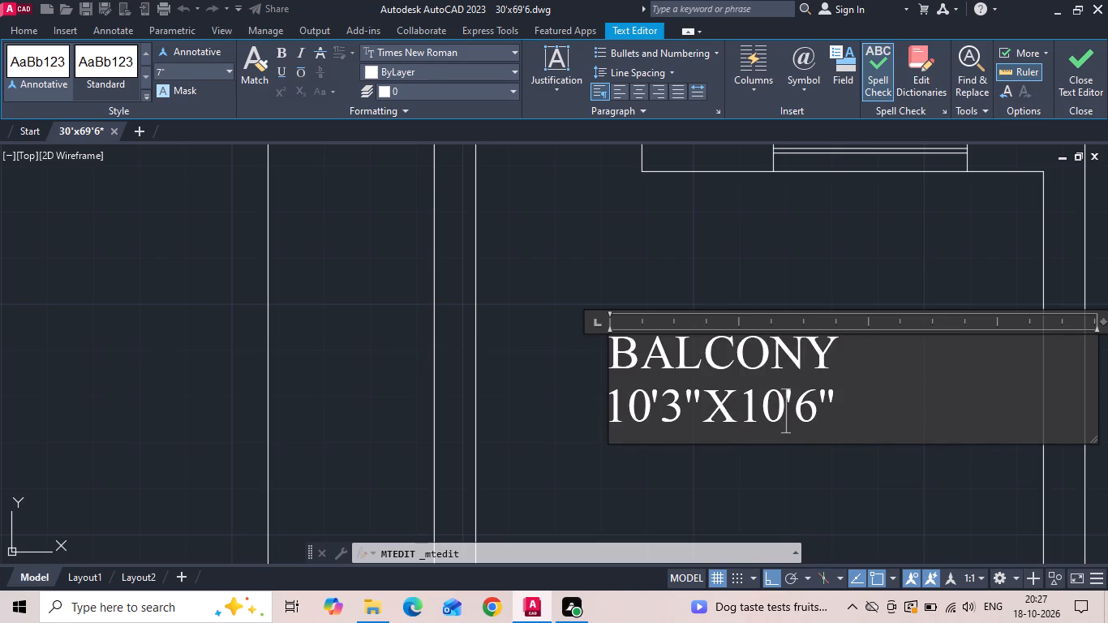
{"action": "left_click", "coordinate": [810, 415]}
{"action": "key", "text": "BackSpace"}
{"action": "key", "text": "0"}
{"action": "scroll", "coordinate": [775, 443], "scroll_direction": "down", "scroll_amount": 1}
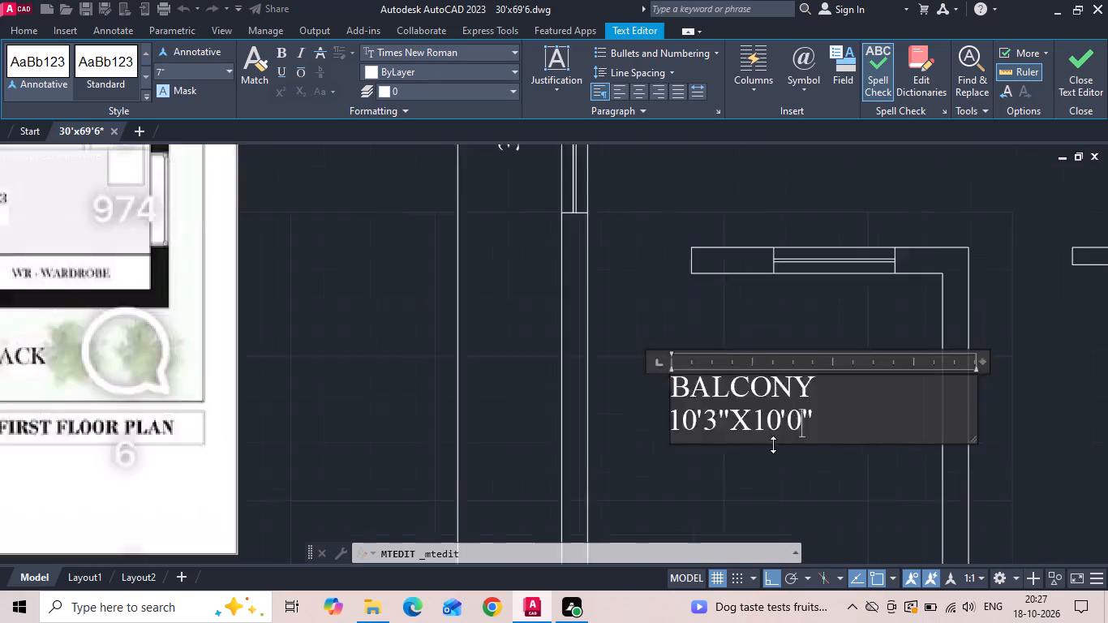
{"action": "scroll", "coordinate": [773, 445], "scroll_direction": "down", "scroll_amount": 1}
{"action": "left_click", "coordinate": [765, 355]}
{"action": "scroll", "coordinate": [689, 403], "scroll_direction": "down", "scroll_amount": 1}
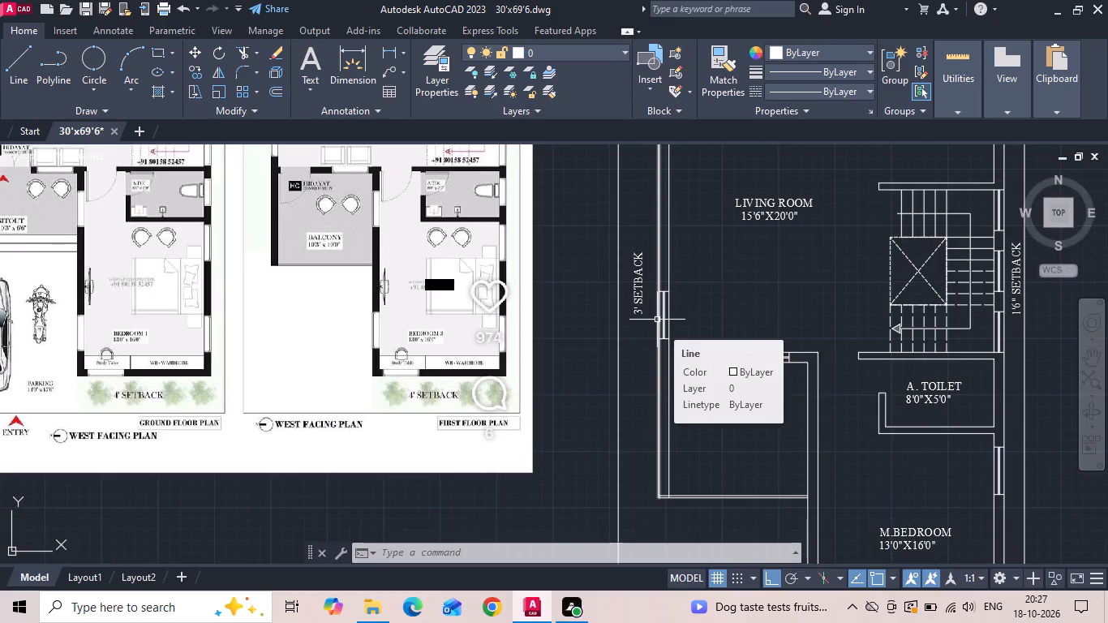
{"action": "key", "text": "Escape"}
Save the drawing.
{"action": "key", "text": "ctrl+s"}
{"action": "key", "text": "ctrl+s"}
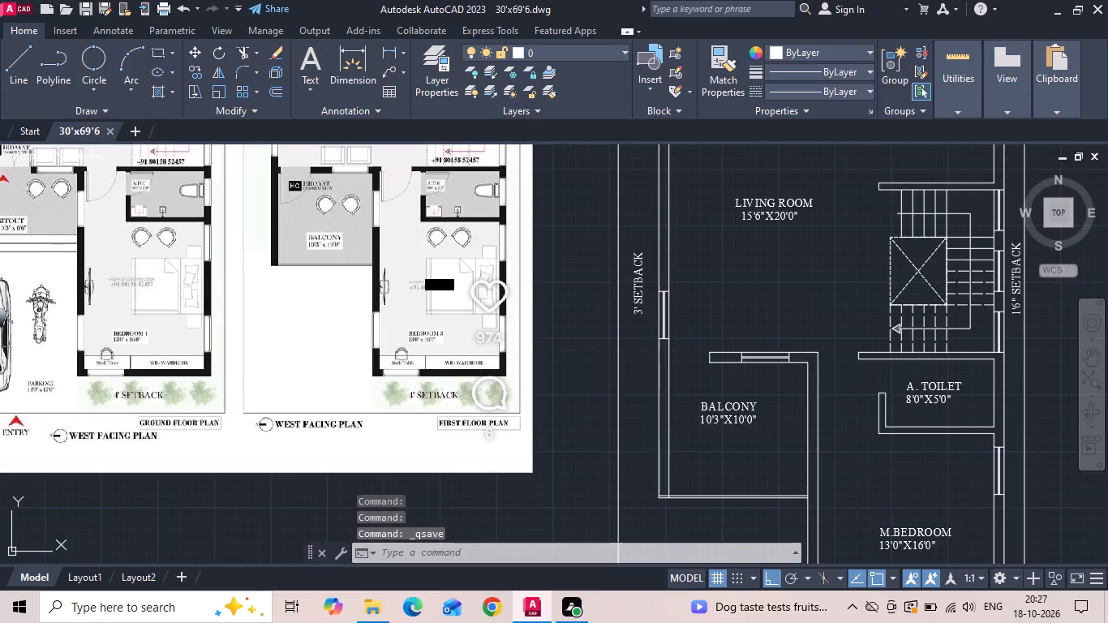
Copy the master bedroom's lower west-wall window up the same wall to the balcony's inner upper corner.
{"action": "scroll", "coordinate": [657, 320], "scroll_direction": "down", "scroll_amount": 1}
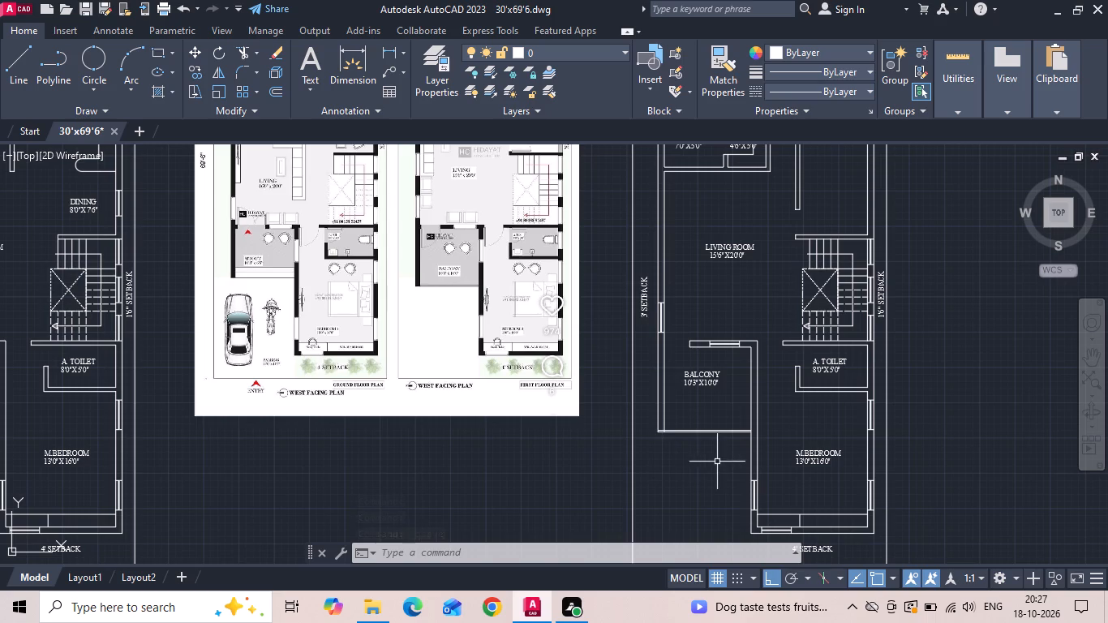
{"action": "scroll", "coordinate": [767, 511], "scroll_direction": "up", "scroll_amount": 2}
{"action": "middle_click_drag", "start_coordinate": [764, 501], "coordinate": [726, 397]}
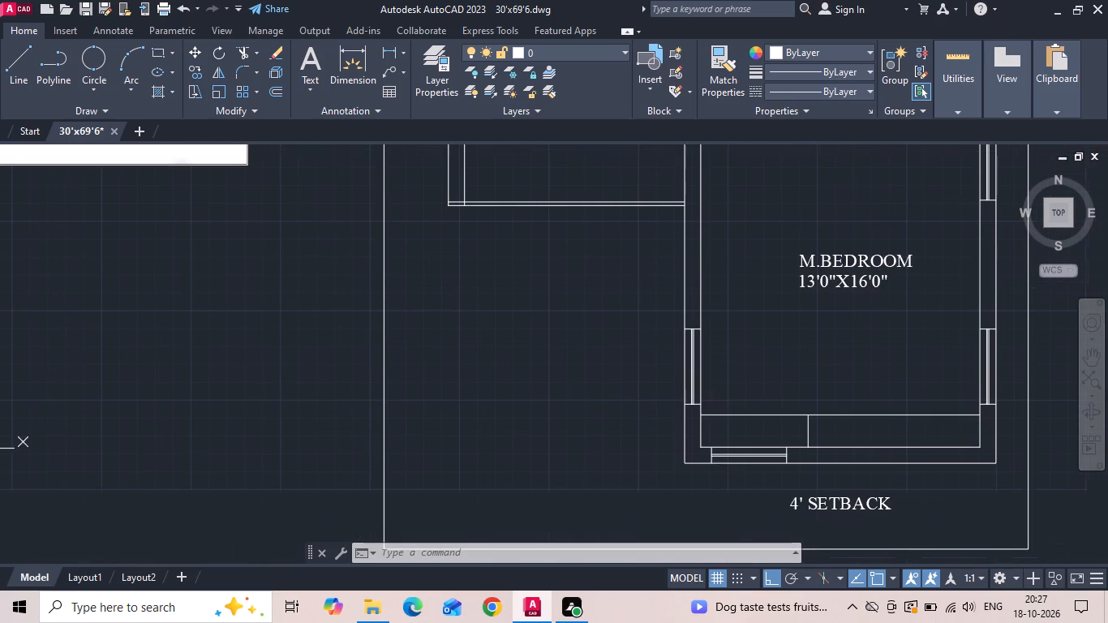
{"action": "left_click", "coordinate": [664, 413]}
{"action": "left_click", "coordinate": [729, 311]}
{"action": "right_click", "coordinate": [729, 311]}
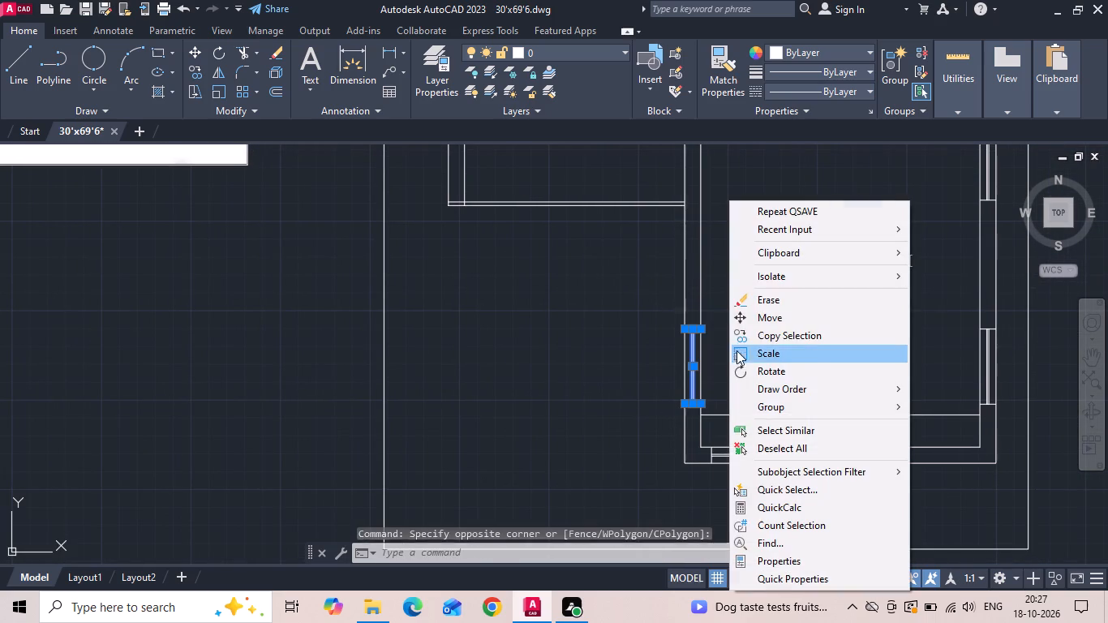
{"action": "left_click", "coordinate": [773, 337]}
{"action": "scroll", "coordinate": [673, 337], "scroll_direction": "up", "scroll_amount": 1}
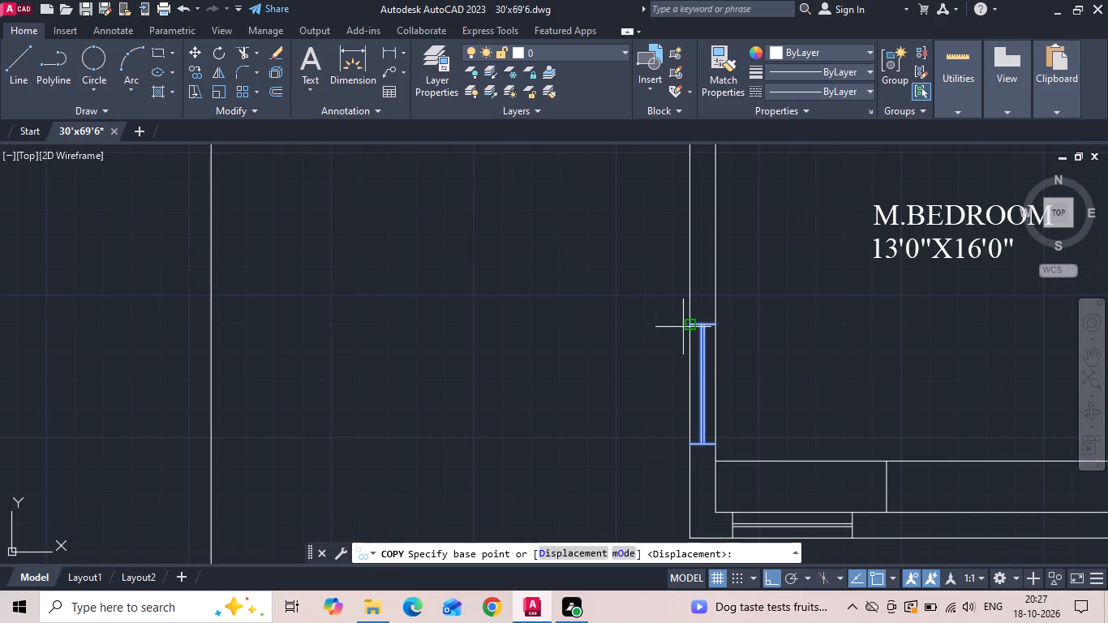
{"action": "left_click", "coordinate": [690, 322]}
{"action": "scroll", "coordinate": [679, 397], "scroll_direction": "down", "scroll_amount": 3}
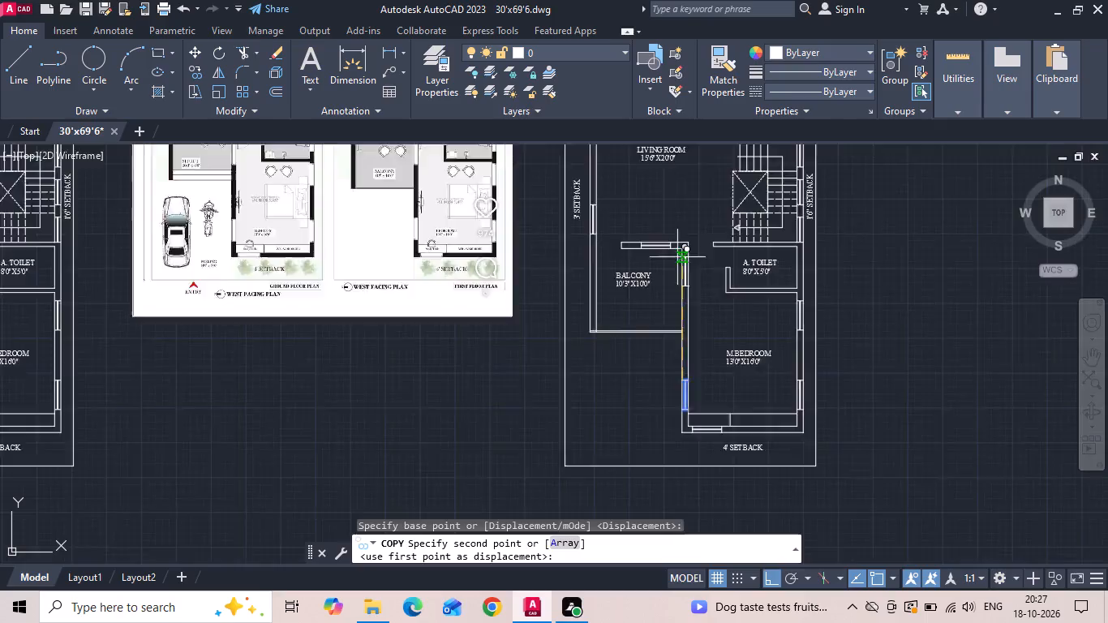
{"action": "scroll", "coordinate": [677, 256], "scroll_direction": "up", "scroll_amount": 3}
{"action": "left_click", "coordinate": [687, 225]}
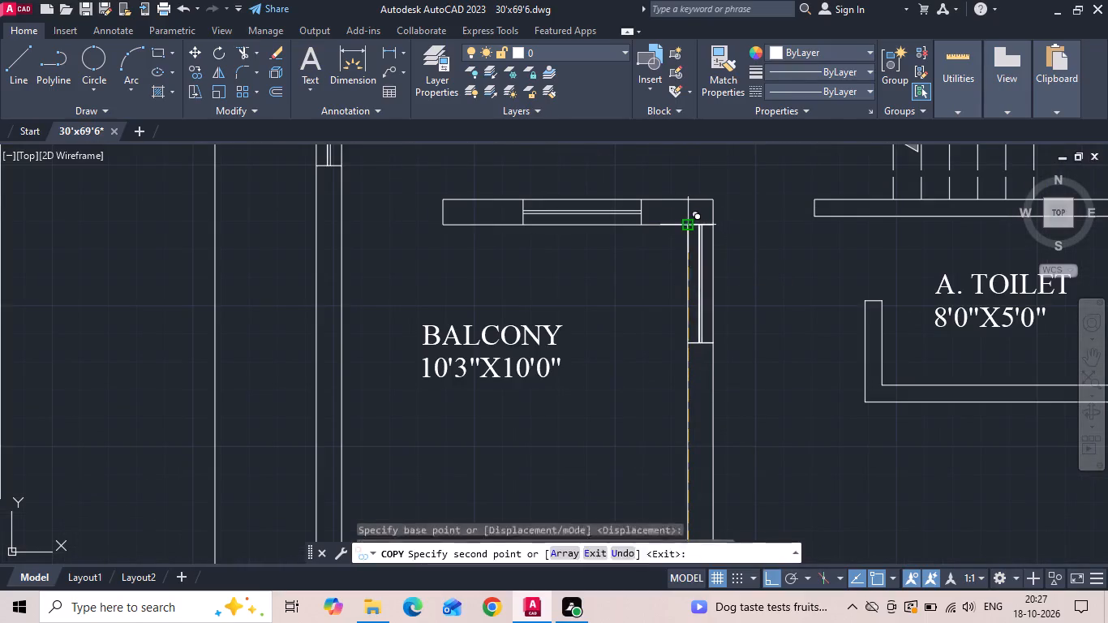
{"action": "key", "text": "Escape"}
Move the copied window 2' down the wall between the balcony and the bedroom passage.
{"action": "left_click", "coordinate": [672, 219]}
{"action": "left_click", "coordinate": [737, 371]}
{"action": "right_click", "coordinate": [737, 371]}
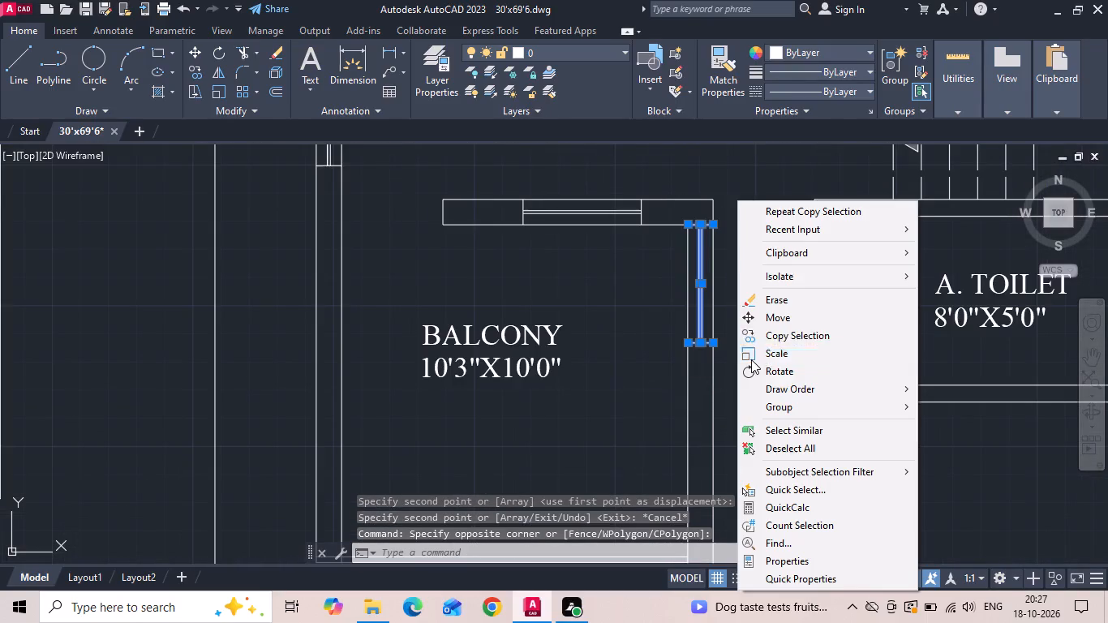
{"action": "left_click", "coordinate": [786, 322]}
{"action": "left_click_drag", "start_coordinate": [771, 385], "coordinate": [765, 434]}
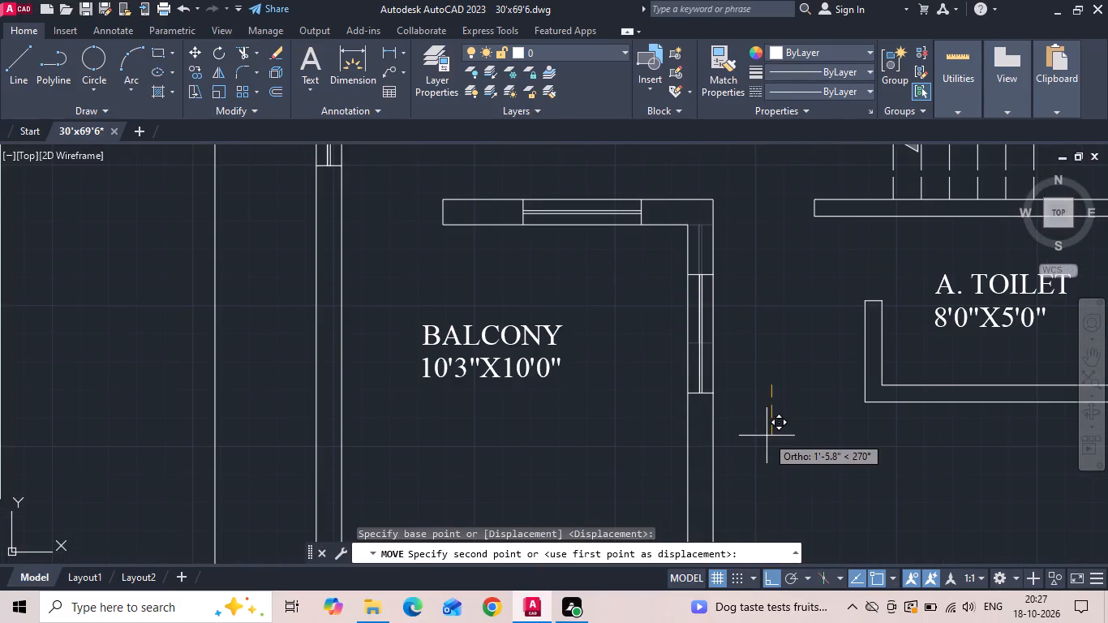
{"action": "type", "text": "2'"}
{"action": "key", "text": "Return"}
{"action": "scroll", "coordinate": [767, 436], "scroll_direction": "down", "scroll_amount": 3}
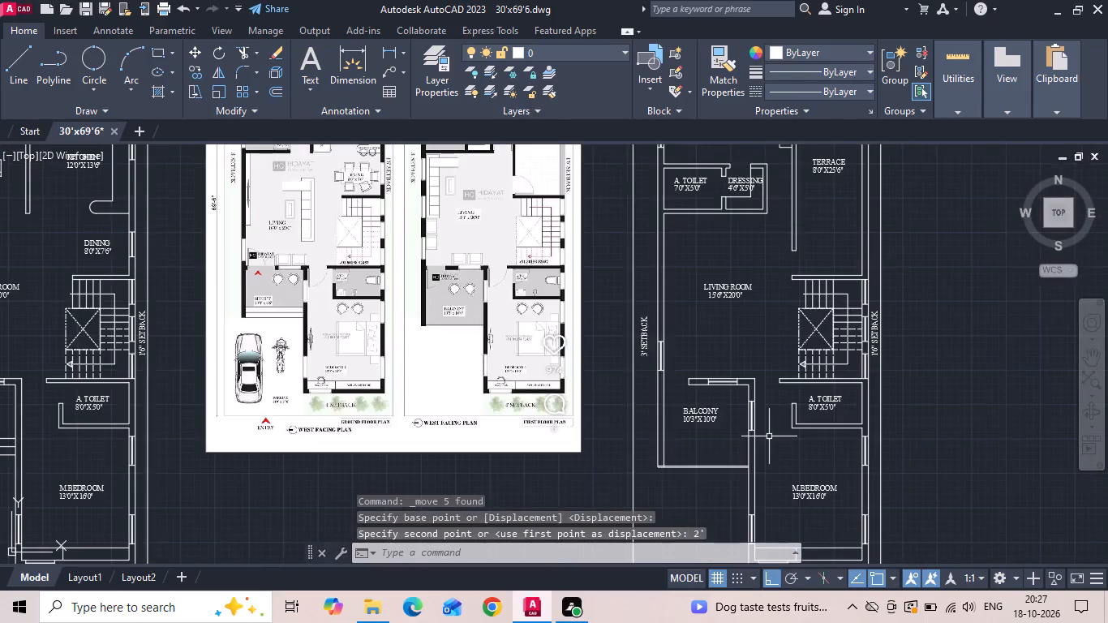
{"action": "scroll", "coordinate": [766, 434], "scroll_direction": "up", "scroll_amount": 1}
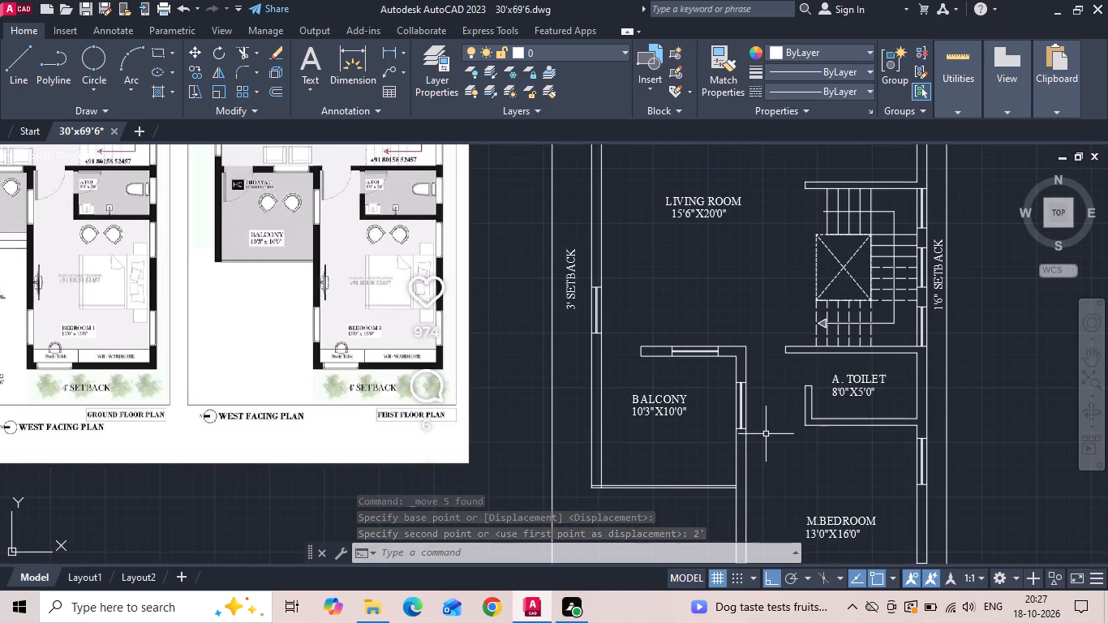
Save the drawing.
{"action": "key", "text": "ctrl+s"}
{"action": "key", "text": "ctrl+s"}
{"action": "key", "text": "ctrl+s"}
{"action": "key", "text": "ctrl+s"}
{"action": "key", "text": "ctrl+s"}
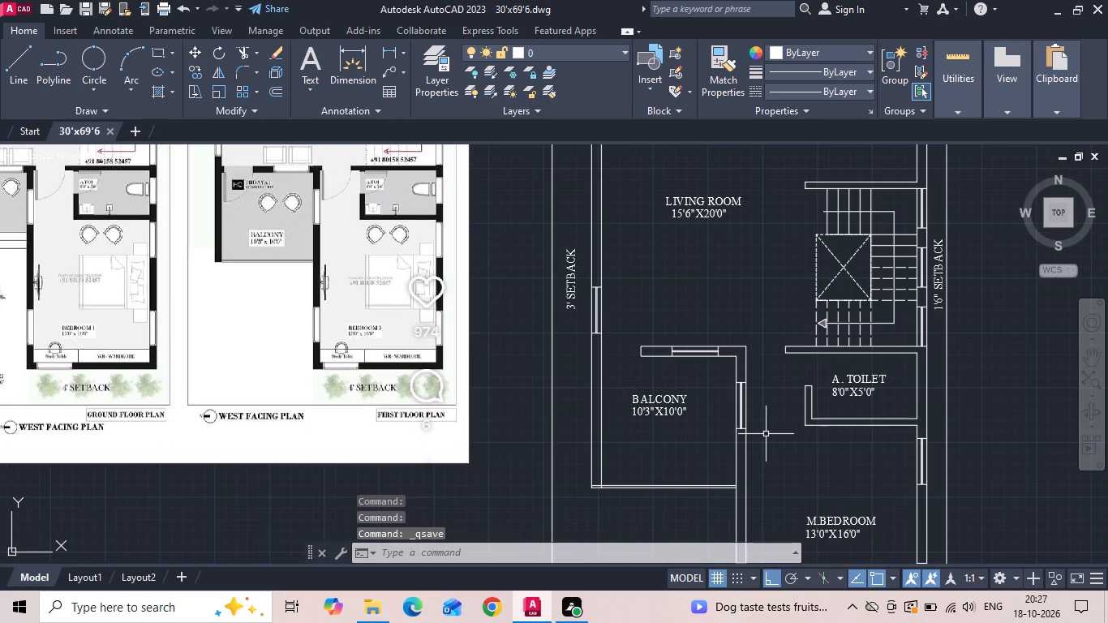
Trim the balcony railing's inner line where it crosses the outer wall's thickness, and save the drawing.
{"action": "type", "text": "TR"}
{"action": "key", "text": "space"}
{"action": "key", "text": "space"}
{"action": "scroll", "coordinate": [618, 476], "scroll_direction": "up", "scroll_amount": 2}
{"action": "middle_click_drag", "start_coordinate": [584, 464], "coordinate": [596, 382]}
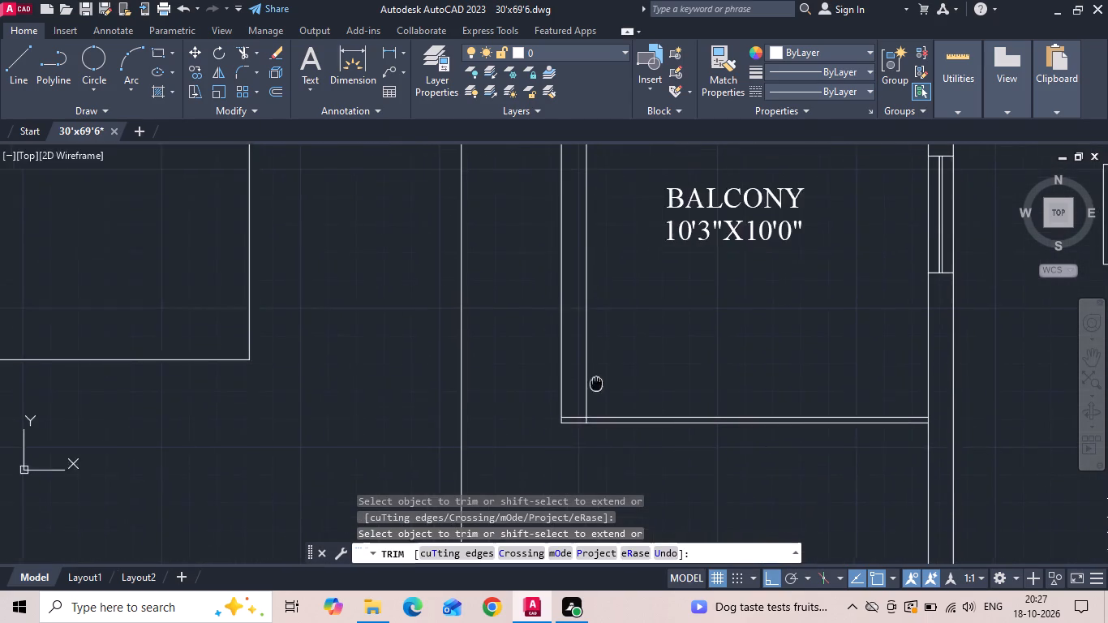
{"action": "left_click", "coordinate": [579, 416]}
{"action": "key", "text": "Escape"}
{"action": "key", "text": "ctrl+s"}
Copy the living room's window on the 3' setback wall up to the corner below the attached toilet.
{"action": "scroll", "coordinate": [630, 467], "scroll_direction": "down", "scroll_amount": 3}
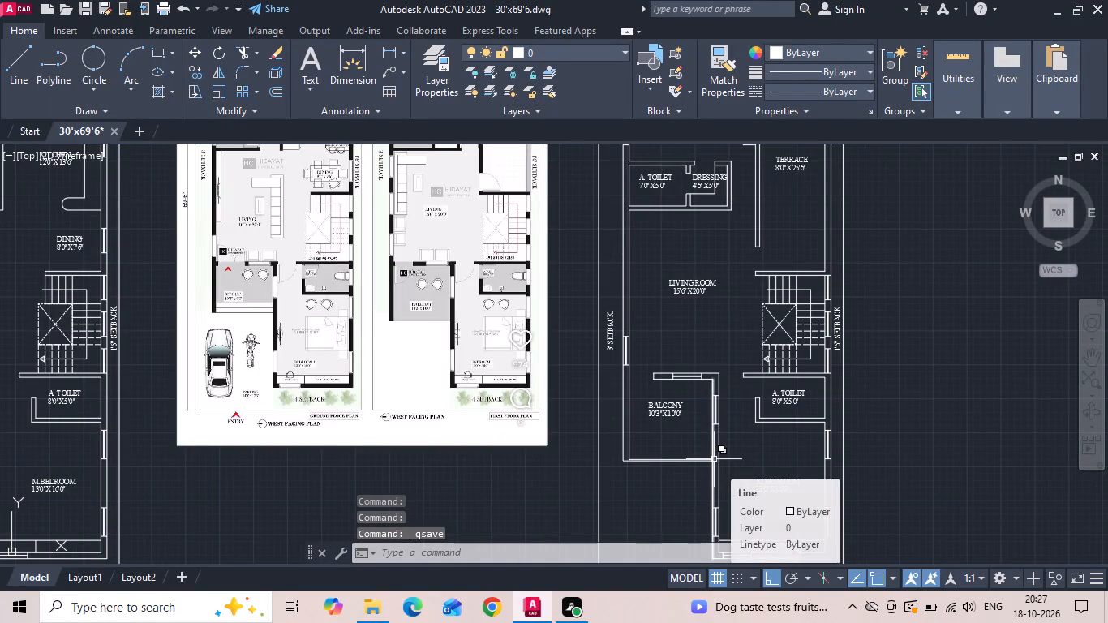
{"action": "scroll", "coordinate": [698, 280], "scroll_direction": "down", "scroll_amount": 1}
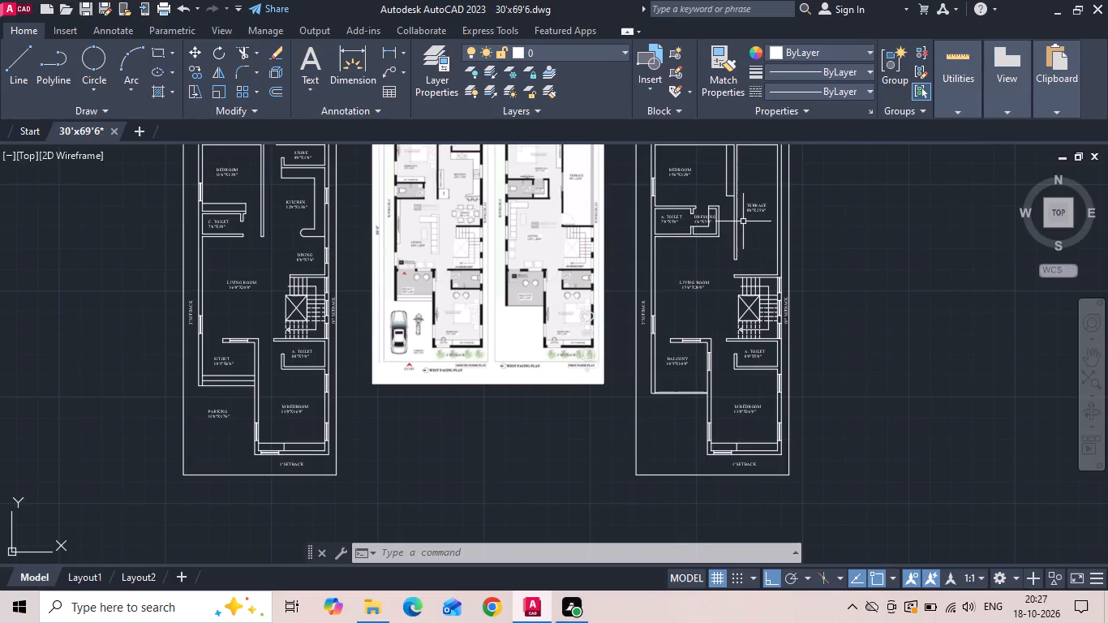
{"action": "scroll", "coordinate": [514, 209], "scroll_direction": "up", "scroll_amount": 2}
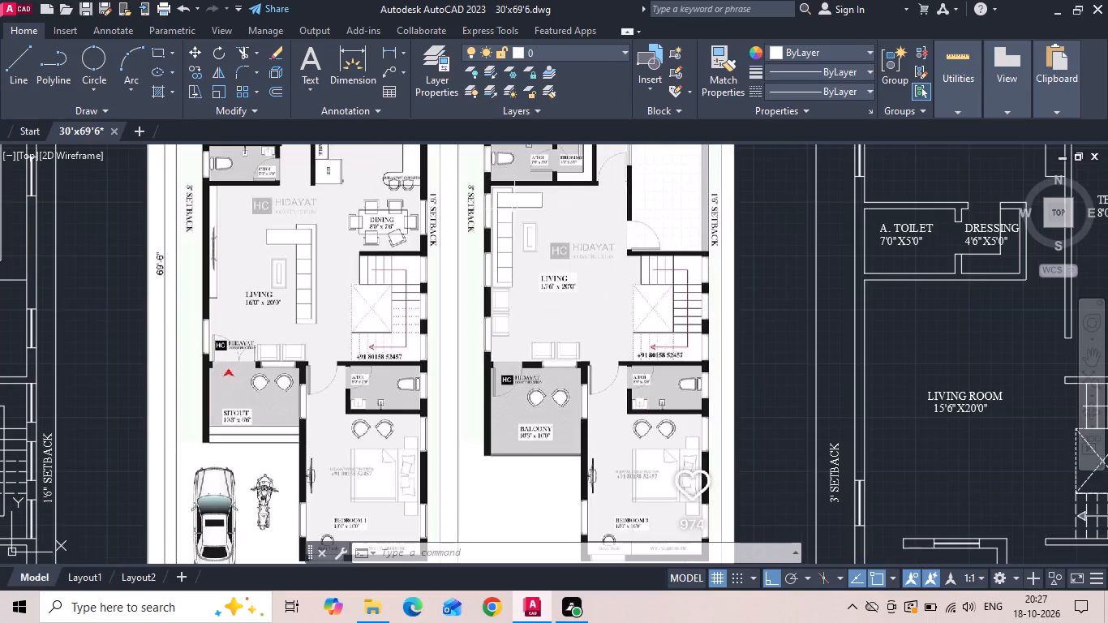
{"action": "scroll", "coordinate": [450, 208], "scroll_direction": "down", "scroll_amount": 1}
{"action": "scroll", "coordinate": [715, 403], "scroll_direction": "up", "scroll_amount": 1}
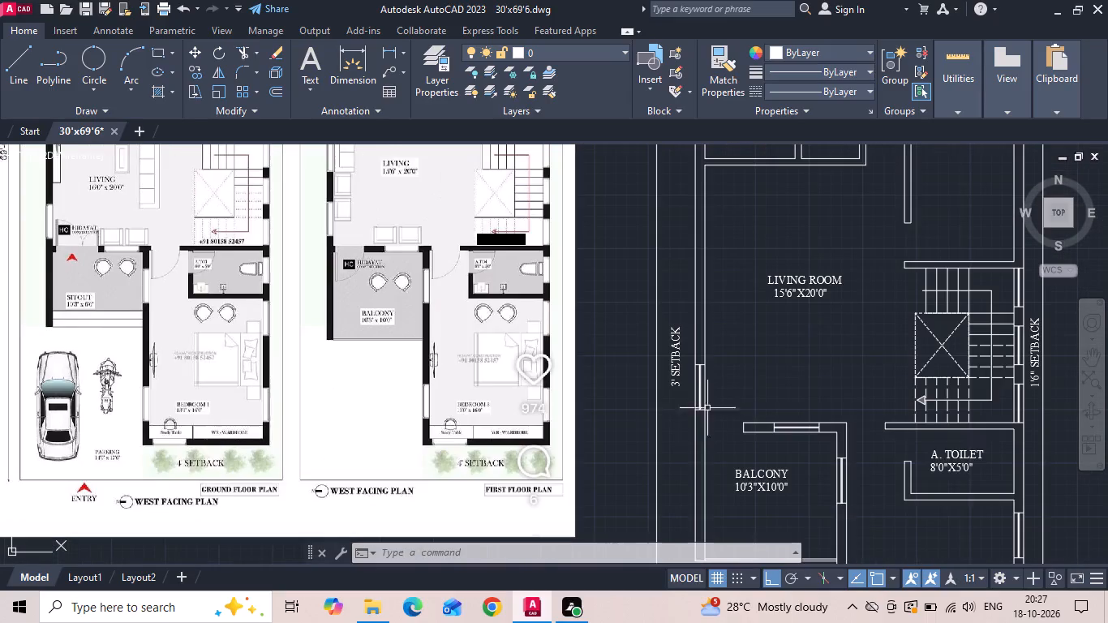
{"action": "left_click", "coordinate": [678, 416]}
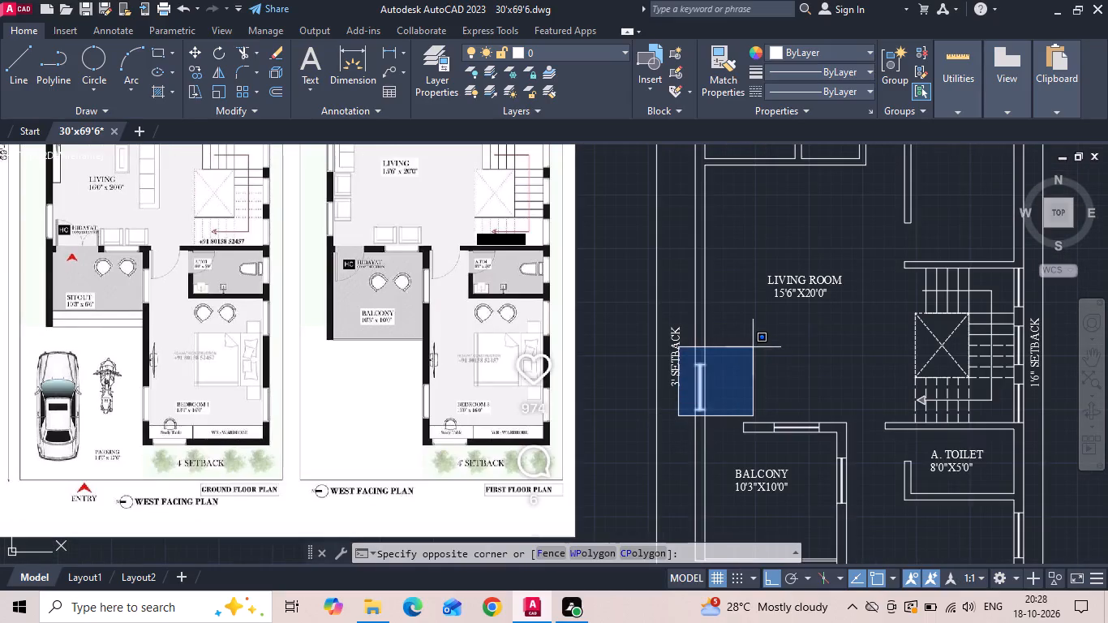
{"action": "left_click", "coordinate": [753, 347]}
{"action": "right_click", "coordinate": [706, 313]}
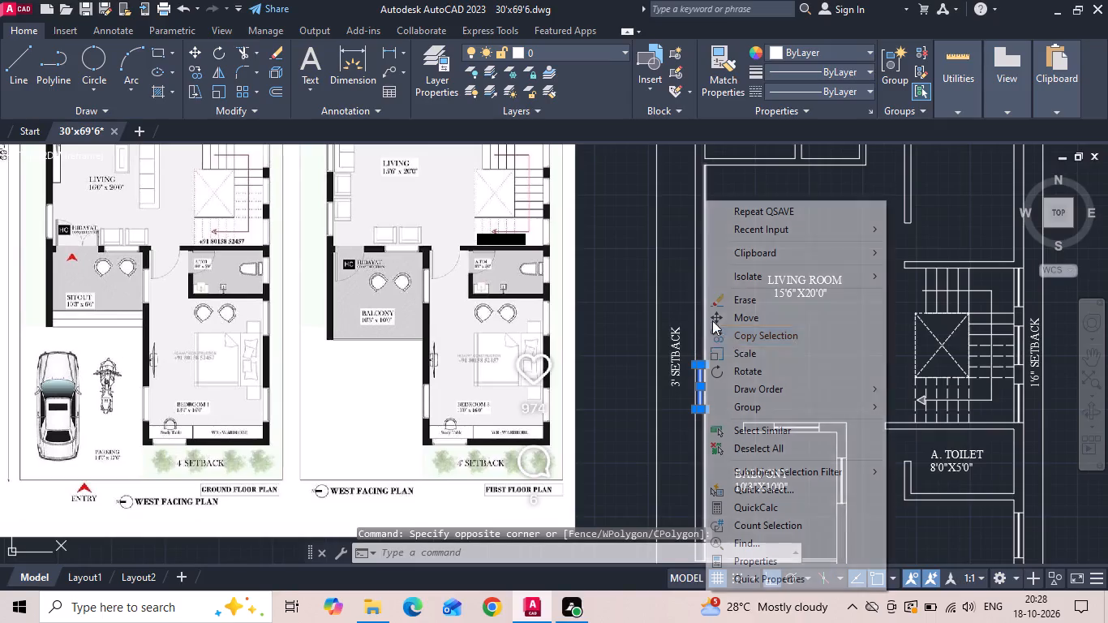
{"action": "left_click", "coordinate": [791, 343]}
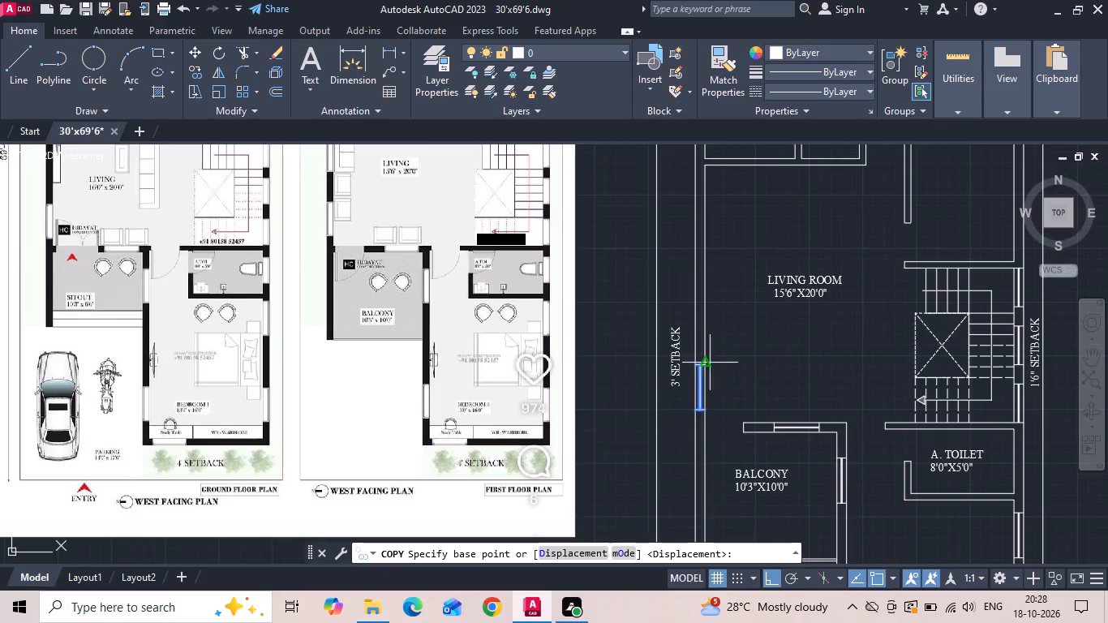
{"action": "left_click", "coordinate": [710, 363]}
{"action": "middle_click_drag", "start_coordinate": [711, 262], "coordinate": [660, 365]}
{"action": "scroll", "coordinate": [655, 314], "scroll_direction": "up", "scroll_amount": 2}
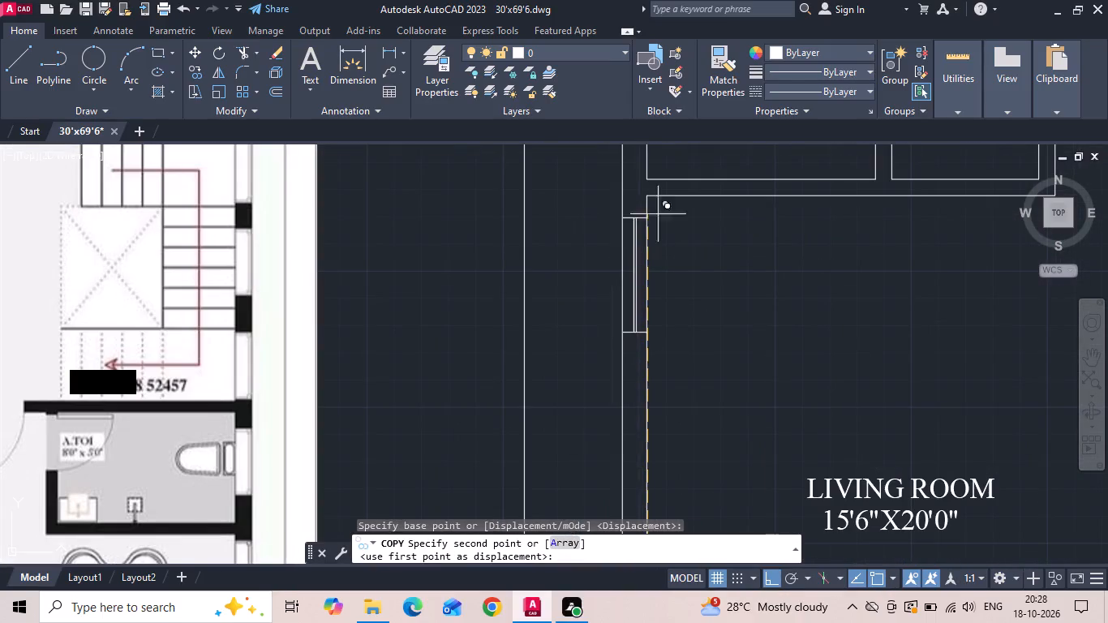
{"action": "left_click", "coordinate": [650, 196]}
{"action": "key", "text": "Escape"}
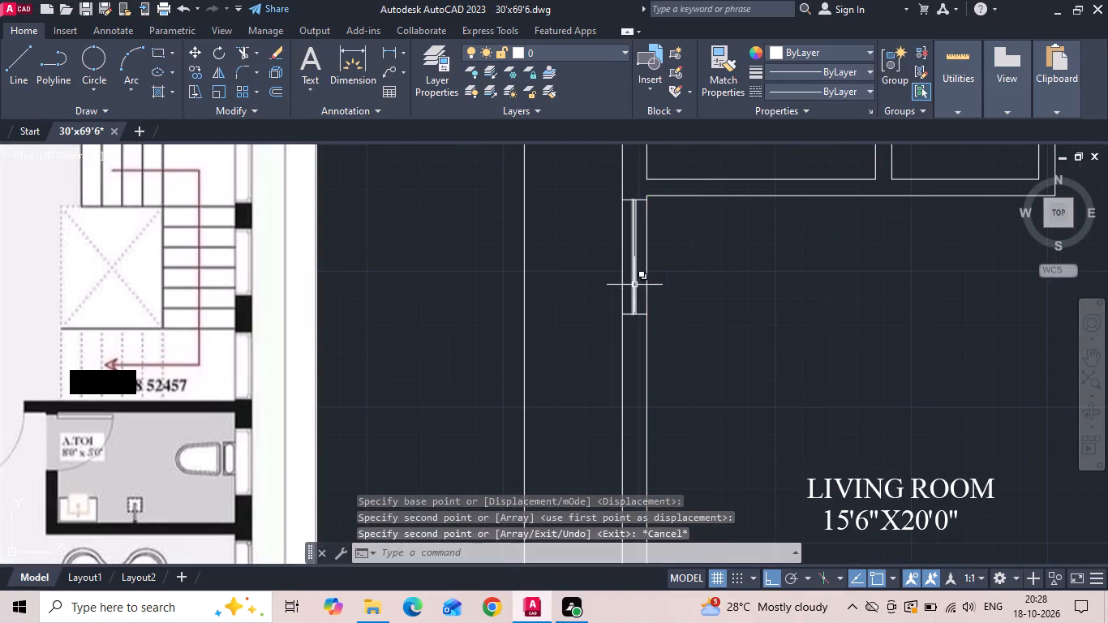
Check the distance between the balcony wall's upper end corner and the living room window's lower corner with a linear dimension.
{"action": "scroll", "coordinate": [633, 257], "scroll_direction": "down", "scroll_amount": 3}
{"action": "scroll", "coordinate": [638, 419], "scroll_direction": "up", "scroll_amount": 3}
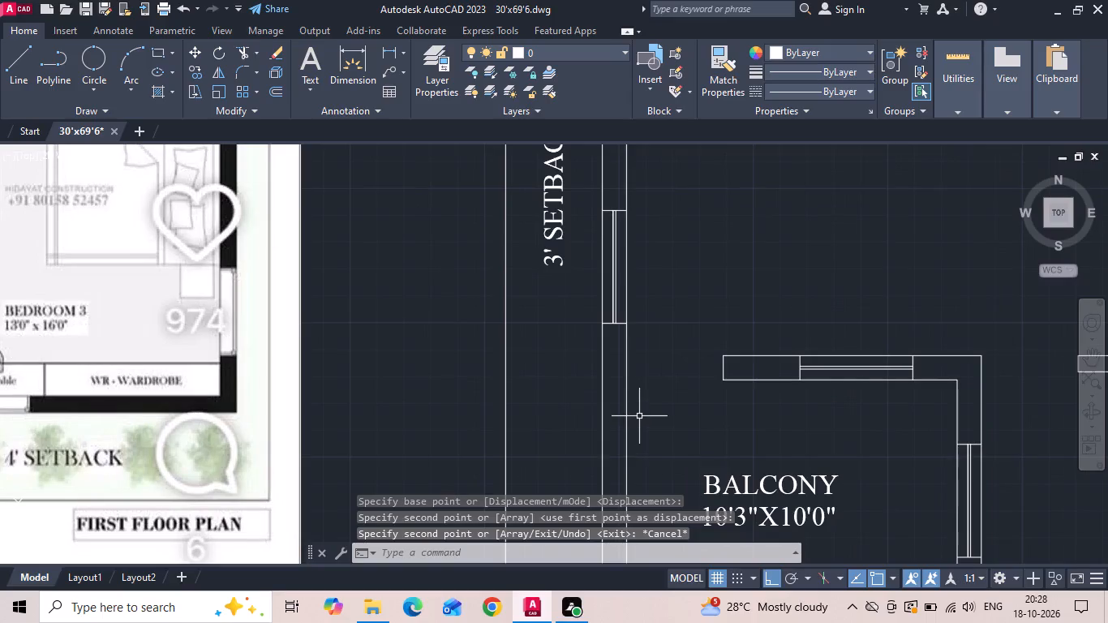
{"action": "type", "text": "DLI"}
{"action": "key", "text": "space"}
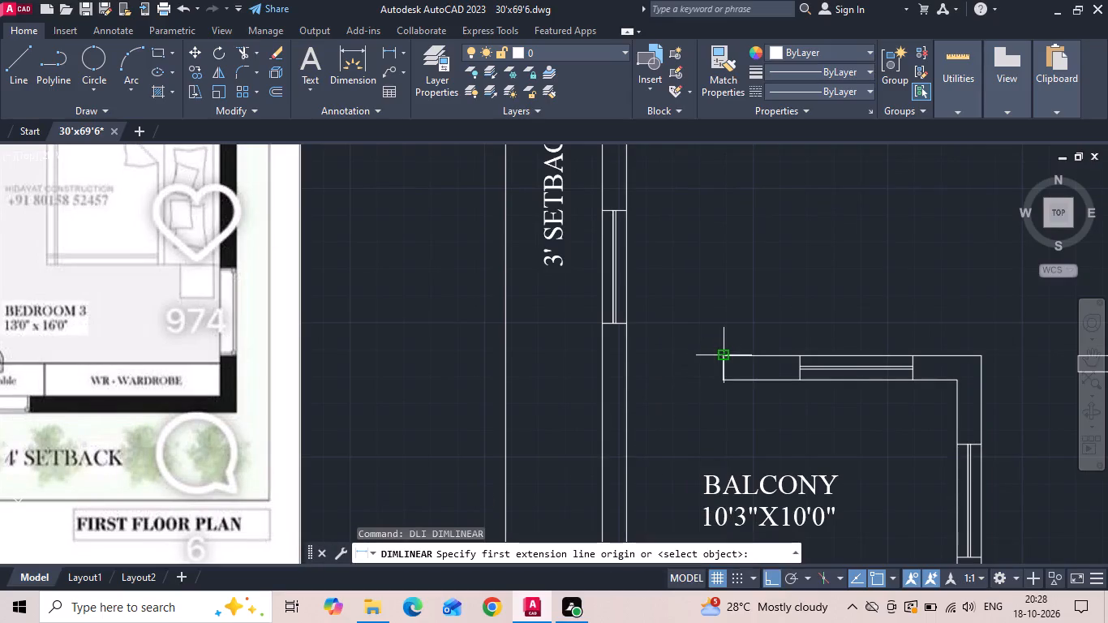
{"action": "left_click", "coordinate": [724, 354]}
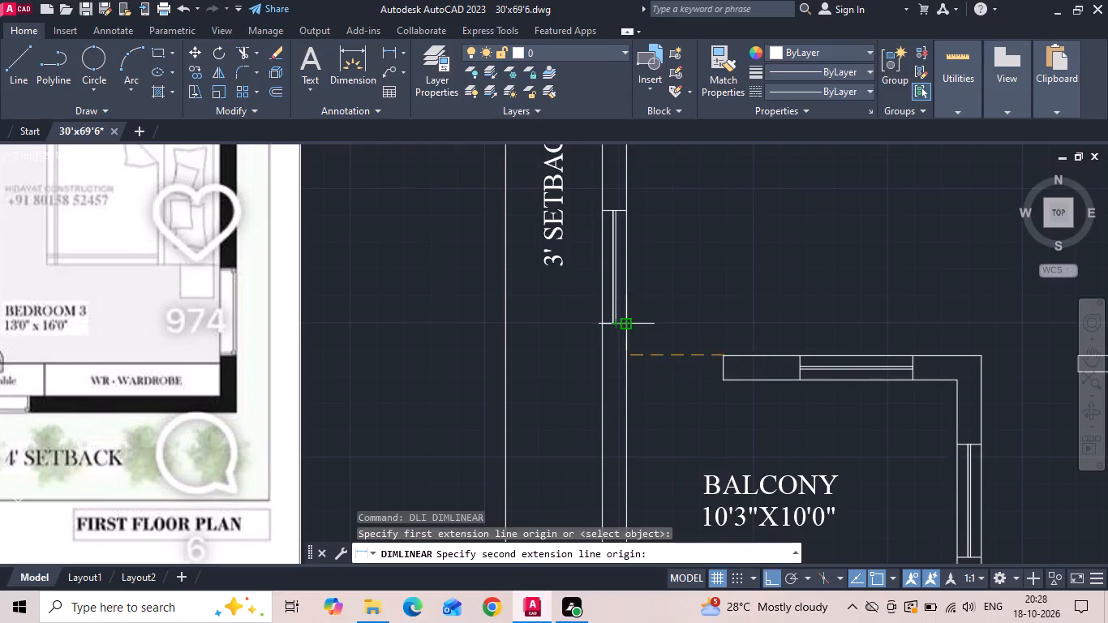
{"action": "left_click", "coordinate": [629, 320]}
{"action": "key", "text": "Escape"}
Move the copied living room window up so its top end meets the corner of the toilet's lower wall.
{"action": "scroll", "coordinate": [586, 344], "scroll_direction": "down", "scroll_amount": 3}
{"action": "scroll", "coordinate": [599, 208], "scroll_direction": "up", "scroll_amount": 4}
{"action": "left_click", "coordinate": [554, 247]}
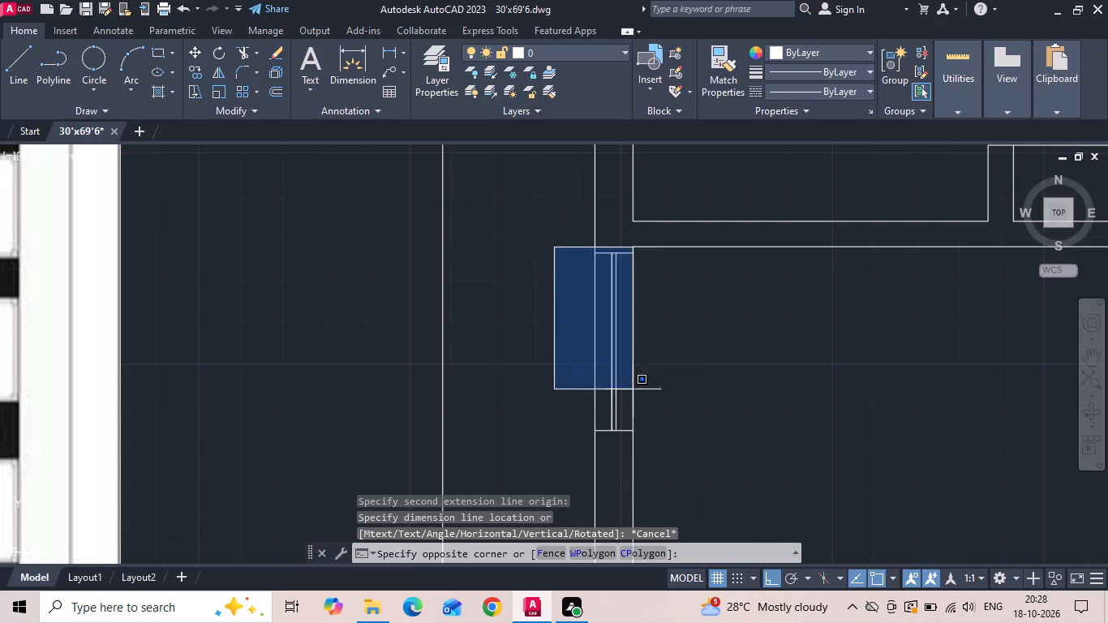
{"action": "left_click", "coordinate": [665, 457]}
{"action": "right_click", "coordinate": [671, 457]}
{"action": "left_click", "coordinate": [707, 191]}
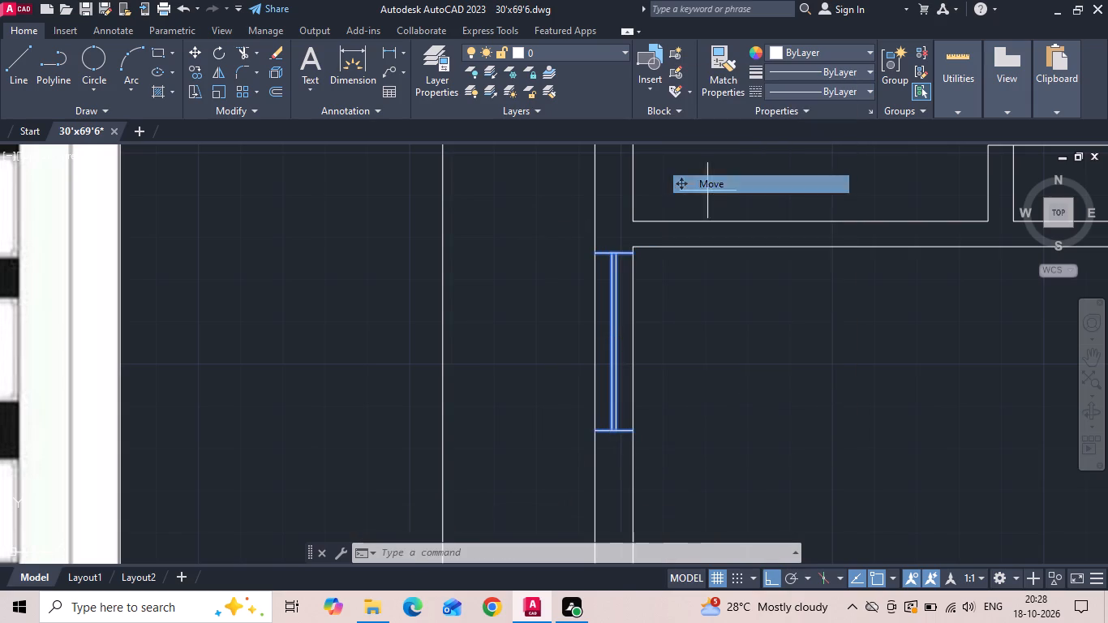
{"action": "scroll", "coordinate": [655, 213], "scroll_direction": "up", "scroll_amount": 2}
{"action": "left_click", "coordinate": [596, 312]}
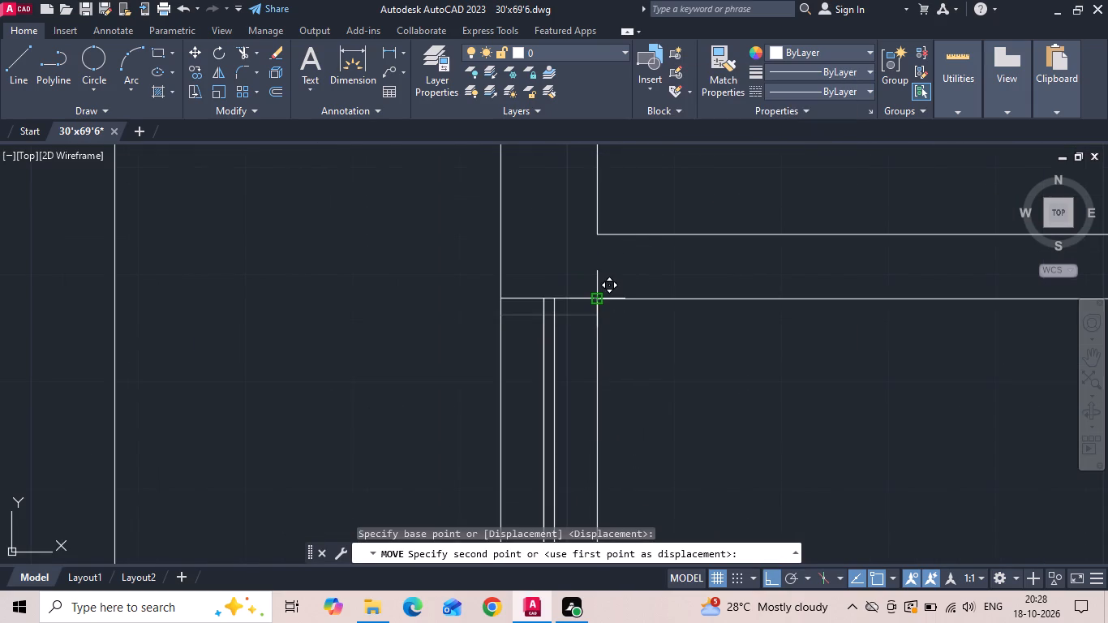
{"action": "left_click", "coordinate": [593, 295]}
{"action": "scroll", "coordinate": [710, 309], "scroll_direction": "down", "scroll_amount": 4}
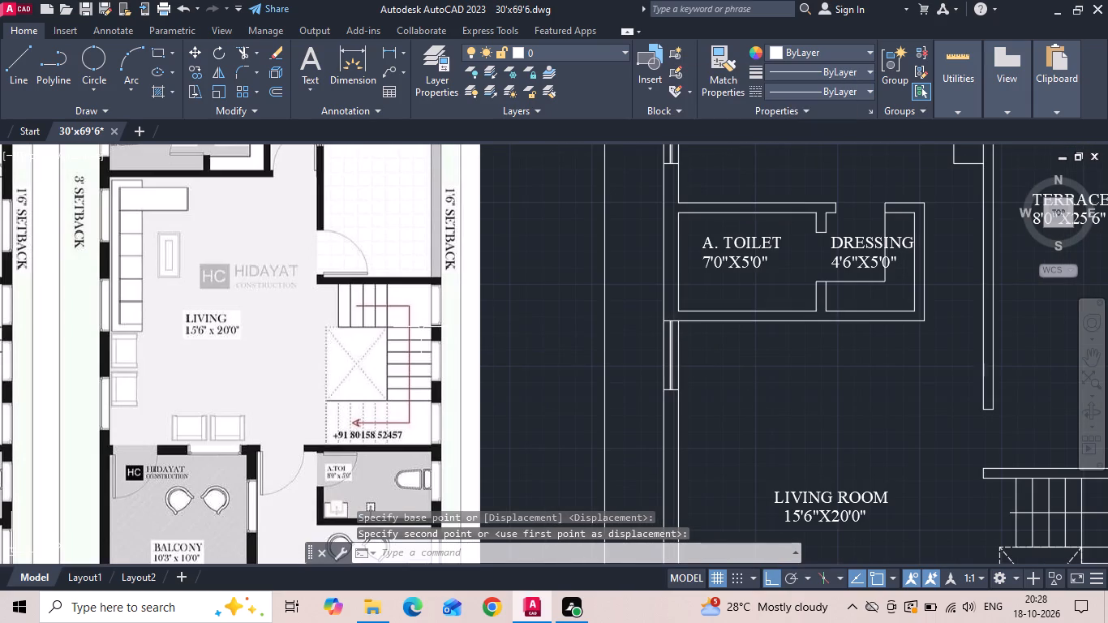
Move the living room window below the attached toilet down 12" along the 3' setback wall.
{"action": "left_click_drag", "start_coordinate": [646, 314], "coordinate": [652, 338]}
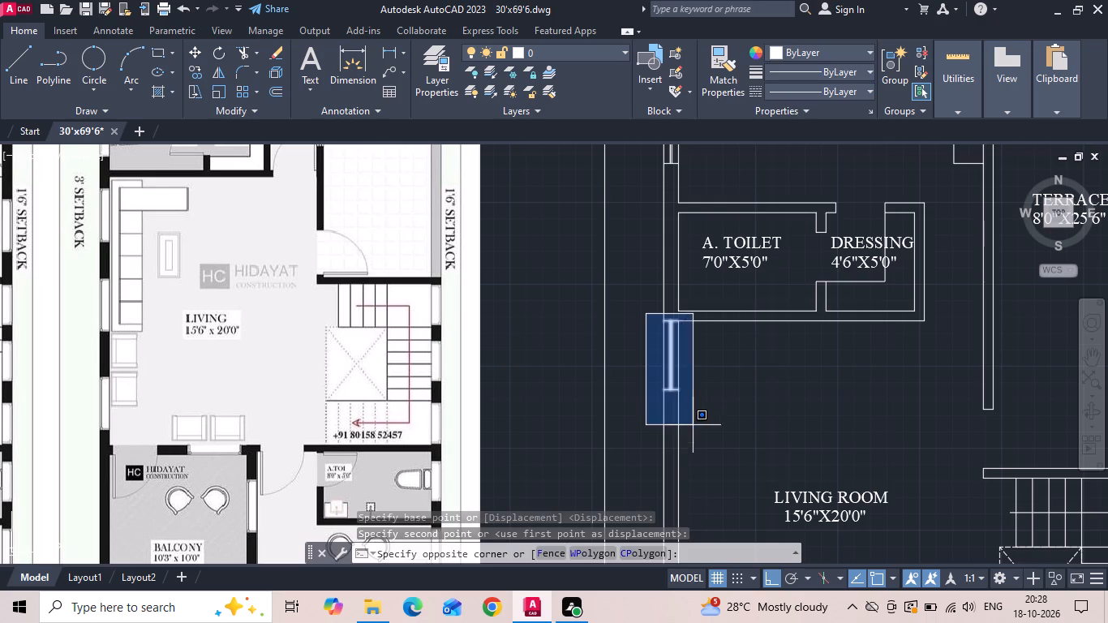
{"action": "left_click", "coordinate": [699, 432]}
{"action": "right_click", "coordinate": [699, 432]}
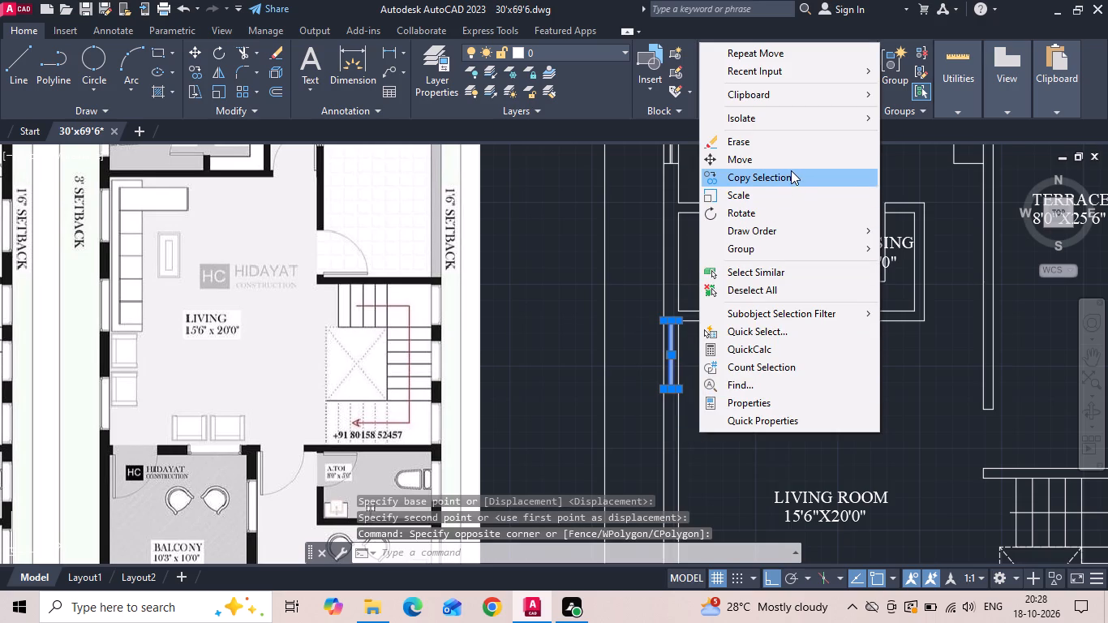
{"action": "left_click", "coordinate": [791, 165]}
{"action": "left_click_drag", "start_coordinate": [749, 366], "coordinate": [736, 391]}
{"action": "type", "text": "12"}
{"action": "key", "text": "space"}
{"action": "scroll", "coordinate": [673, 312], "scroll_direction": "down", "scroll_amount": 2}
{"action": "scroll", "coordinate": [654, 385], "scroll_direction": "up", "scroll_amount": 1}
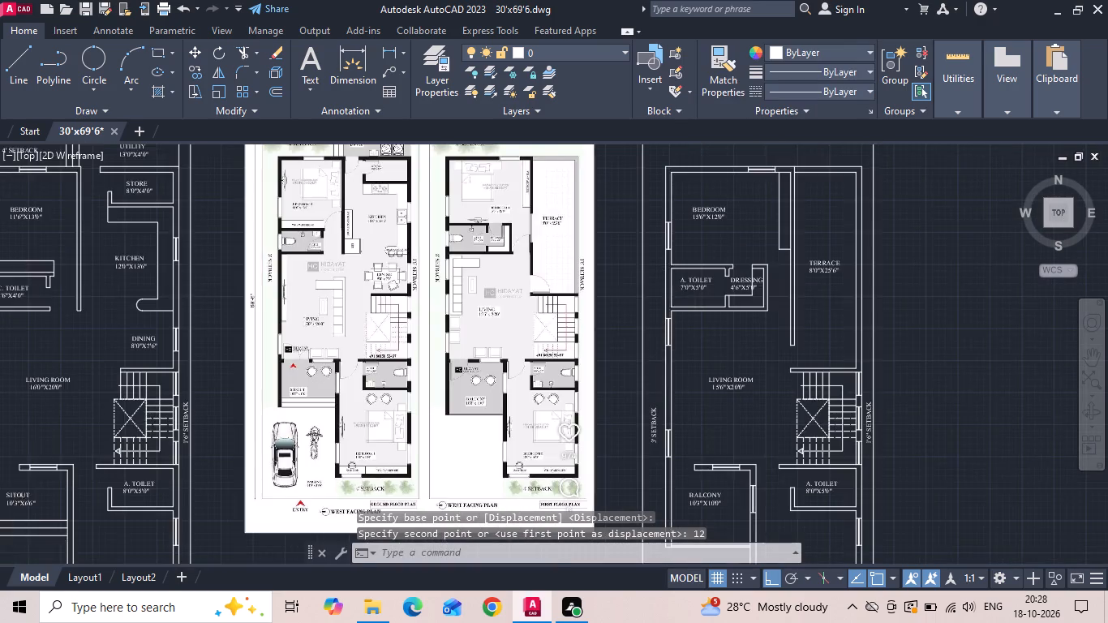
Copy that living room window down the same wall, placing the copy between the upper and lower windows.
{"action": "left_click_drag", "start_coordinate": [663, 273], "coordinate": [664, 292]}
{"action": "left_click", "coordinate": [700, 354]}
{"action": "right_click", "coordinate": [700, 354]}
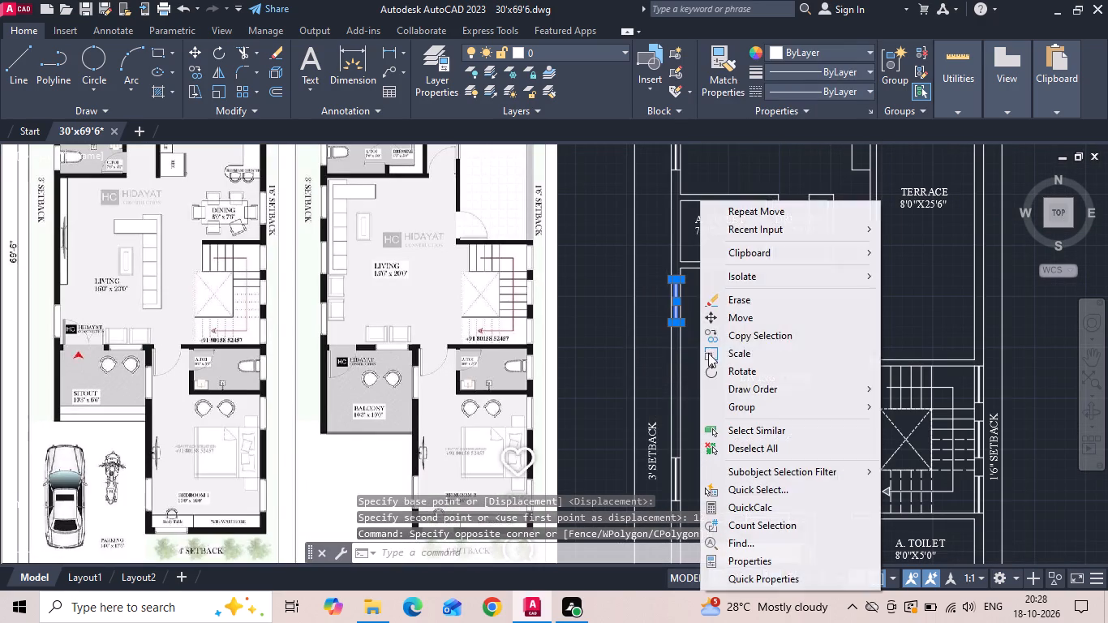
{"action": "left_click", "coordinate": [773, 342]}
{"action": "left_click_drag", "start_coordinate": [740, 324], "coordinate": [727, 350]}
{"action": "left_click", "coordinate": [724, 410]}
{"action": "key", "text": "Escape"}
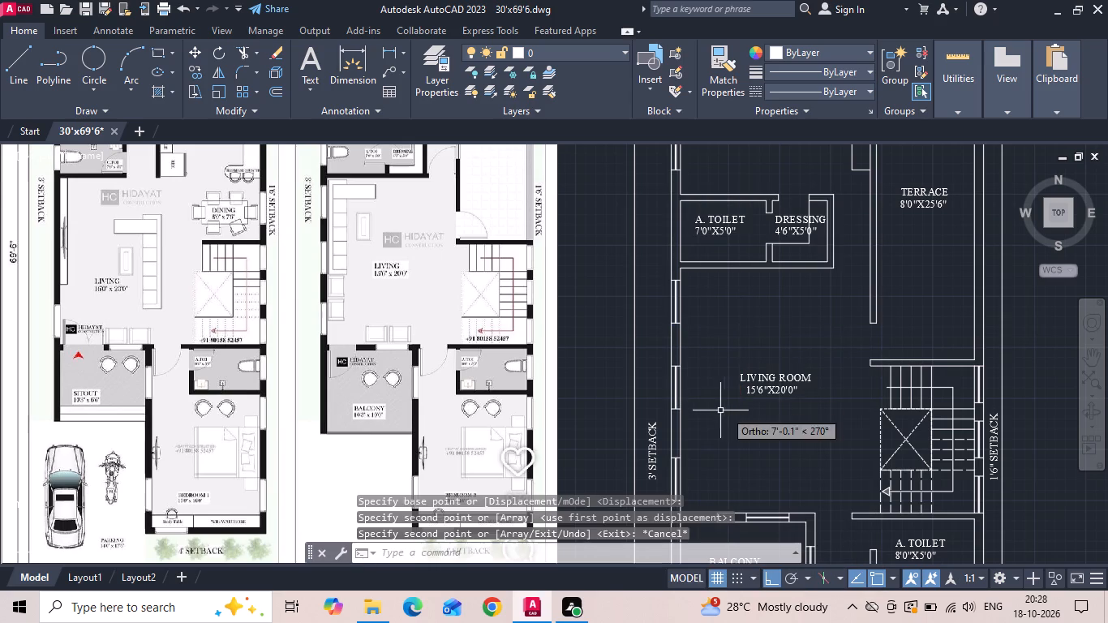
Dimension the wall gap between the upper and middle living room windows with a linear dimension.
{"action": "left_click", "coordinate": [388, 48]}
{"action": "scroll", "coordinate": [672, 332], "scroll_direction": "up", "scroll_amount": 1}
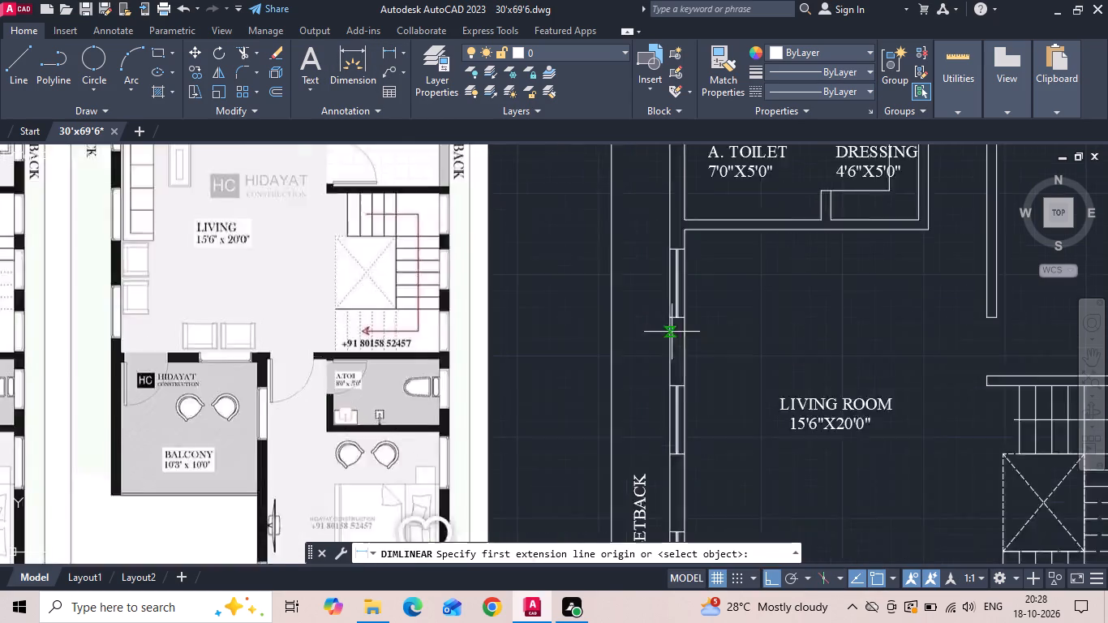
{"action": "scroll", "coordinate": [672, 332], "scroll_direction": "up", "scroll_amount": 3}
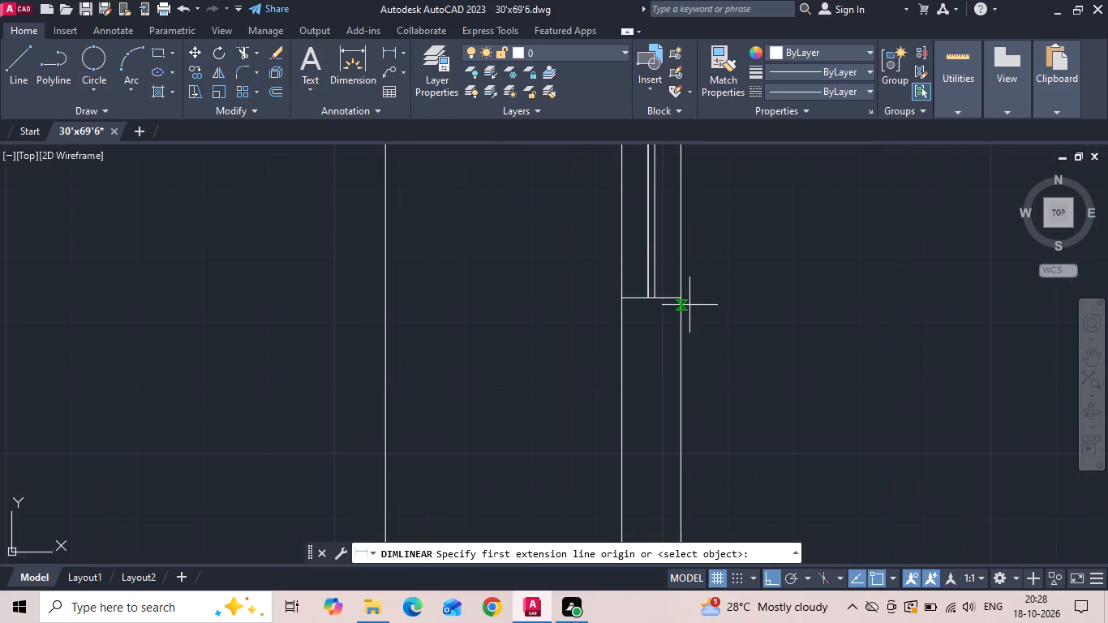
{"action": "left_click", "coordinate": [681, 296]}
{"action": "scroll", "coordinate": [680, 293], "scroll_direction": "down", "scroll_amount": 2}
{"action": "left_click", "coordinate": [677, 408]}
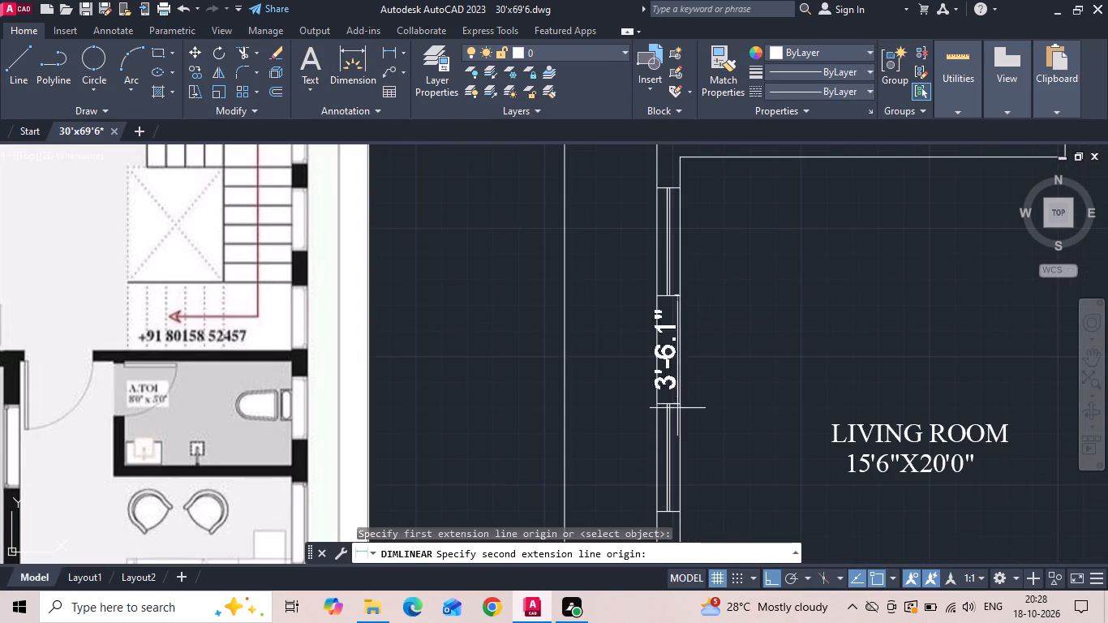
{"action": "left_click", "coordinate": [753, 359]}
Dimension the wall gap between the middle and lower living room windows with a linear dimension.
{"action": "scroll", "coordinate": [693, 286], "scroll_direction": "down", "scroll_amount": 1}
{"action": "scroll", "coordinate": [702, 412], "scroll_direction": "up", "scroll_amount": 1}
{"action": "middle_click_drag", "start_coordinate": [693, 380], "coordinate": [687, 328]}
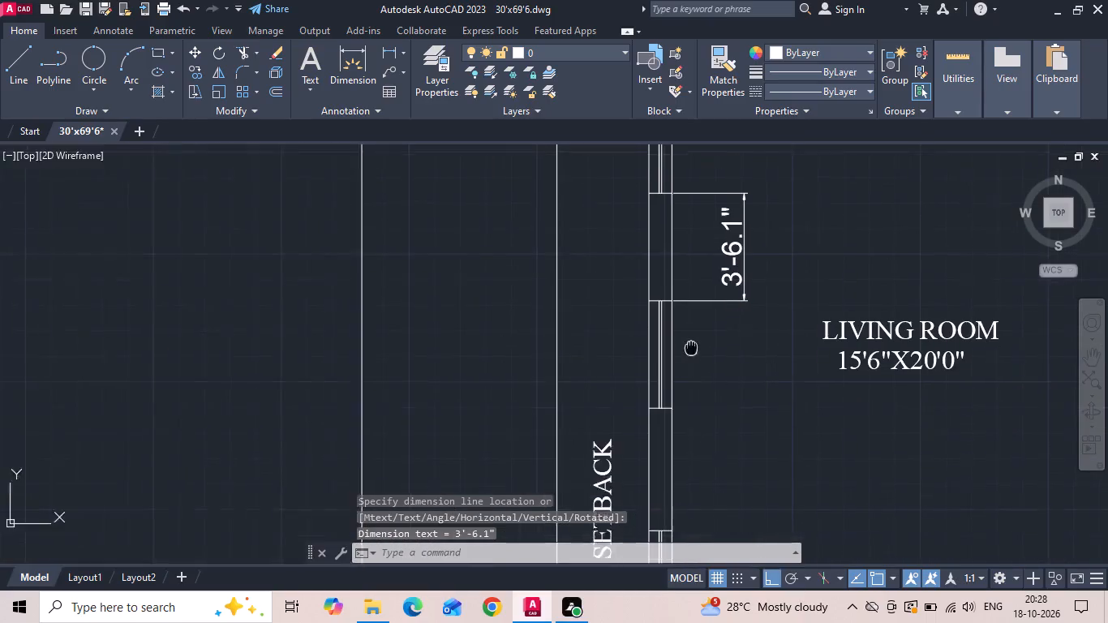
{"action": "middle_click_drag", "start_coordinate": [687, 328], "coordinate": [685, 315]}
{"action": "key", "text": "space"}
{"action": "left_click", "coordinate": [665, 371]}
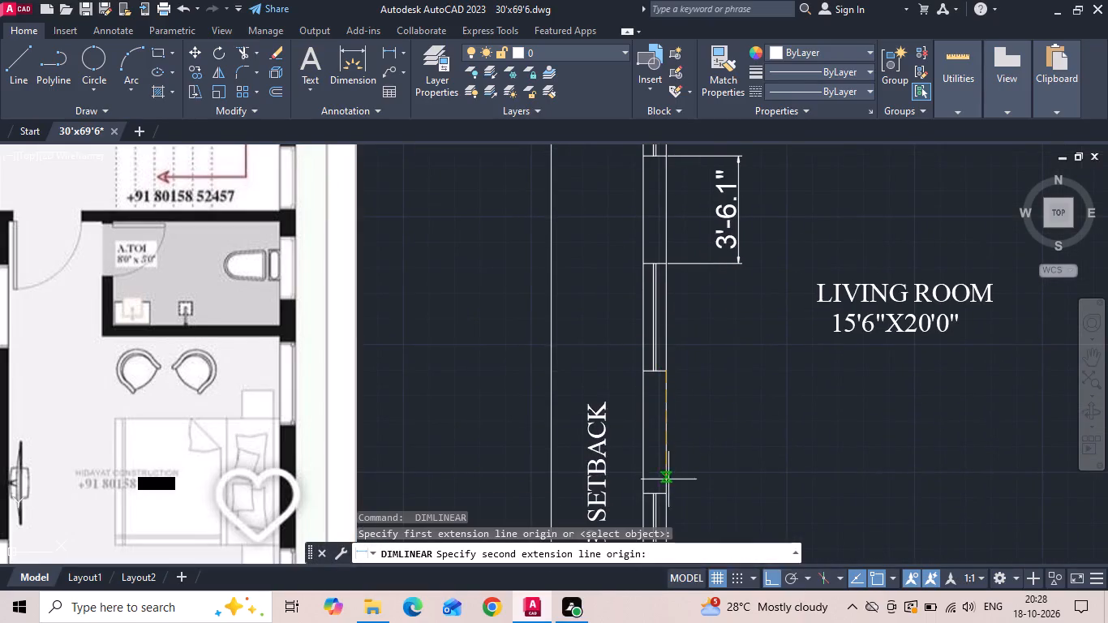
{"action": "left_click", "coordinate": [669, 496]}
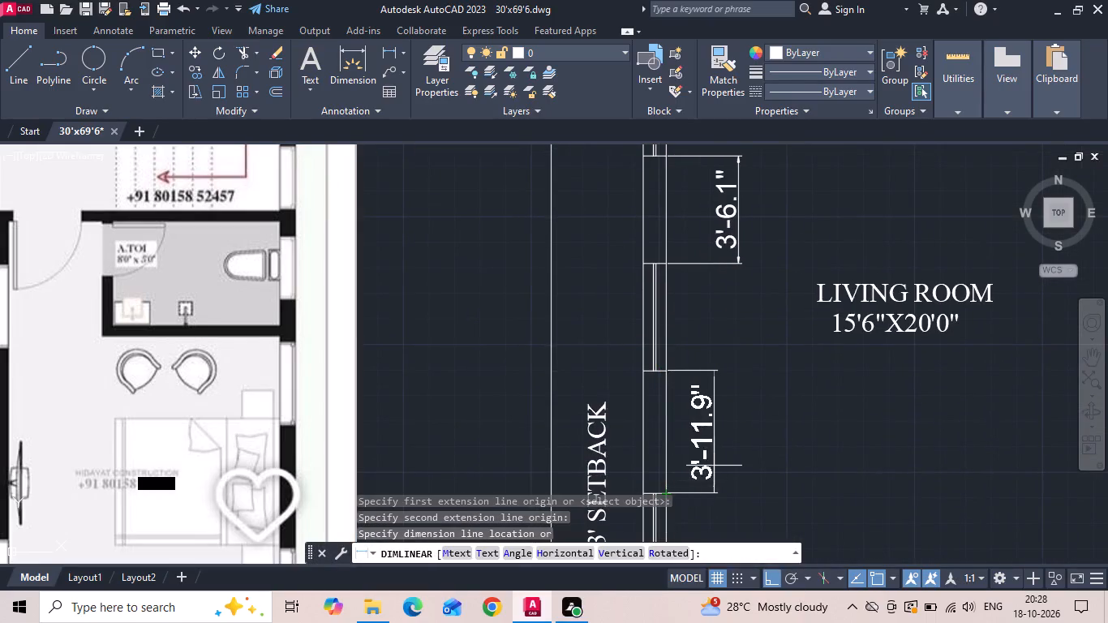
{"action": "left_click", "coordinate": [714, 466]}
Move the middle living room window down 0.9" along the wall.
{"action": "left_click", "coordinate": [617, 252]}
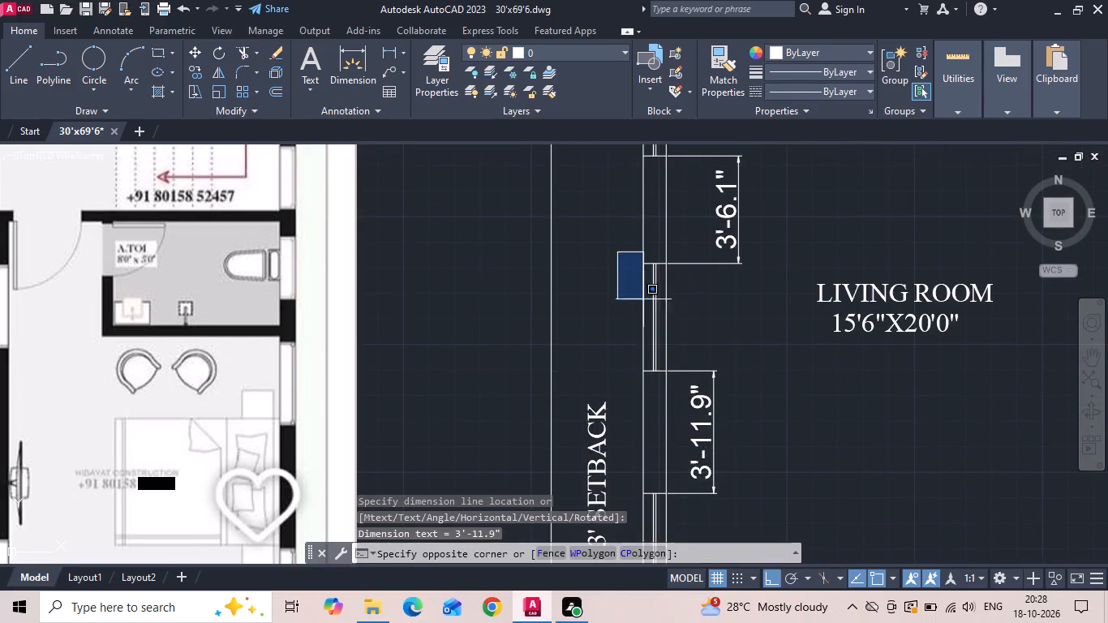
{"action": "left_click", "coordinate": [688, 395]}
{"action": "right_click", "coordinate": [698, 327]}
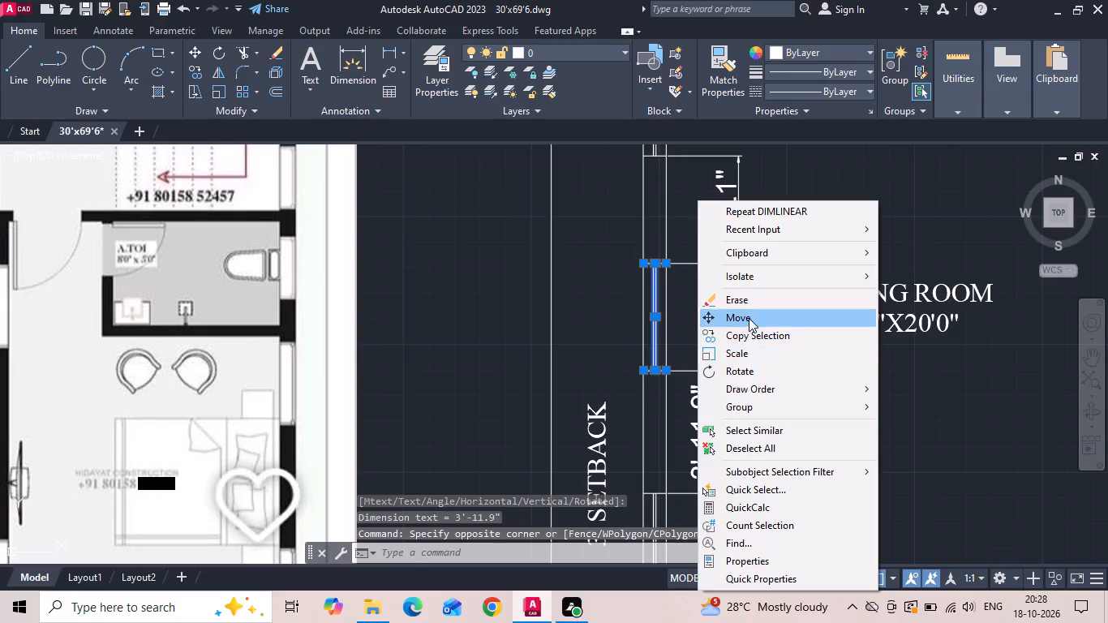
{"action": "left_click", "coordinate": [749, 318]}
{"action": "left_click_drag", "start_coordinate": [782, 394], "coordinate": [782, 419]}
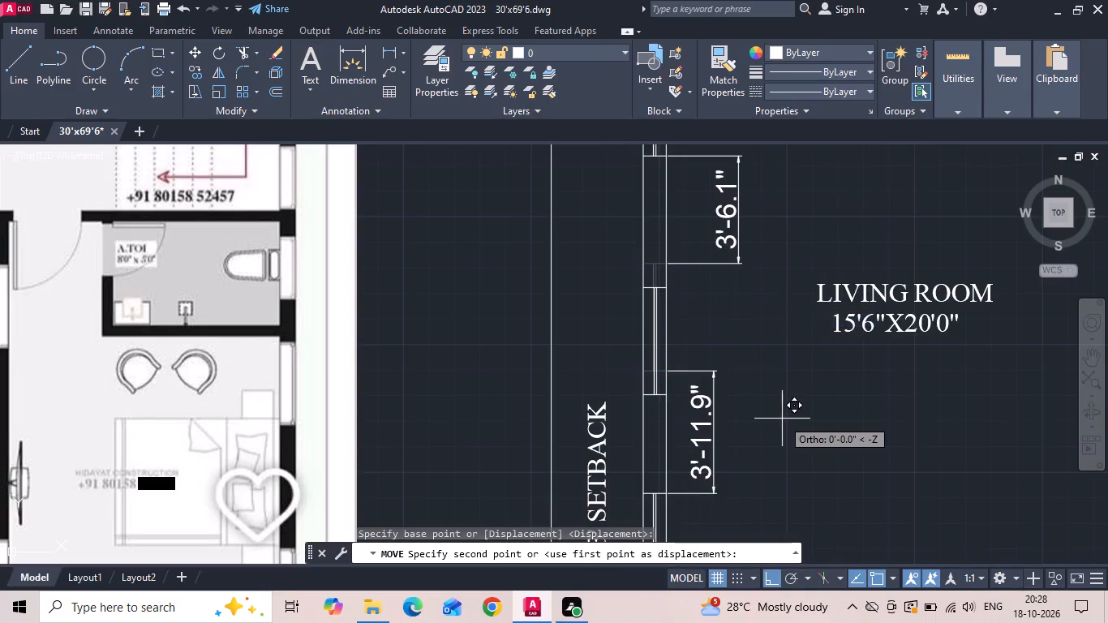
{"action": "type", "text": ".9"}
{"action": "key", "text": "Return"}
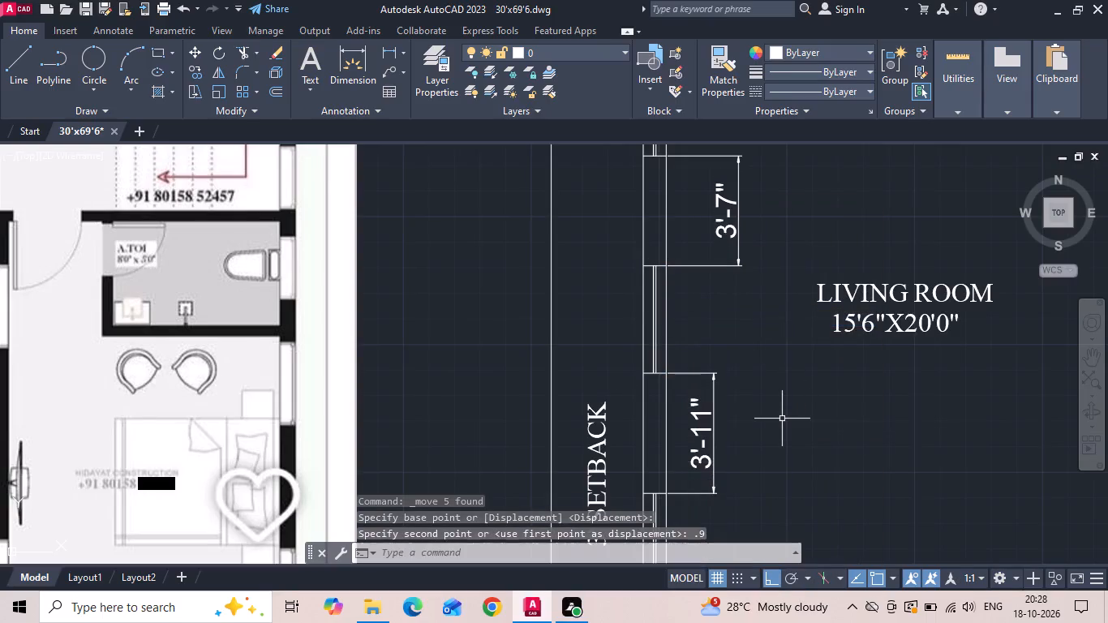
Move the middle living room window down another 3" along the wall.
{"action": "left_click", "coordinate": [625, 263]}
{"action": "left_click", "coordinate": [682, 398]}
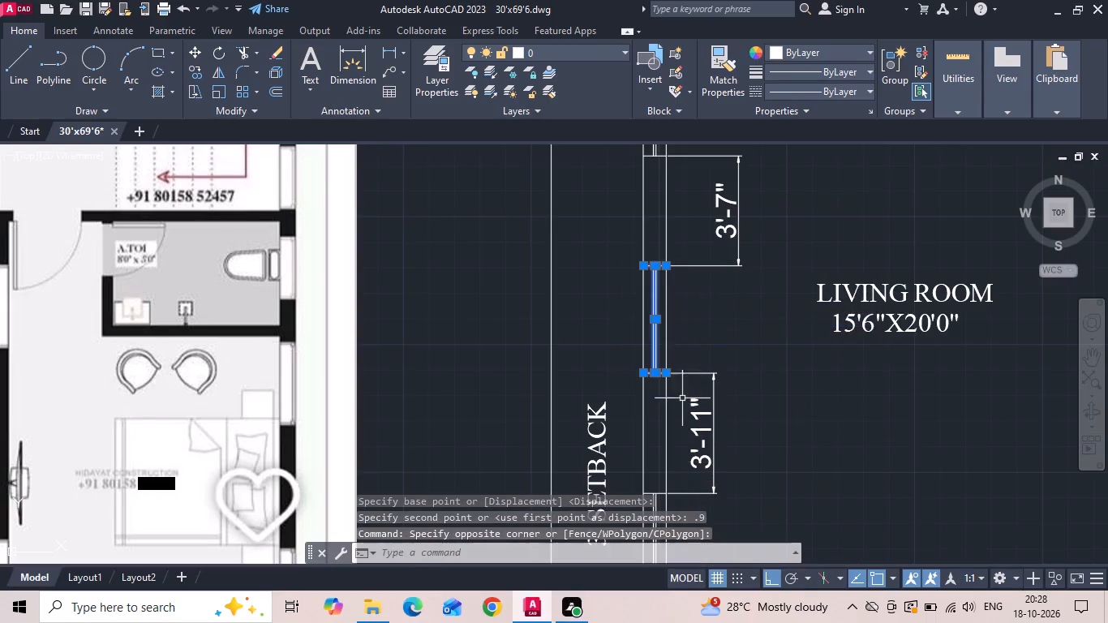
{"action": "right_click", "coordinate": [692, 339]}
{"action": "left_click", "coordinate": [749, 324]}
{"action": "left_click_drag", "start_coordinate": [781, 378], "coordinate": [783, 397]}
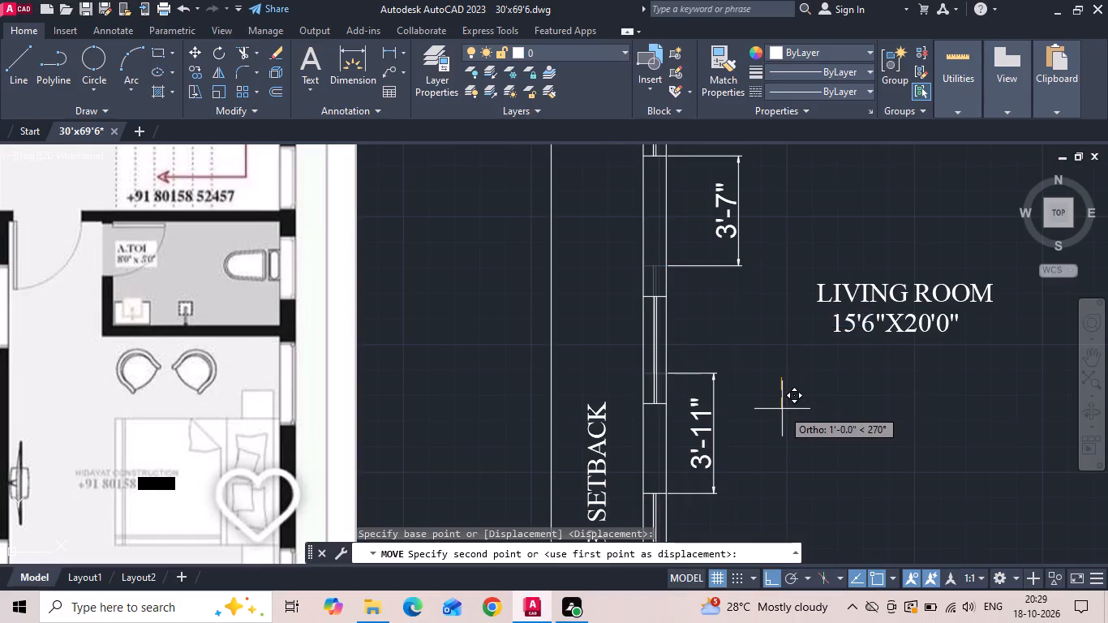
{"action": "key", "text": "3"}
{"action": "key", "text": "Return"}
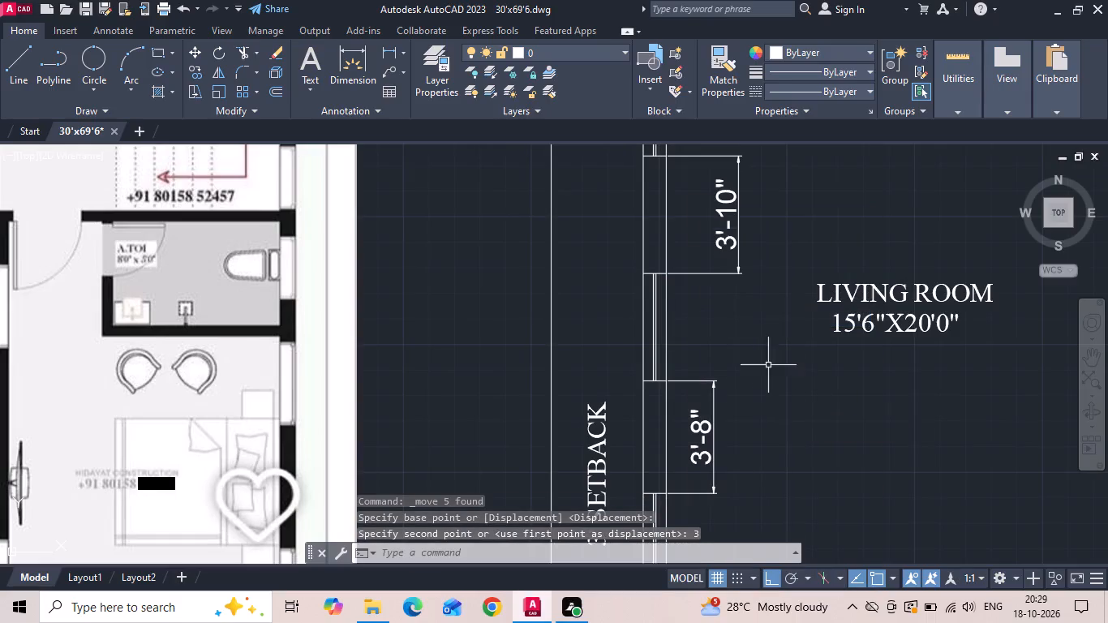
Move the middle living room window up 1" to equalize the wall gaps above and below it.
{"action": "left_click_drag", "start_coordinate": [624, 264], "coordinate": [625, 282]}
{"action": "left_click", "coordinate": [689, 428]}
{"action": "right_click", "coordinate": [692, 411]}
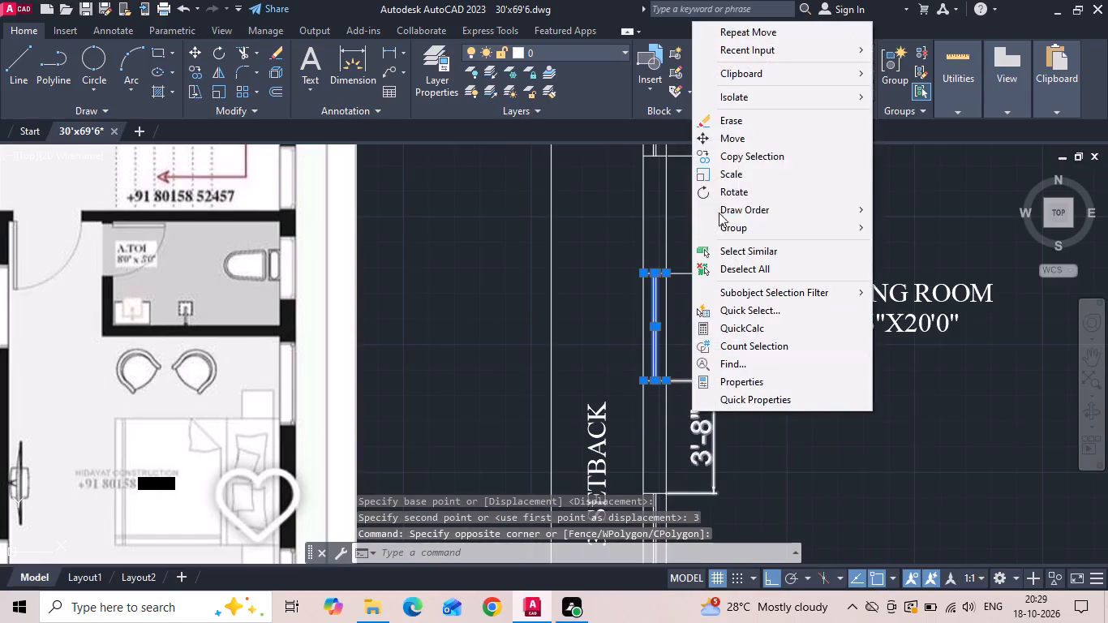
{"action": "left_click", "coordinate": [749, 143]}
{"action": "left_click", "coordinate": [783, 400]}
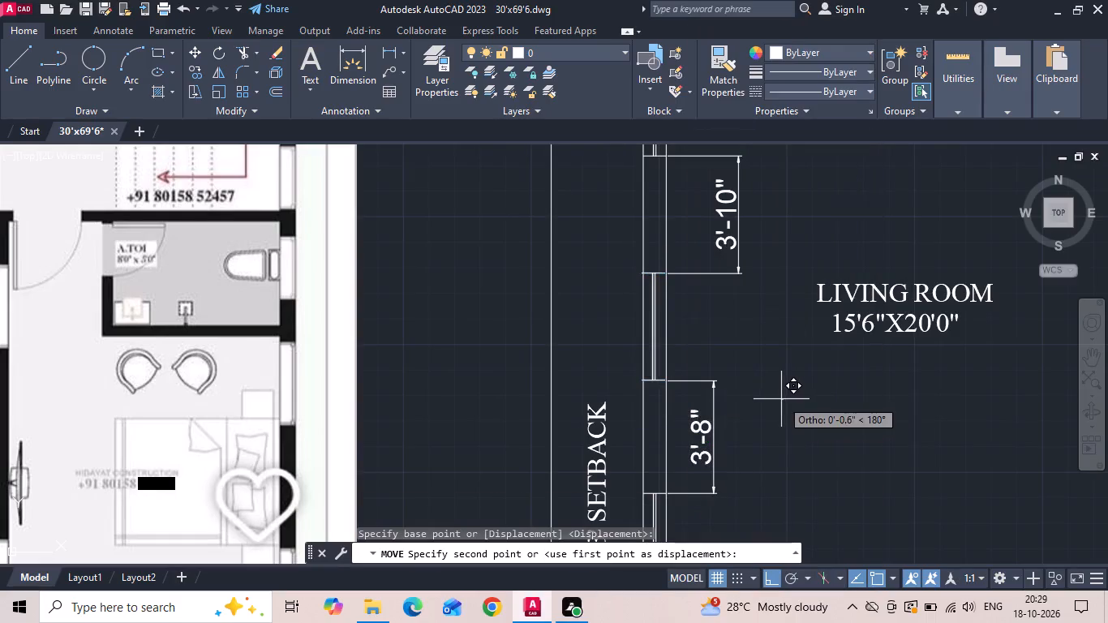
{"action": "type", "text": "1"}
{"action": "key", "text": "space"}
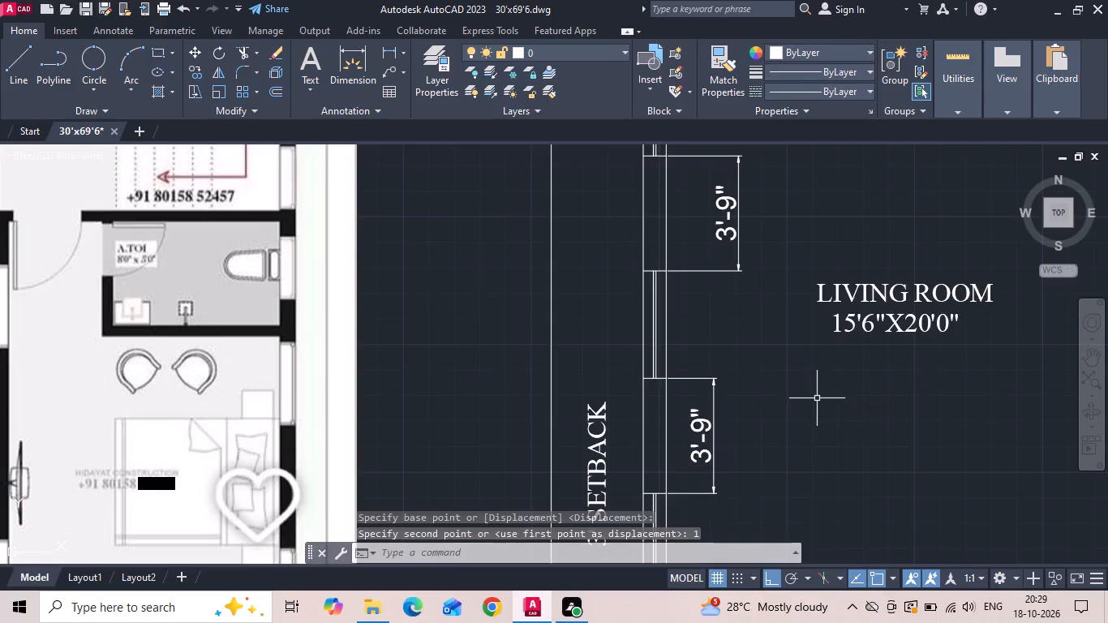
Erase the two linear dimensions between the living room windows.
{"action": "scroll", "coordinate": [750, 419], "scroll_direction": "down", "scroll_amount": 1}
{"action": "left_click", "coordinate": [745, 453]}
{"action": "left_click", "coordinate": [716, 286]}
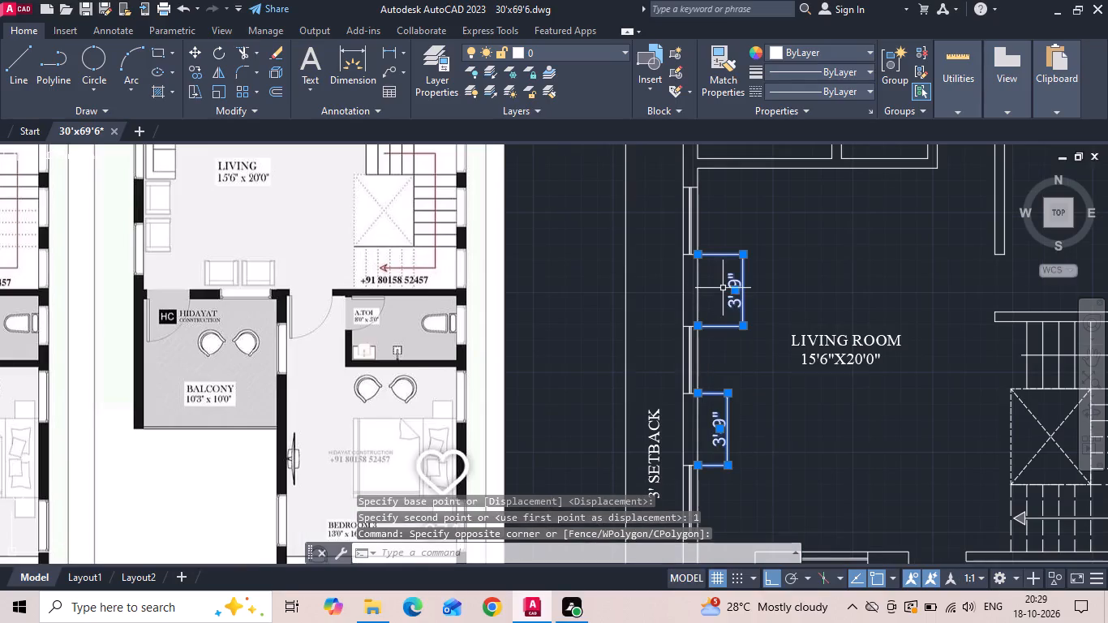
{"action": "key", "text": "Delete"}
Copy the ground floor plan's lower "4' SETBACK" label straight down to just below the plot boundary.
{"action": "scroll", "coordinate": [724, 289], "scroll_direction": "down", "scroll_amount": 1}
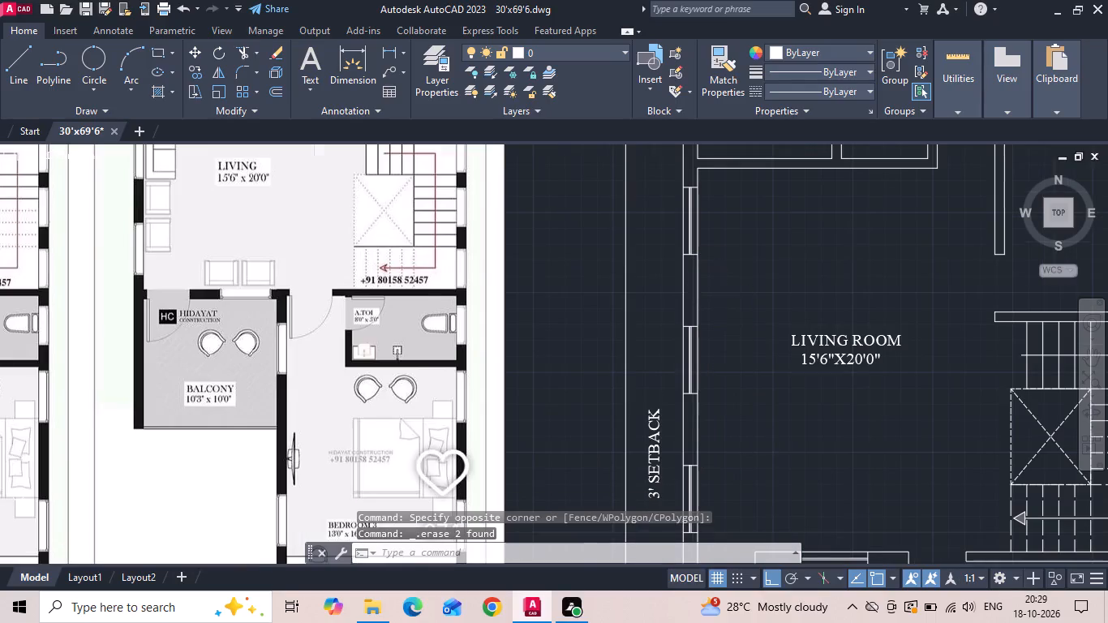
{"action": "scroll", "coordinate": [724, 289], "scroll_direction": "down", "scroll_amount": 1}
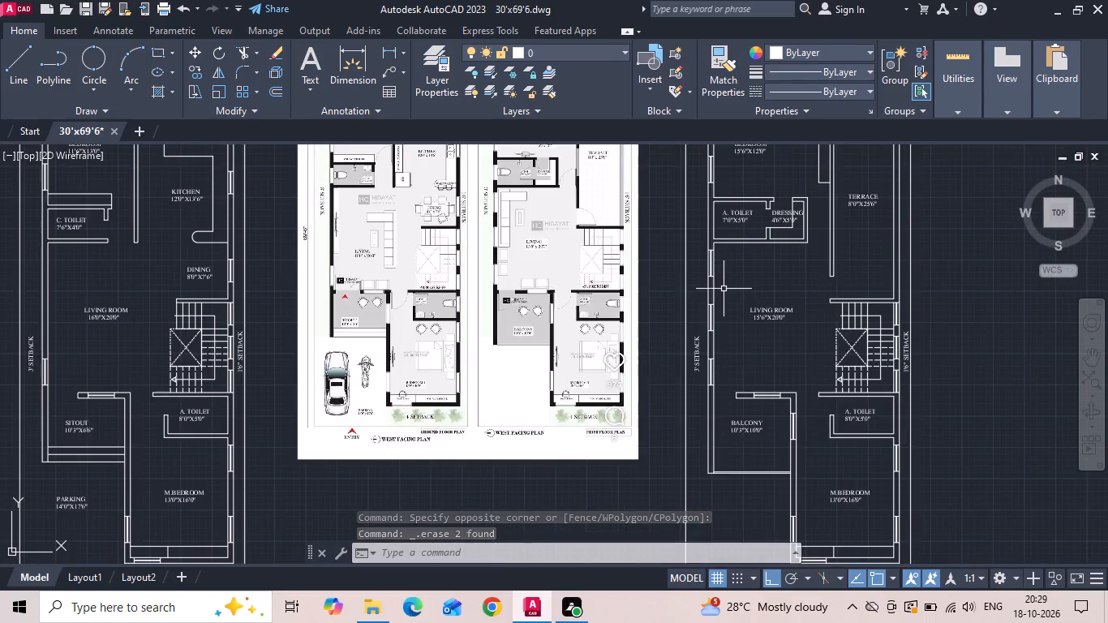
{"action": "scroll", "coordinate": [762, 350], "scroll_direction": "down", "scroll_amount": 1}
{"action": "scroll", "coordinate": [490, 197], "scroll_direction": "up", "scroll_amount": 1}
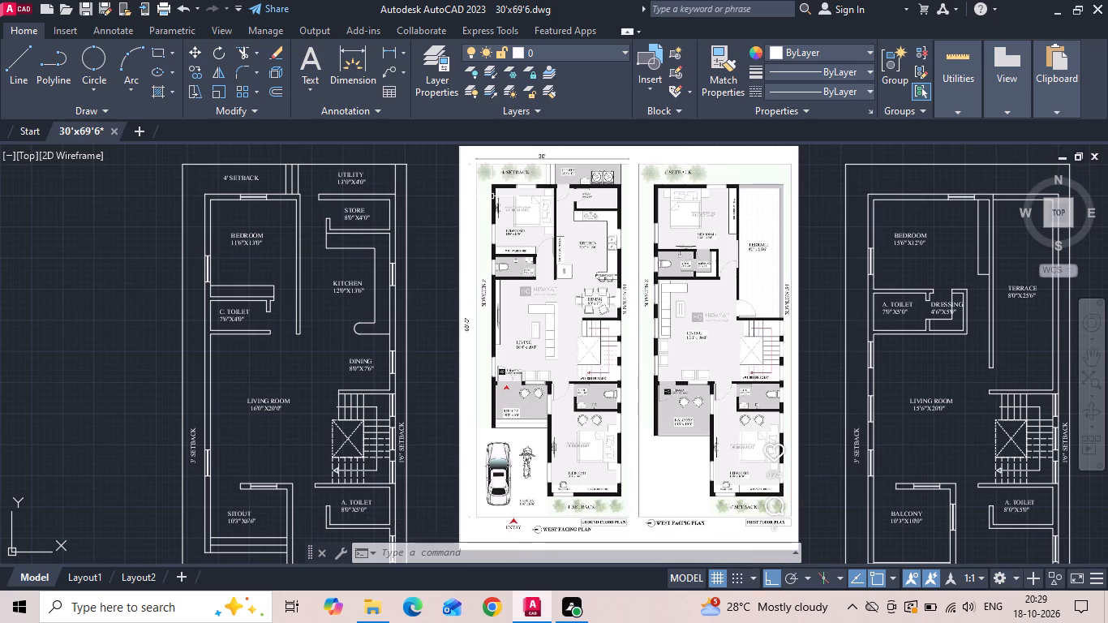
{"action": "scroll", "coordinate": [480, 186], "scroll_direction": "down", "scroll_amount": 1}
{"action": "scroll", "coordinate": [326, 492], "scroll_direction": "up", "scroll_amount": 2}
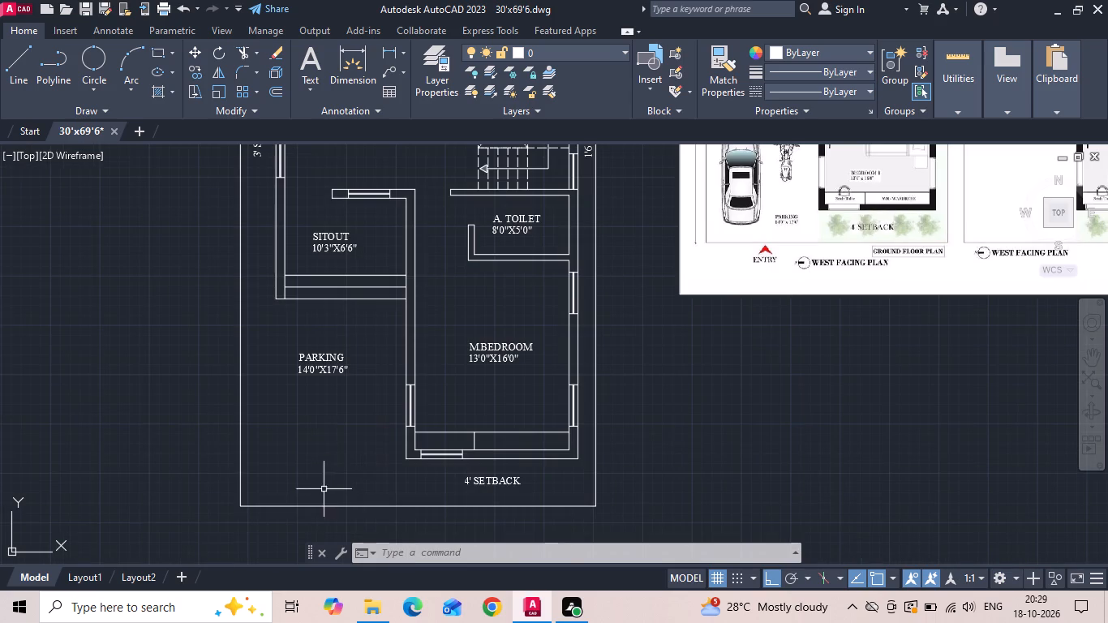
{"action": "middle_click_drag", "start_coordinate": [363, 445], "coordinate": [398, 317]}
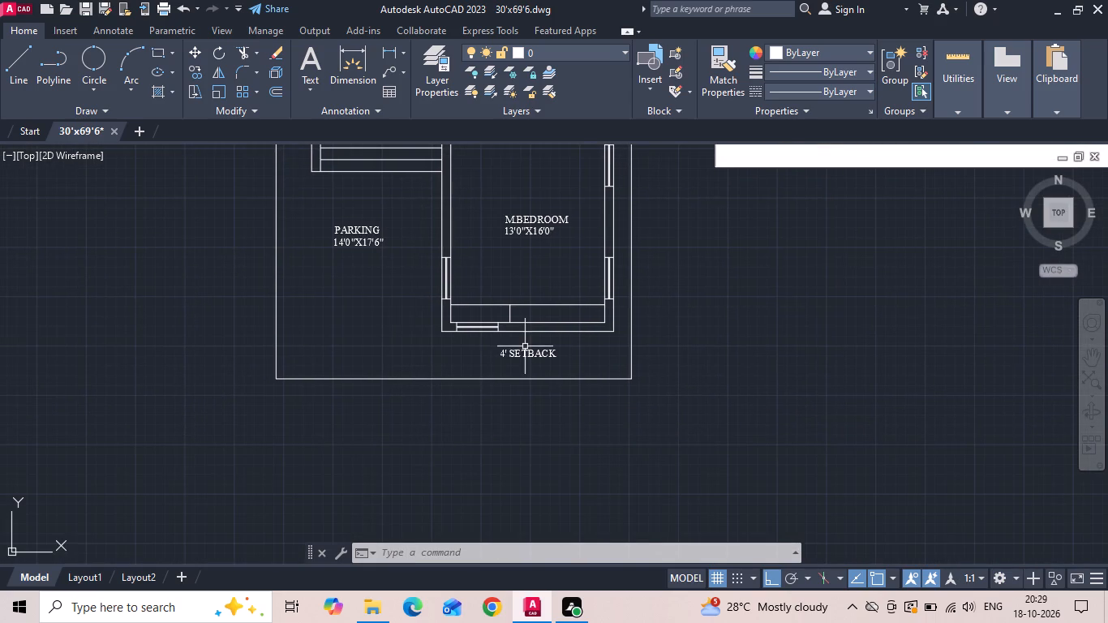
{"action": "left_click", "coordinate": [525, 354]}
{"action": "right_click", "coordinate": [525, 354]}
{"action": "left_click", "coordinate": [552, 307]}
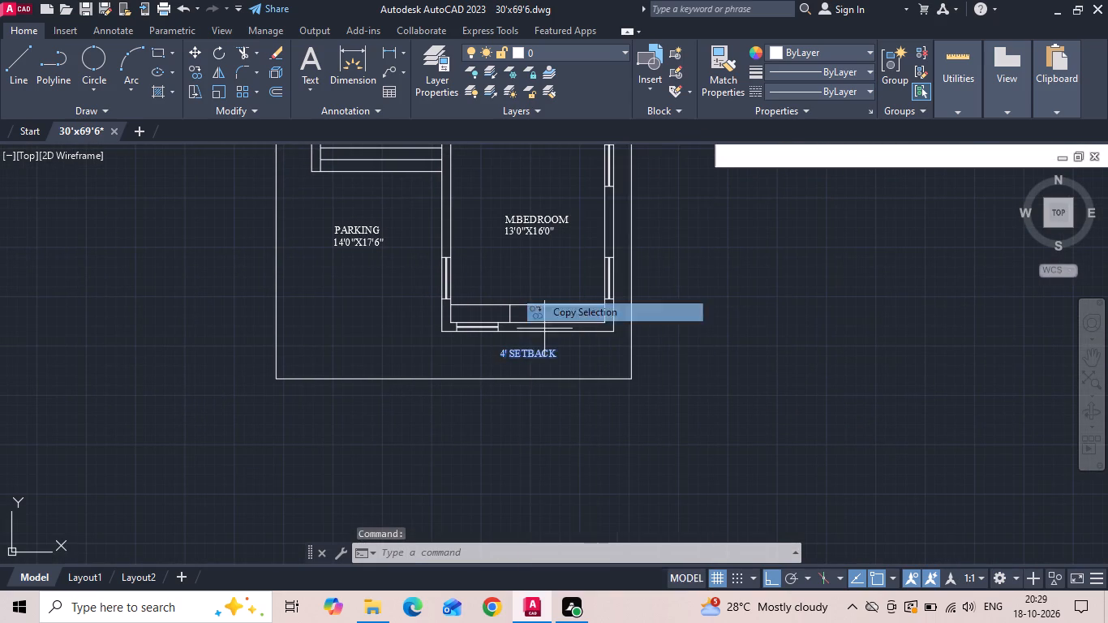
{"action": "left_click_drag", "start_coordinate": [519, 386], "coordinate": [509, 410]}
{"action": "scroll", "coordinate": [497, 435], "scroll_direction": "up", "scroll_amount": 1}
{"action": "left_click", "coordinate": [496, 436]}
{"action": "key", "text": "Escape"}
Replace the text of the copied label below the ground floor plan with "GROUND FLOOR PLAN" and widen its frame to one line.
{"action": "double_click", "coordinate": [517, 397]}
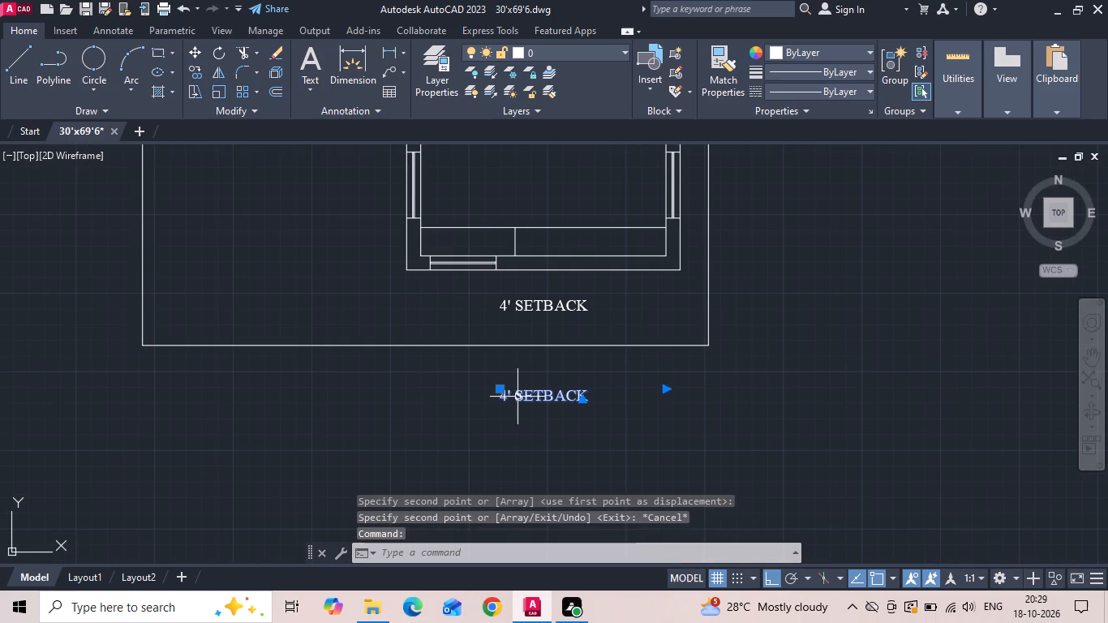
{"action": "left_click_drag", "start_coordinate": [592, 397], "coordinate": [385, 401]}
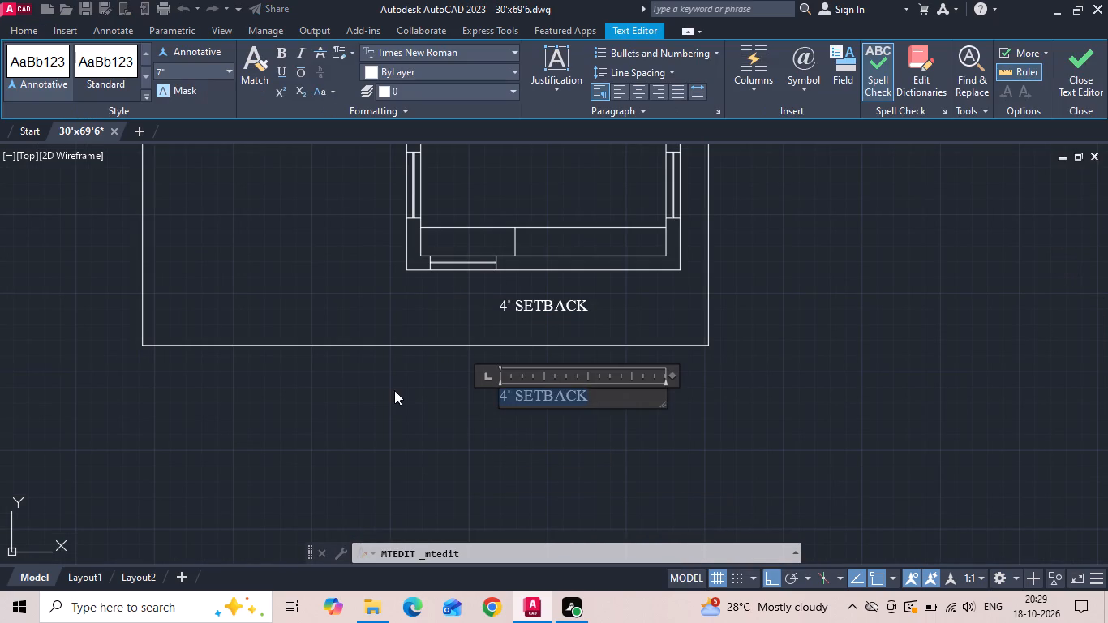
{"action": "key", "text": "BackSpace"}
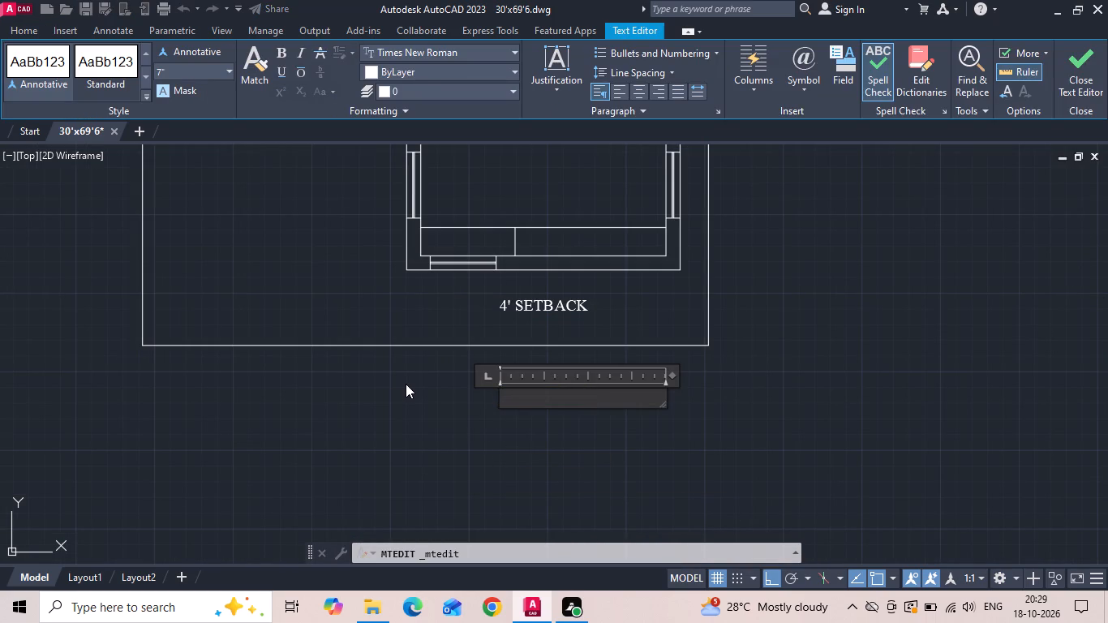
{"action": "scroll", "coordinate": [414, 417], "scroll_direction": "down", "scroll_amount": 2}
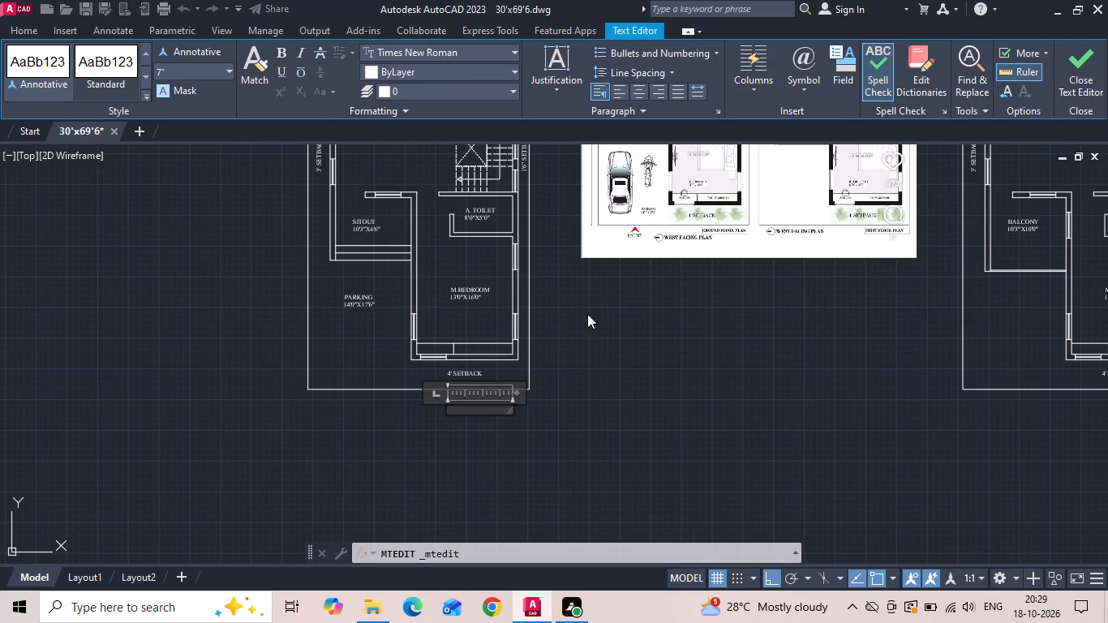
{"action": "scroll", "coordinate": [479, 395], "scroll_direction": "up", "scroll_amount": 2}
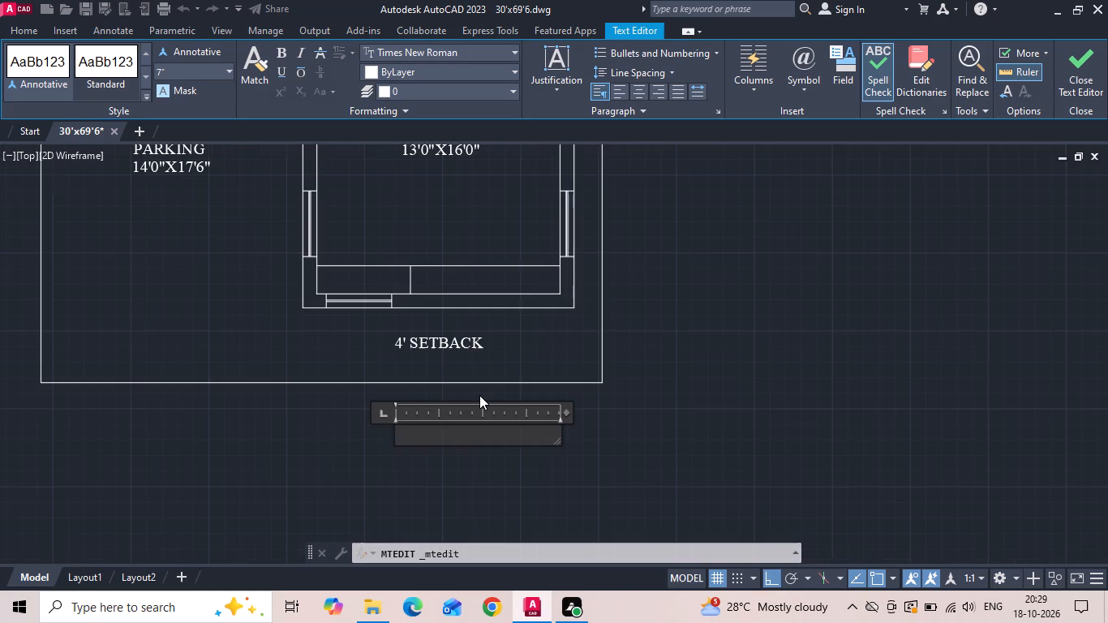
{"action": "type", "text": "GROUND FLOOR PLAN"}
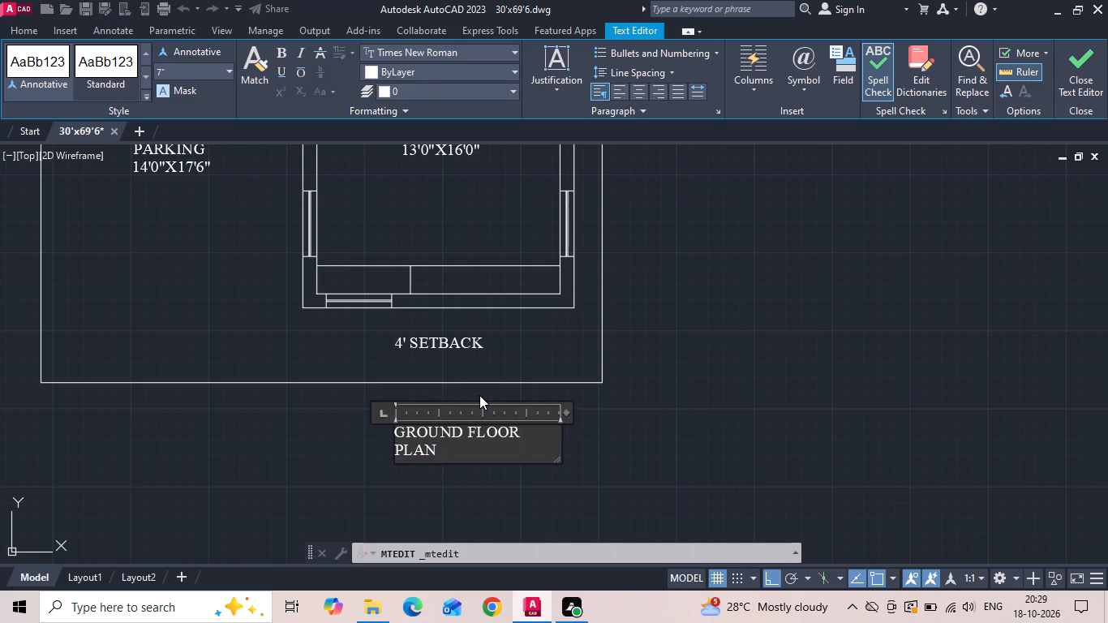
{"action": "left_click_drag", "start_coordinate": [560, 429], "coordinate": [635, 417]}
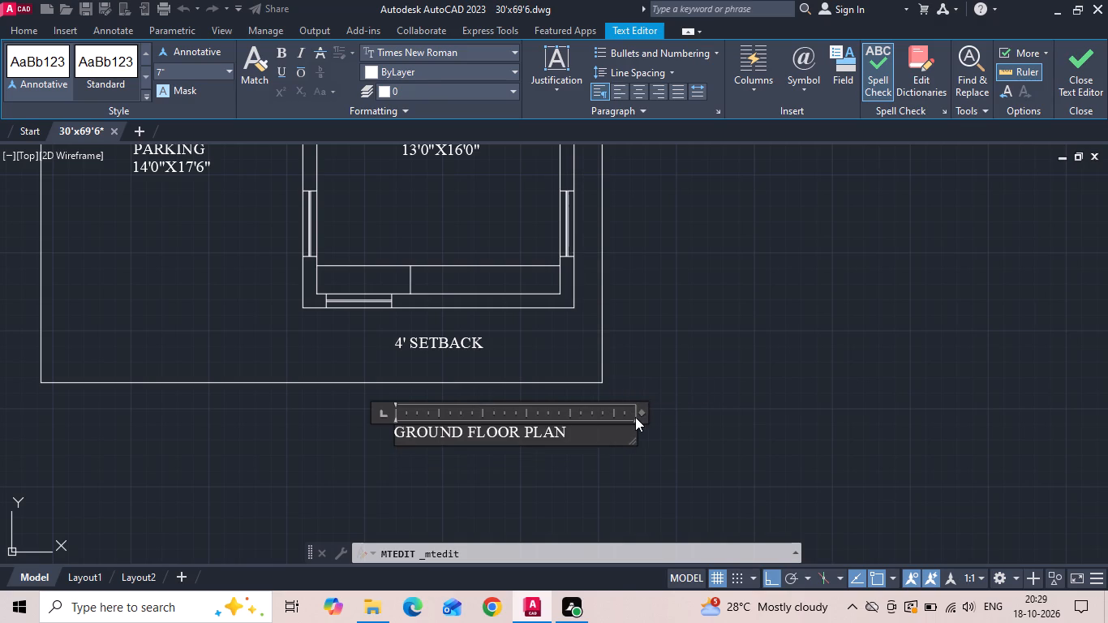
Set the GROUND FLOOR PLAN title's text height to 1' and widen its frame so it fits on one line.
{"action": "key", "text": "ctrl+a"}
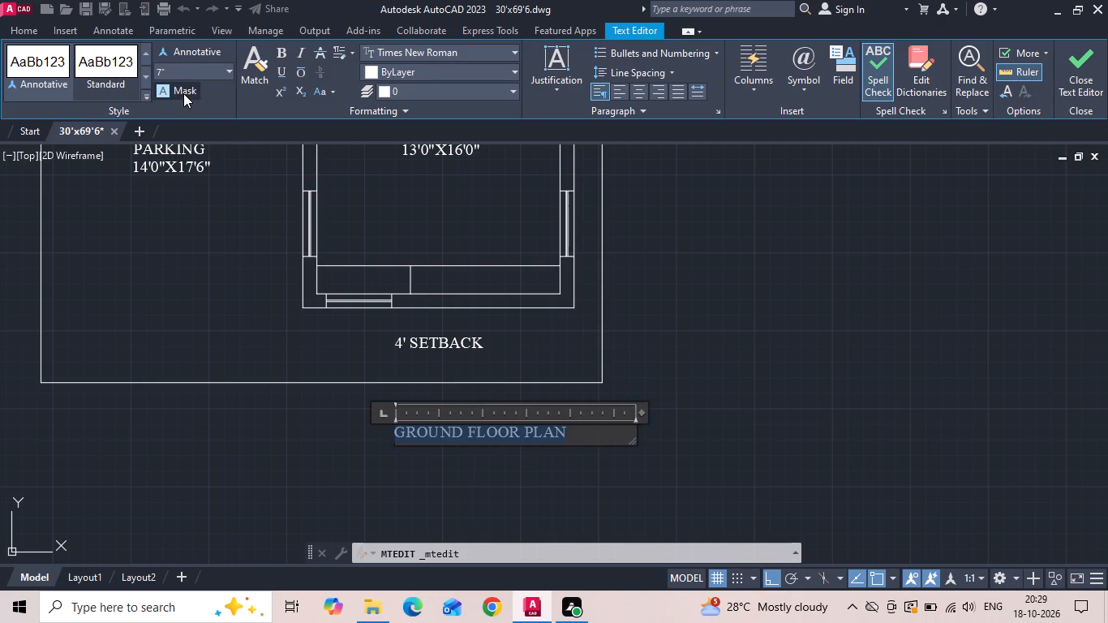
{"action": "left_click", "coordinate": [197, 74]}
{"action": "key", "text": "BackSpace"}
{"action": "type", "text": "1'"}
{"action": "key", "text": "Return"}
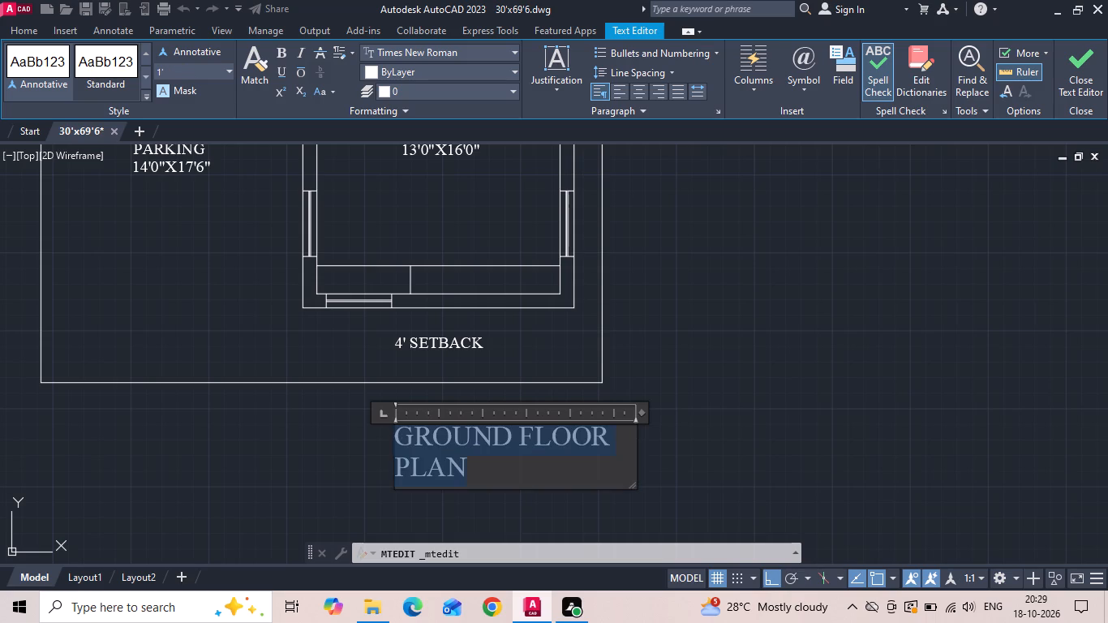
{"action": "left_click_drag", "start_coordinate": [634, 436], "coordinate": [748, 415]}
{"action": "left_click", "coordinate": [802, 353]}
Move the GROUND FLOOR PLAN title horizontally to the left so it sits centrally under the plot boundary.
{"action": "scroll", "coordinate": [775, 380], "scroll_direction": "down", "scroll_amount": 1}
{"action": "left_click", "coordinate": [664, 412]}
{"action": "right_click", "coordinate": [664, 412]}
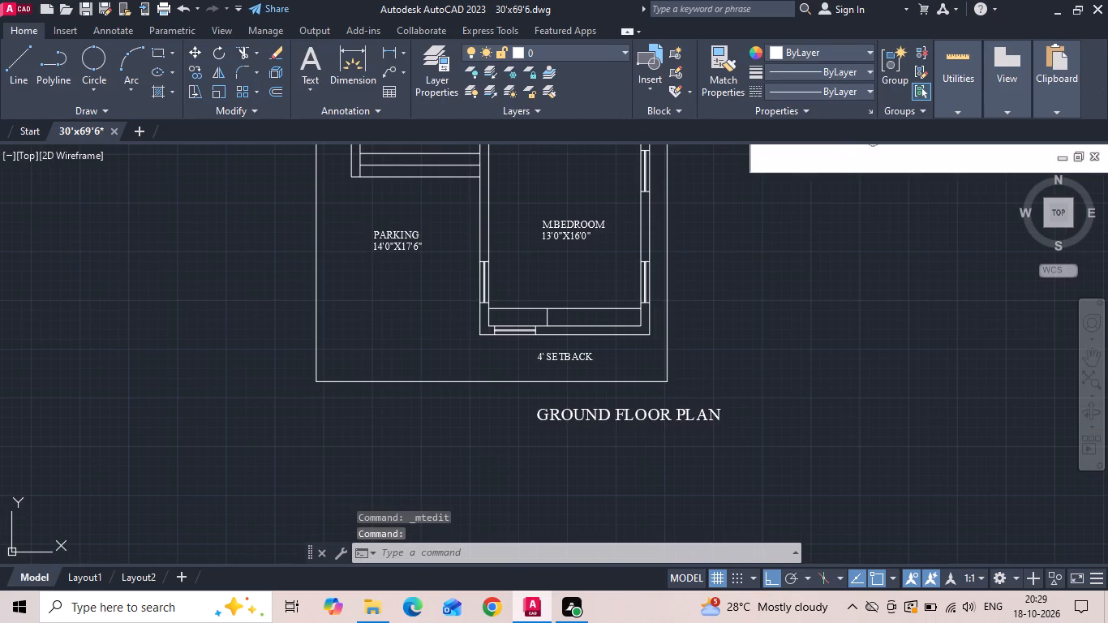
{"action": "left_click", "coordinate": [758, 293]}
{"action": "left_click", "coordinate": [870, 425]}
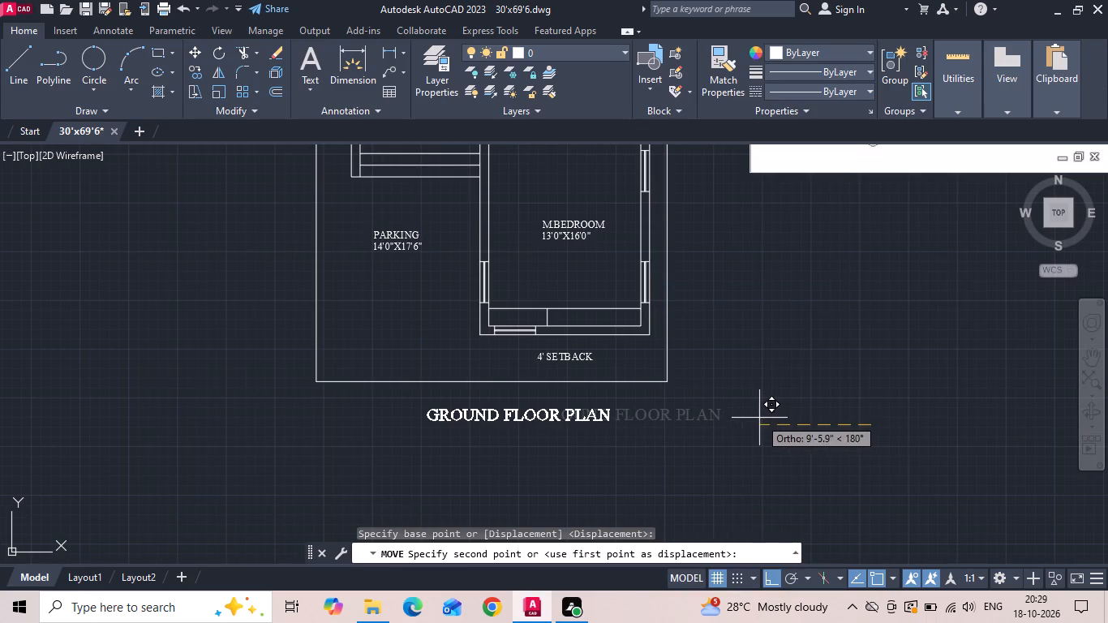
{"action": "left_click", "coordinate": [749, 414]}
Copy the GROUND FLOOR PLAN title horizontally to just below the first floor plan's plot boundary.
{"action": "left_click", "coordinate": [510, 418]}
{"action": "right_click", "coordinate": [508, 418]}
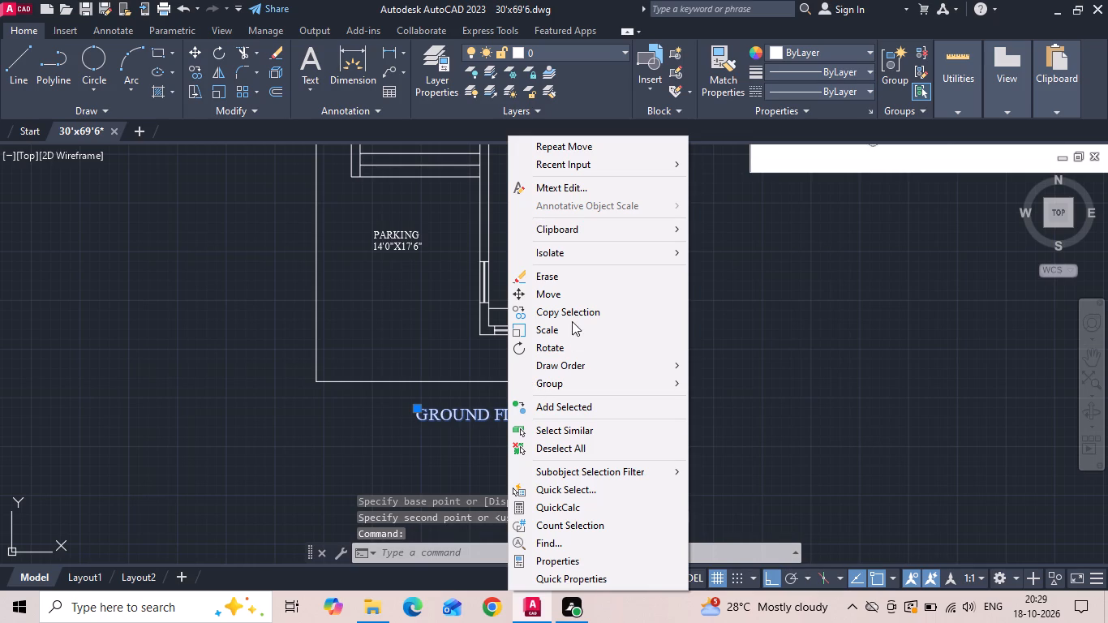
{"action": "left_click", "coordinate": [572, 318]}
{"action": "scroll", "coordinate": [403, 359], "scroll_direction": "down", "scroll_amount": 2}
{"action": "left_click_drag", "start_coordinate": [531, 400], "coordinate": [597, 402]}
{"action": "scroll", "coordinate": [854, 379], "scroll_direction": "up", "scroll_amount": 2}
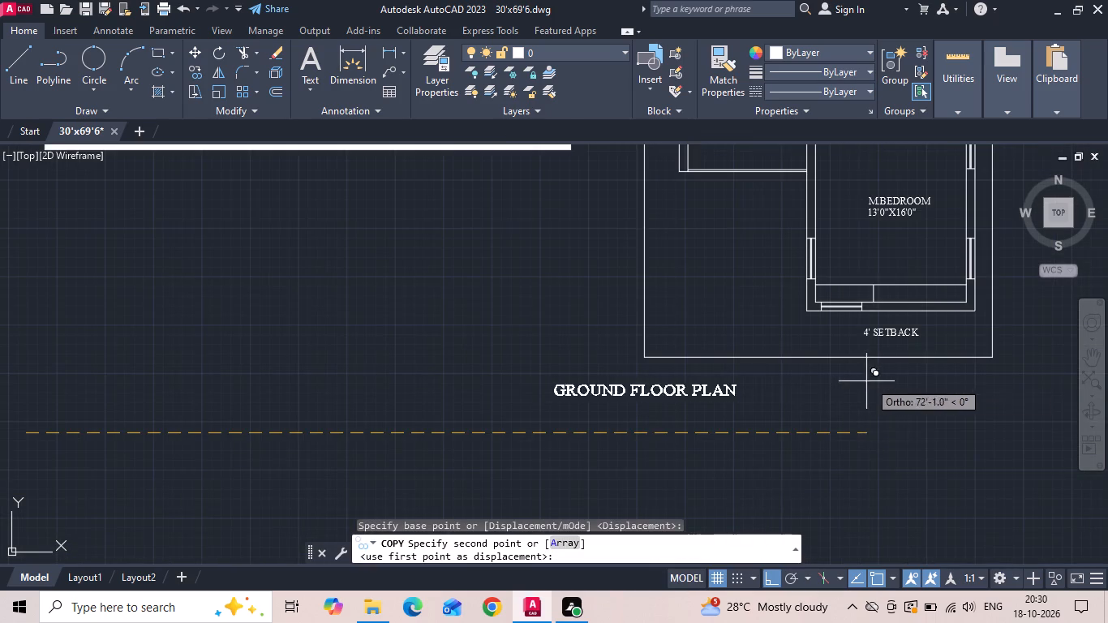
{"action": "left_click", "coordinate": [1063, 379]}
{"action": "key", "text": "Escape"}
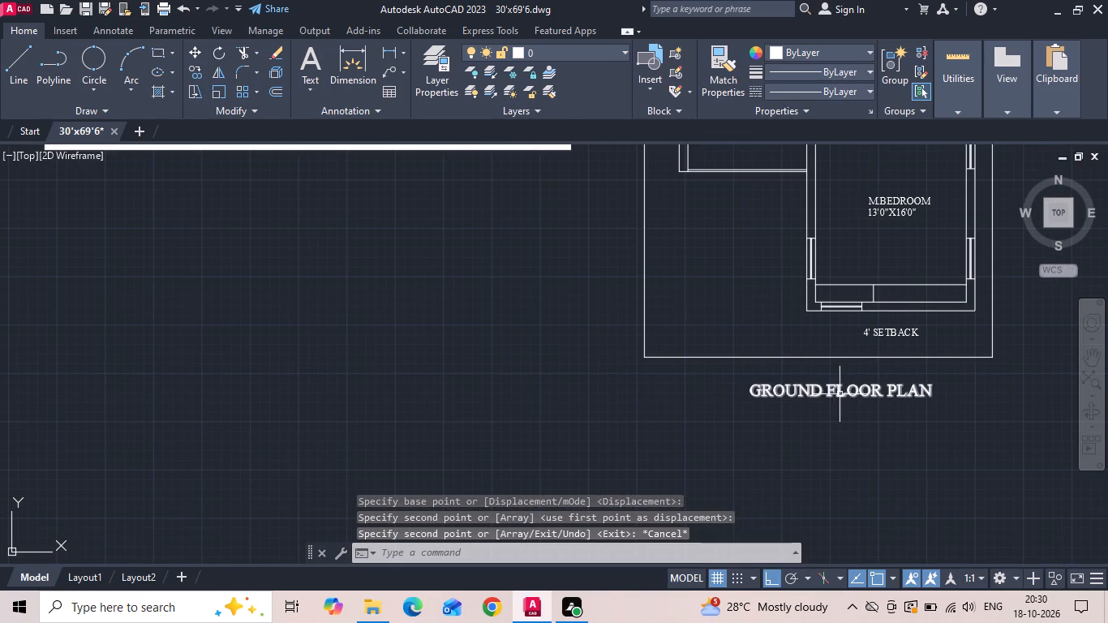
Change the copied title below the first floor plan to "FIRST FLOOR PLAN".
{"action": "double_click", "coordinate": [819, 387]}
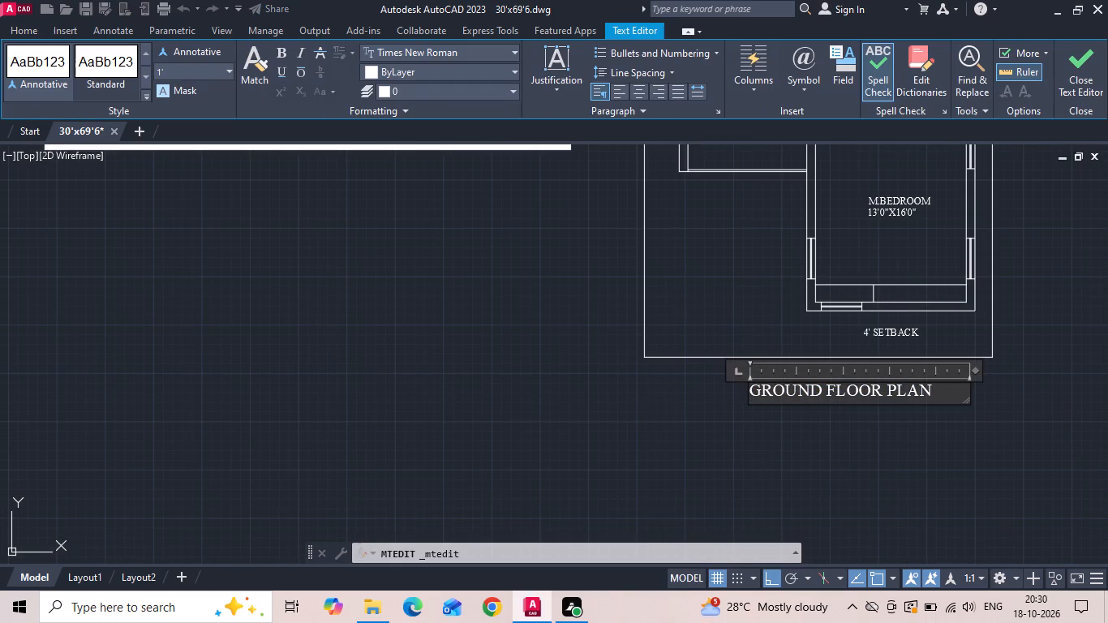
{"action": "key", "text": "BackSpace"}
{"action": "key", "text": "BackSpace"}
{"action": "key", "text": "BackSpace"}
{"action": "key", "text": "BackSpace"}
{"action": "key", "text": "BackSpace"}
{"action": "key", "text": "BackSpace"}
{"action": "key", "text": "f"}
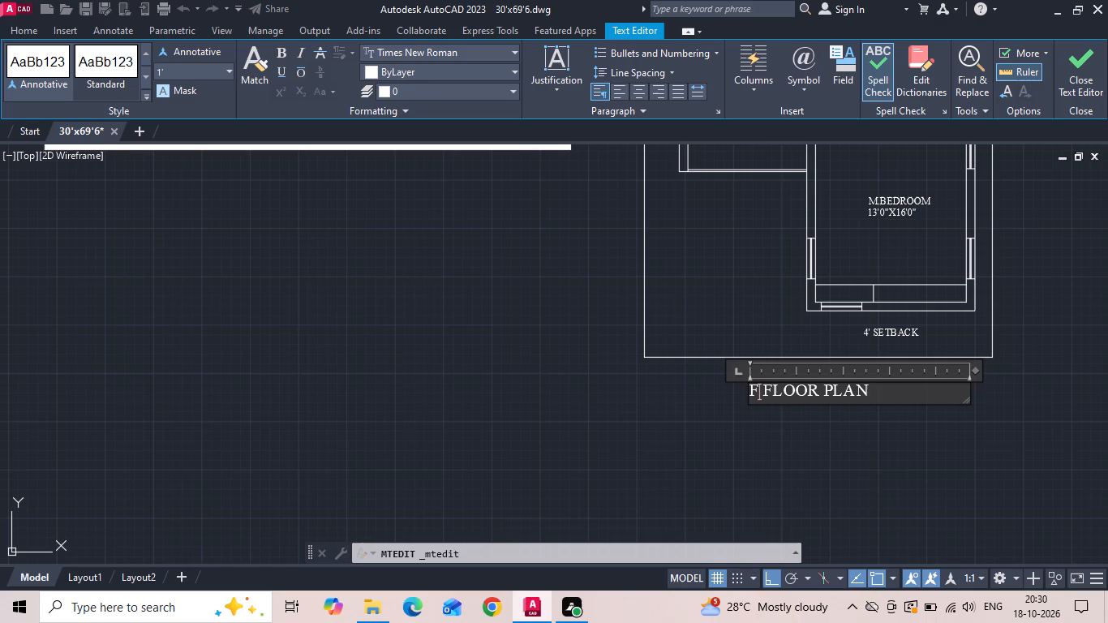
{"action": "type", "text": "IRST"}
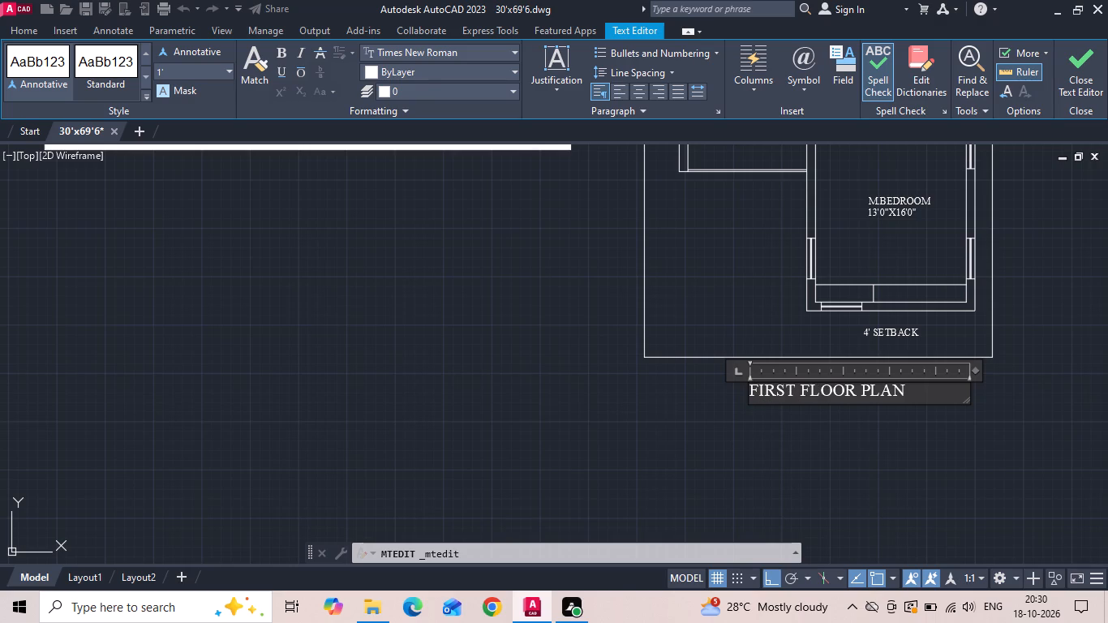
{"action": "middle_click_drag", "start_coordinate": [819, 386], "coordinate": [859, 489]}
{"action": "left_click", "coordinate": [655, 470]}
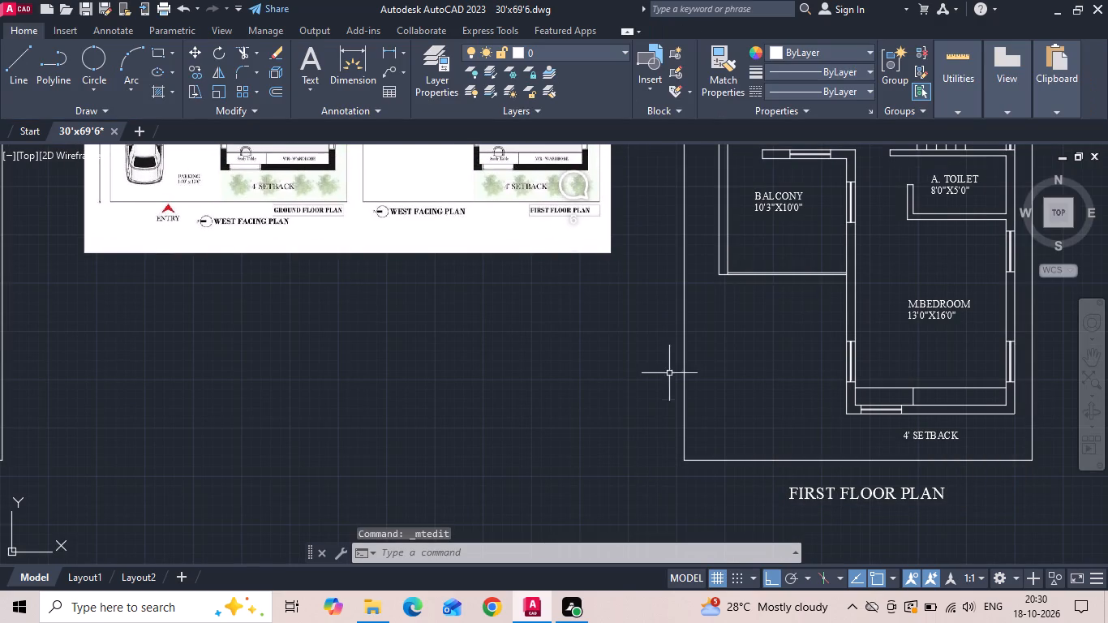
Set the FIRST FLOOR PLAN title's text height to 10".
{"action": "scroll", "coordinate": [558, 266], "scroll_direction": "down", "scroll_amount": 1}
{"action": "scroll", "coordinate": [762, 417], "scroll_direction": "up", "scroll_amount": 2}
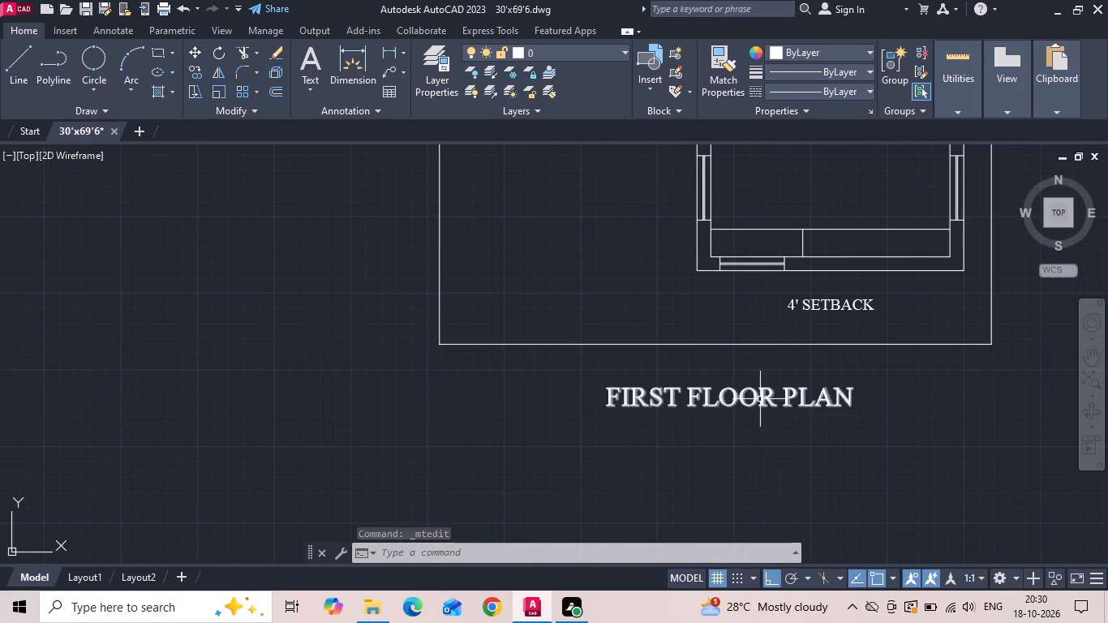
{"action": "double_click", "coordinate": [760, 399]}
{"action": "key", "text": "ctrl+a"}
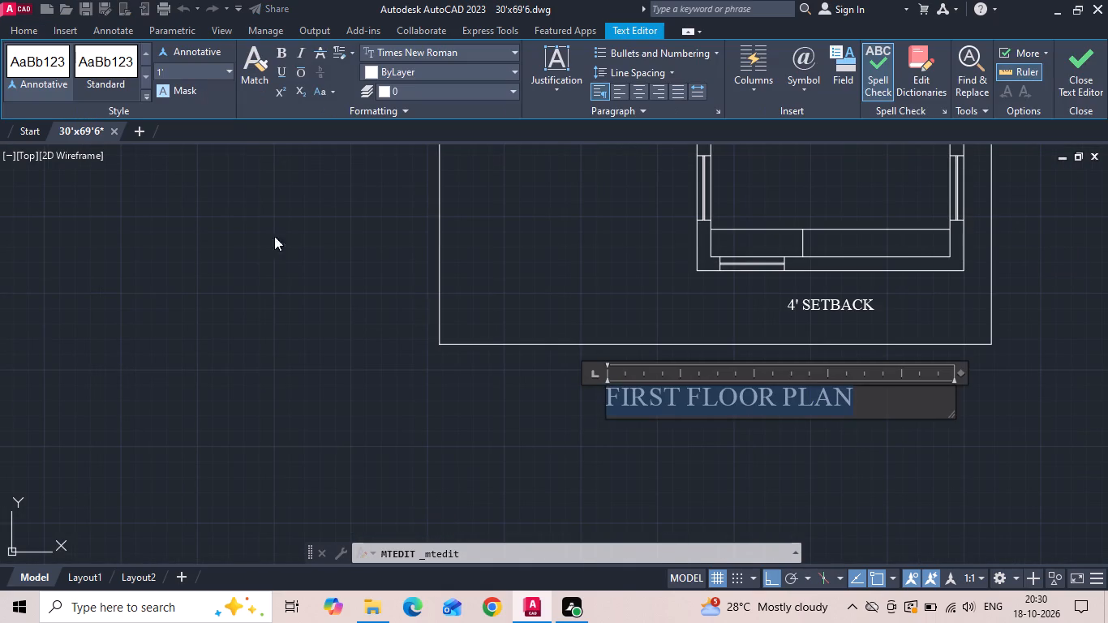
{"action": "left_click", "coordinate": [205, 77]}
{"action": "key", "text": "BackSpace"}
{"action": "type", "text": "10\""}
{"action": "key", "text": "Return"}
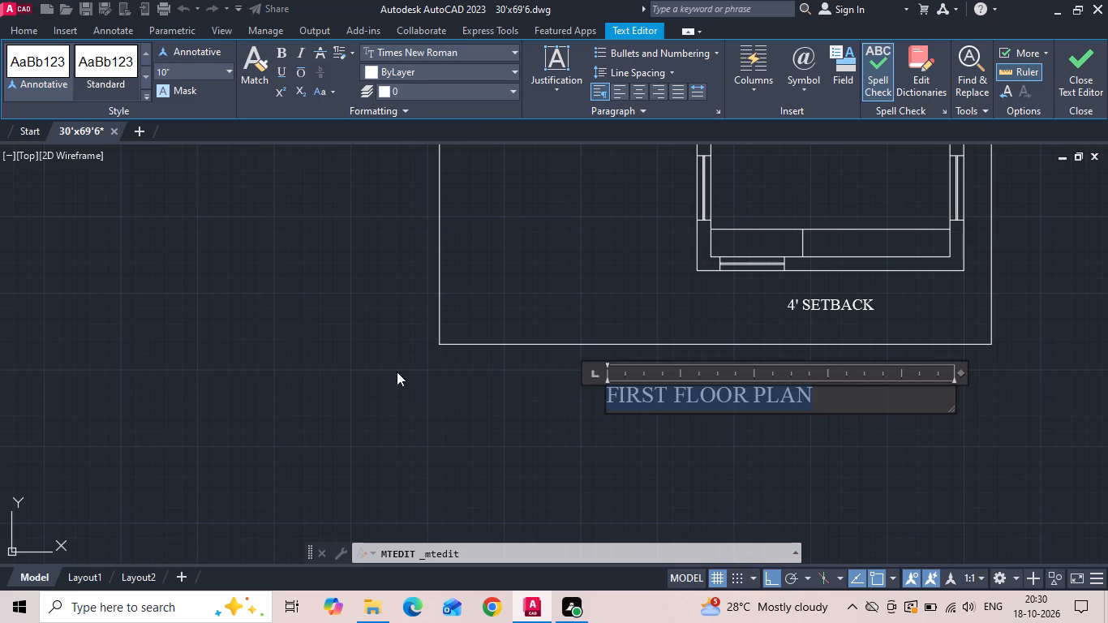
{"action": "left_click", "coordinate": [521, 380]}
Move the FIRST FLOOR PLAN title close under the plot boundary, with its end aligned to the boundary's lower-right corner.
{"action": "left_click", "coordinate": [659, 388]}
{"action": "right_click", "coordinate": [659, 388]}
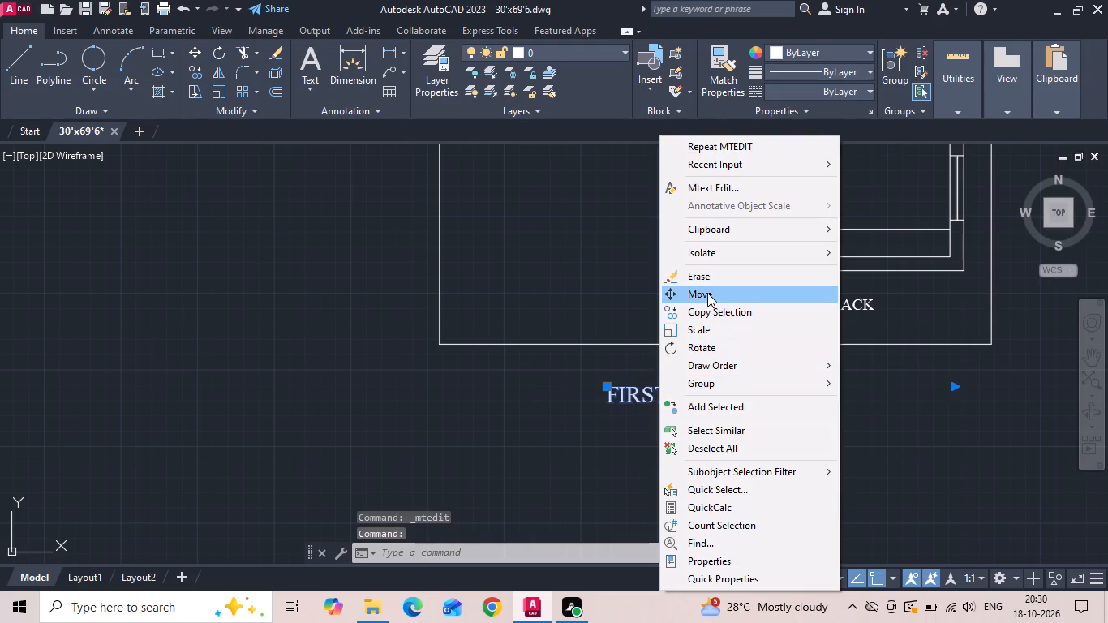
{"action": "left_click", "coordinate": [707, 293]}
{"action": "left_click_drag", "start_coordinate": [762, 430], "coordinate": [826, 439]}
{"action": "key", "text": "F8"}
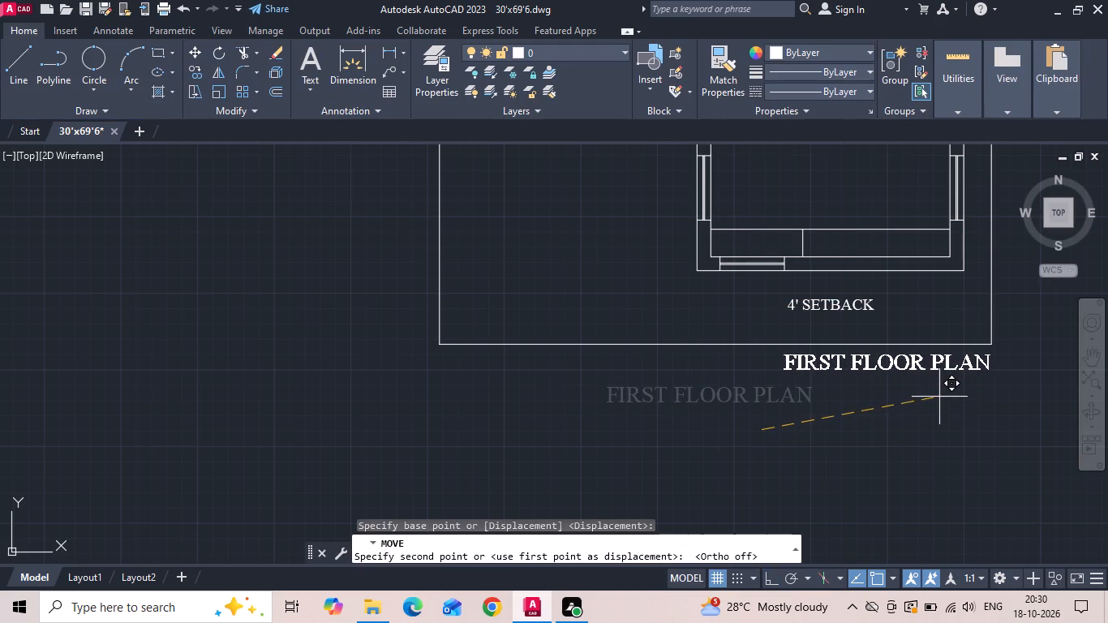
{"action": "left_click", "coordinate": [941, 397]}
Copy the FIRST FLOOR PLAN title to the ground floor plan, using the plots' matching lower-right corners as base and destination points.
{"action": "left_click", "coordinate": [939, 365]}
{"action": "right_click", "coordinate": [939, 365]}
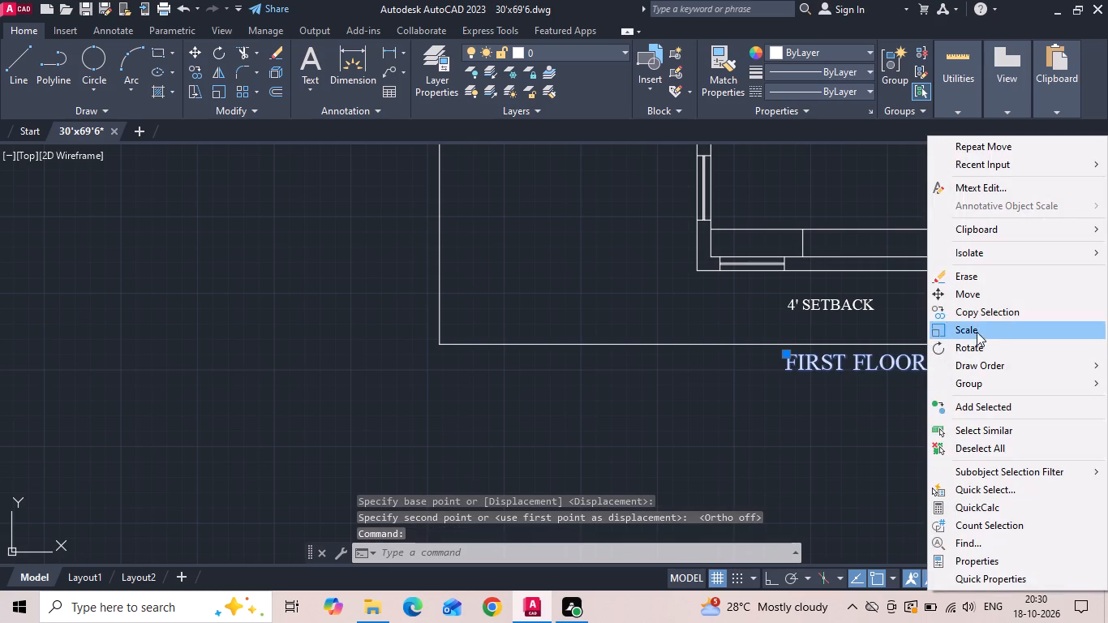
{"action": "left_click", "coordinate": [985, 316]}
{"action": "left_click", "coordinate": [991, 346]}
{"action": "scroll", "coordinate": [998, 369], "scroll_direction": "down", "scroll_amount": 3}
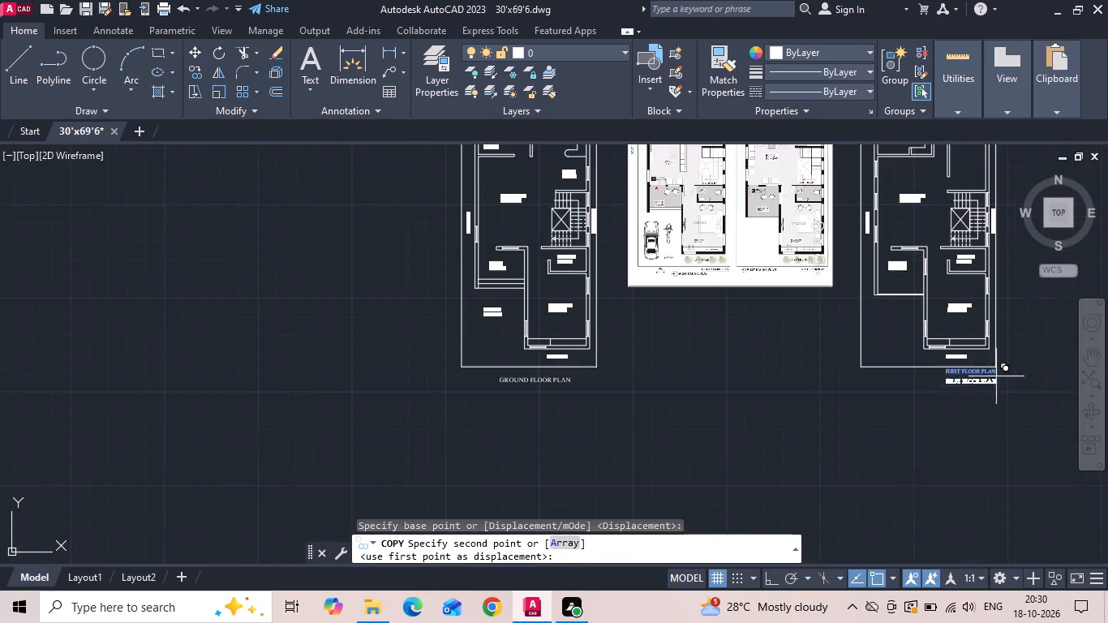
{"action": "scroll", "coordinate": [560, 372], "scroll_direction": "up", "scroll_amount": 3}
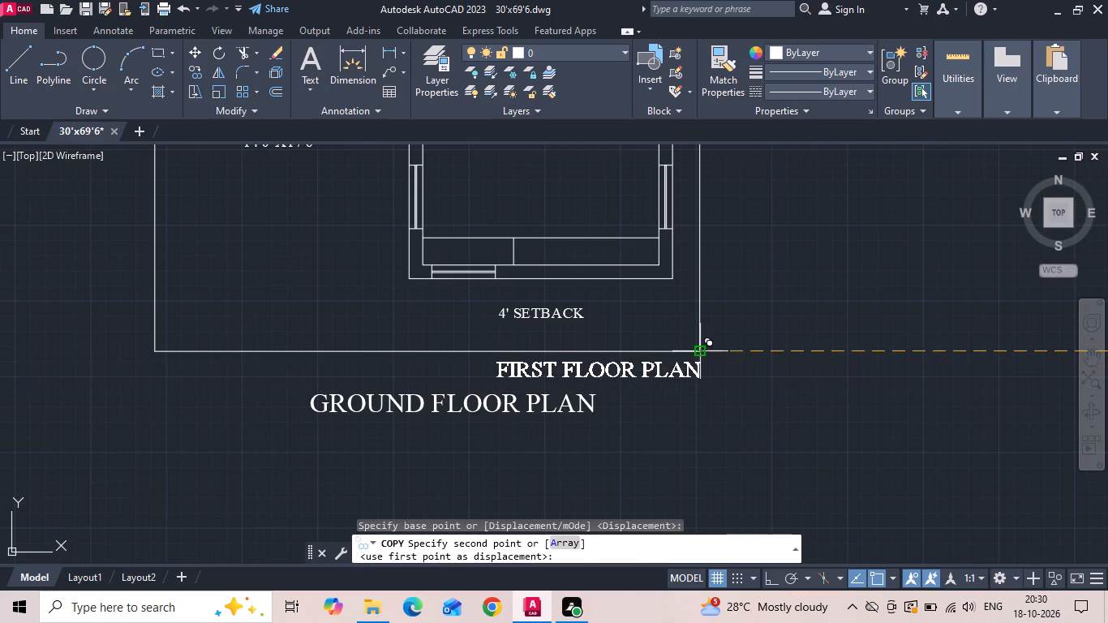
{"action": "left_click", "coordinate": [696, 351]}
{"action": "key", "text": "Escape"}
Erase the larger GROUND FLOOR PLAN title below the ground floor plan.
{"action": "left_click", "coordinate": [564, 418]}
{"action": "left_click", "coordinate": [478, 385]}
{"action": "key", "text": "Delete"}
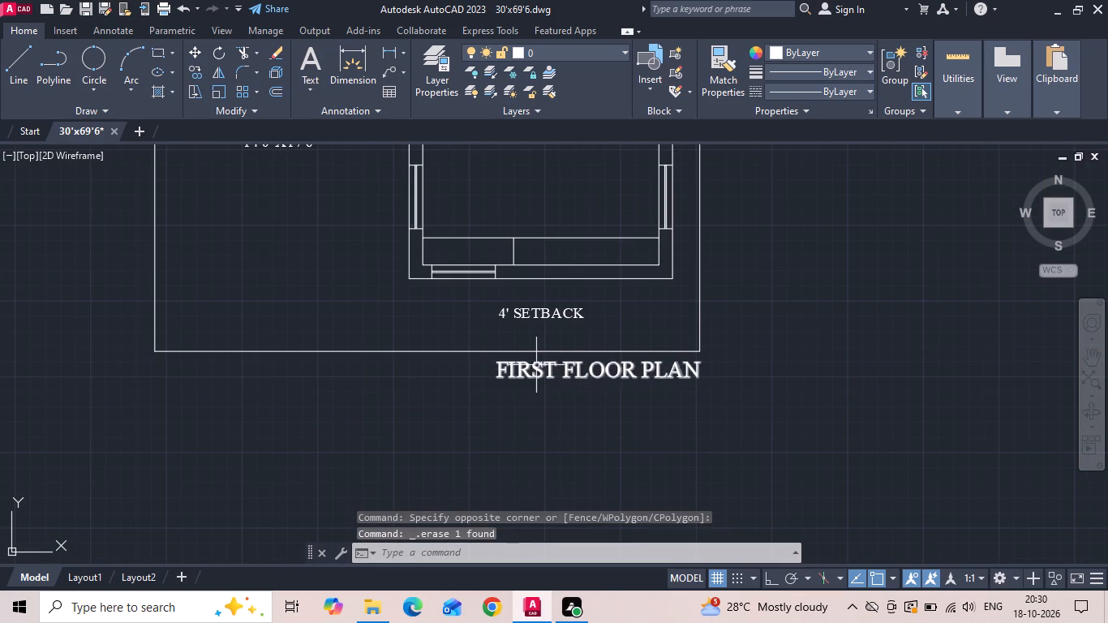
Change "FIRST" to "GROUND" in the copied title so it reads "GROUND FLOOR PLAN".
{"action": "double_click", "coordinate": [536, 365]}
{"action": "scroll", "coordinate": [536, 365], "scroll_direction": "up", "scroll_amount": 2}
{"action": "left_click_drag", "start_coordinate": [564, 376], "coordinate": [397, 366]}
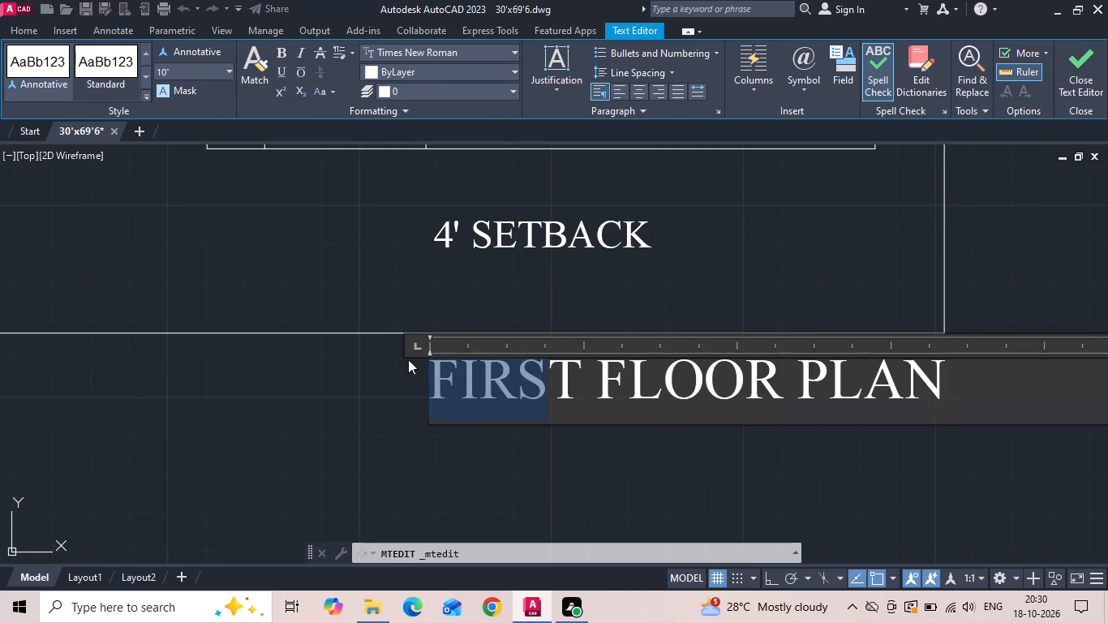
{"action": "left_click_drag", "start_coordinate": [578, 380], "coordinate": [272, 353]}
{"action": "key", "text": "BackSpace"}
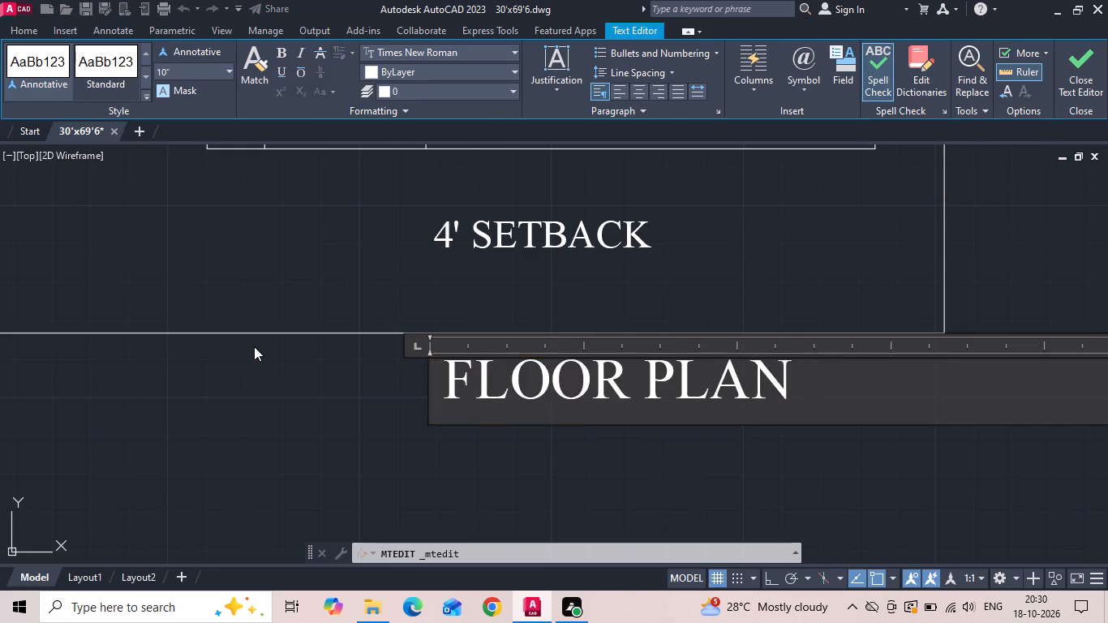
{"action": "type", "text": "GROUND"}
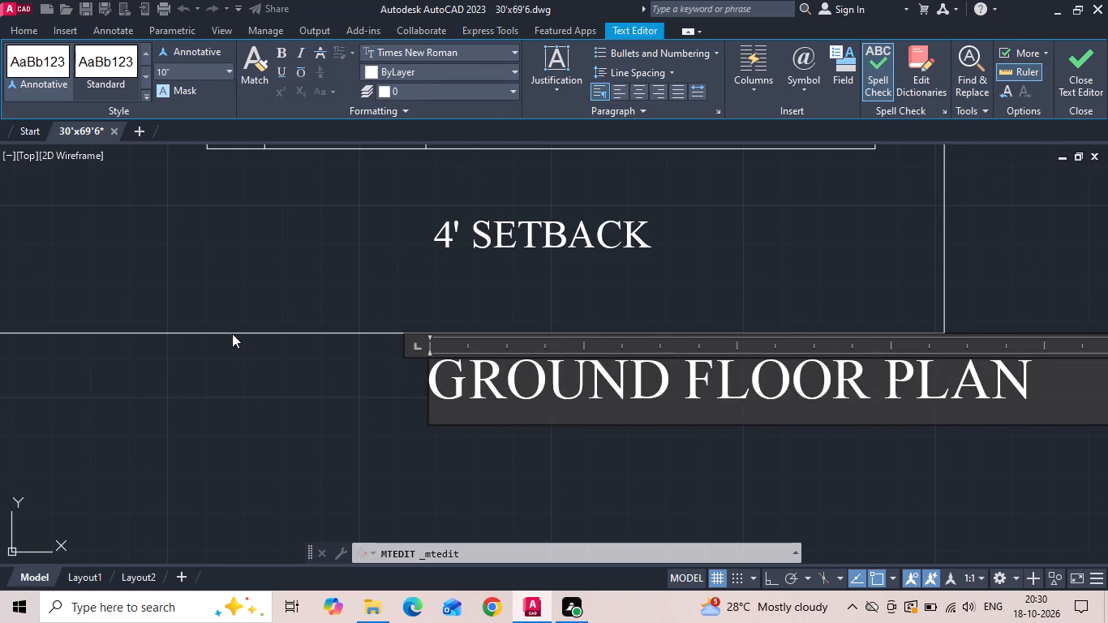
{"action": "left_click", "coordinate": [255, 393]}
Move the GROUND FLOOR PLAN title straight left so its end lies just inside the plot's lower-right corner.
{"action": "key", "text": "F8"}
{"action": "left_click", "coordinate": [363, 420]}
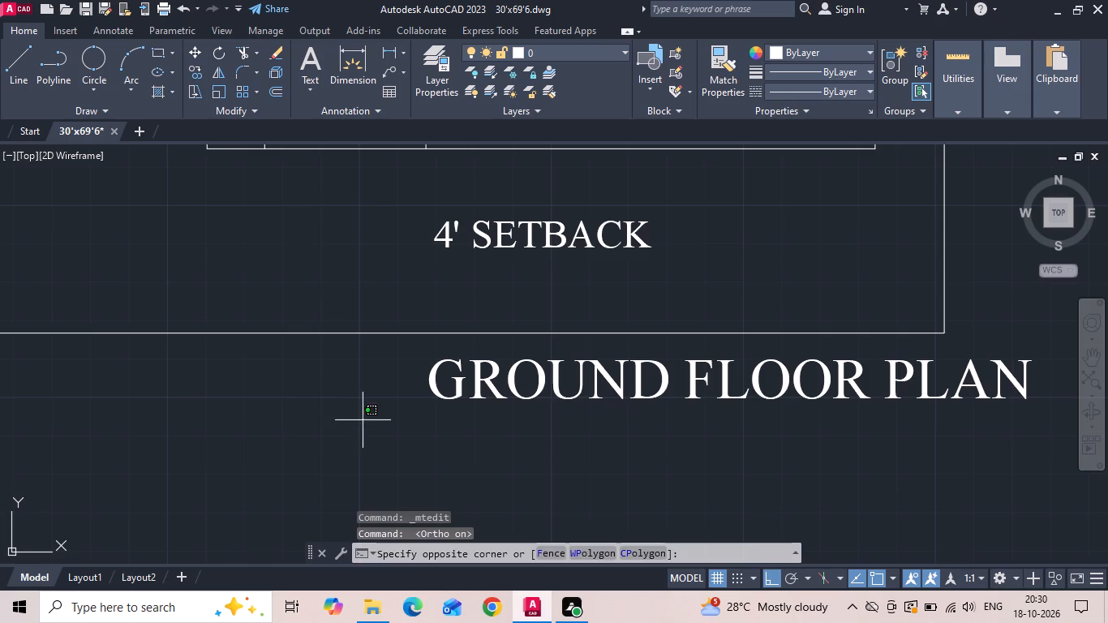
{"action": "left_click", "coordinate": [338, 379]}
{"action": "left_click", "coordinate": [440, 386]}
{"action": "right_click", "coordinate": [440, 386]}
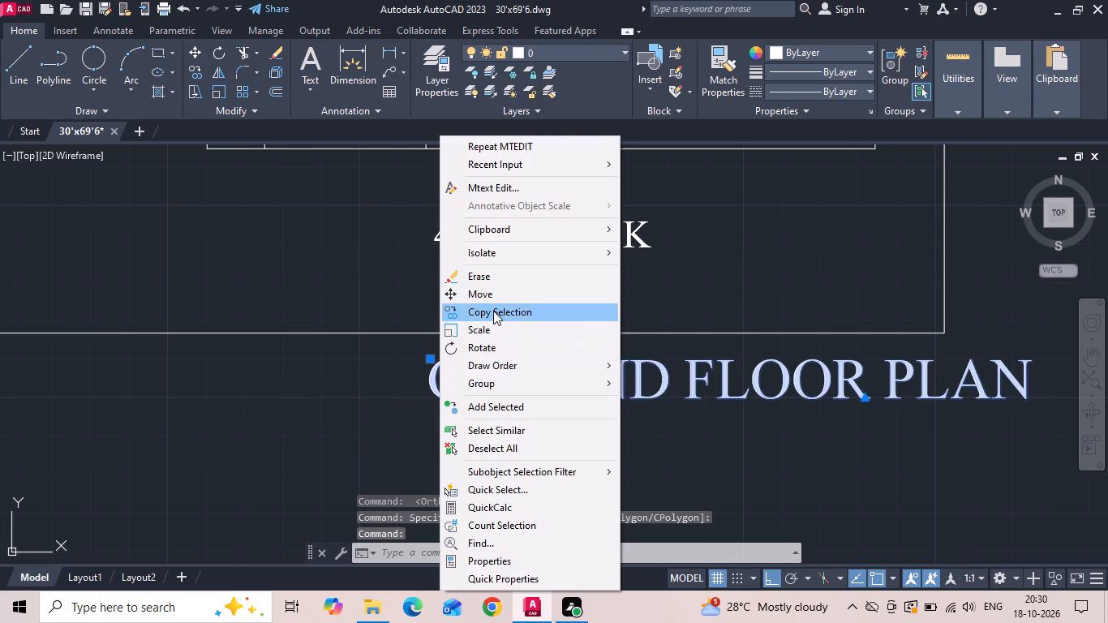
{"action": "left_click", "coordinate": [494, 303]}
{"action": "scroll", "coordinate": [494, 302], "scroll_direction": "down", "scroll_amount": 2}
{"action": "left_click", "coordinate": [645, 430]}
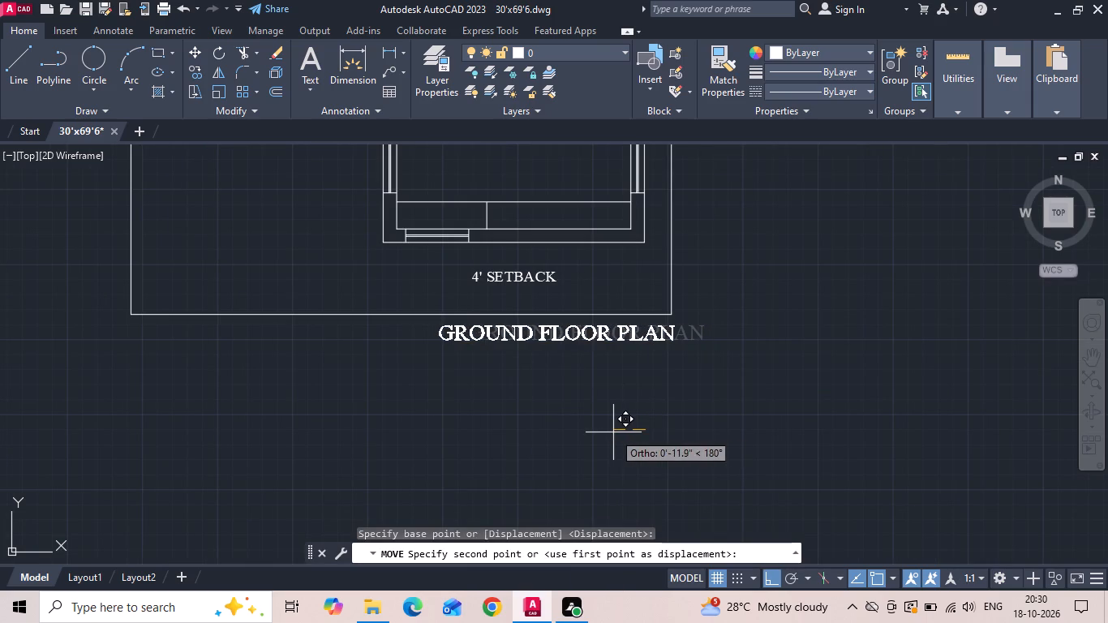
{"action": "left_click", "coordinate": [607, 432]}
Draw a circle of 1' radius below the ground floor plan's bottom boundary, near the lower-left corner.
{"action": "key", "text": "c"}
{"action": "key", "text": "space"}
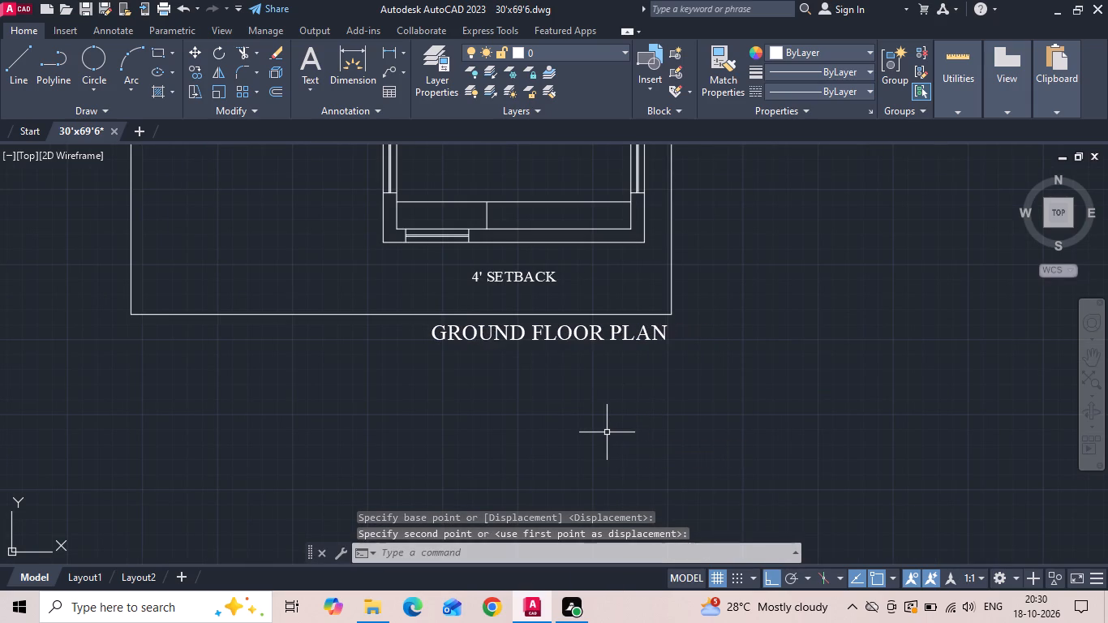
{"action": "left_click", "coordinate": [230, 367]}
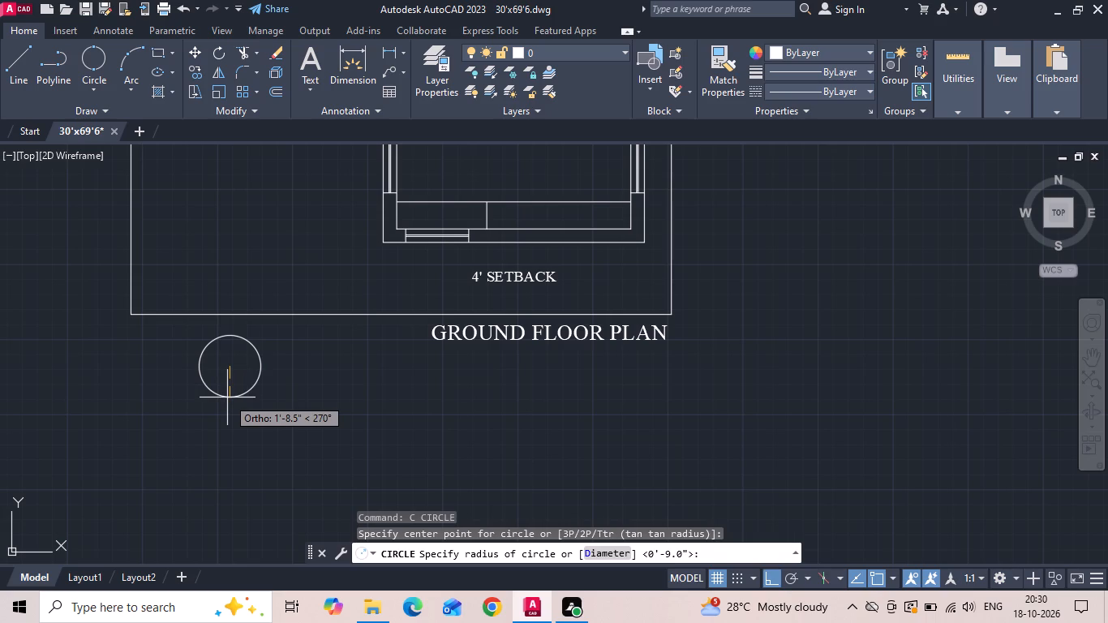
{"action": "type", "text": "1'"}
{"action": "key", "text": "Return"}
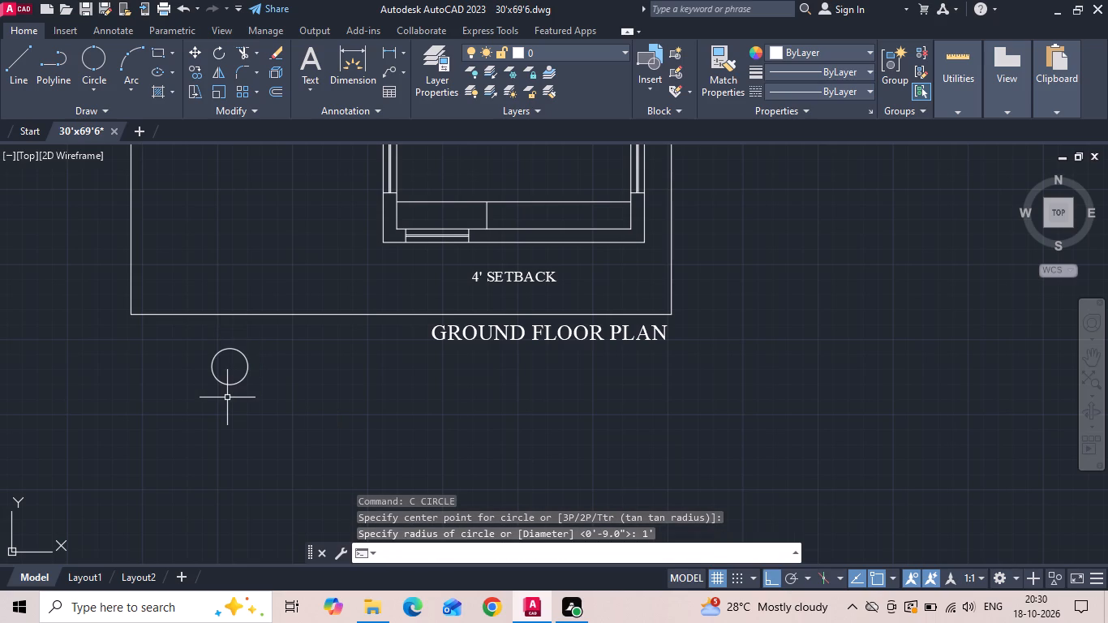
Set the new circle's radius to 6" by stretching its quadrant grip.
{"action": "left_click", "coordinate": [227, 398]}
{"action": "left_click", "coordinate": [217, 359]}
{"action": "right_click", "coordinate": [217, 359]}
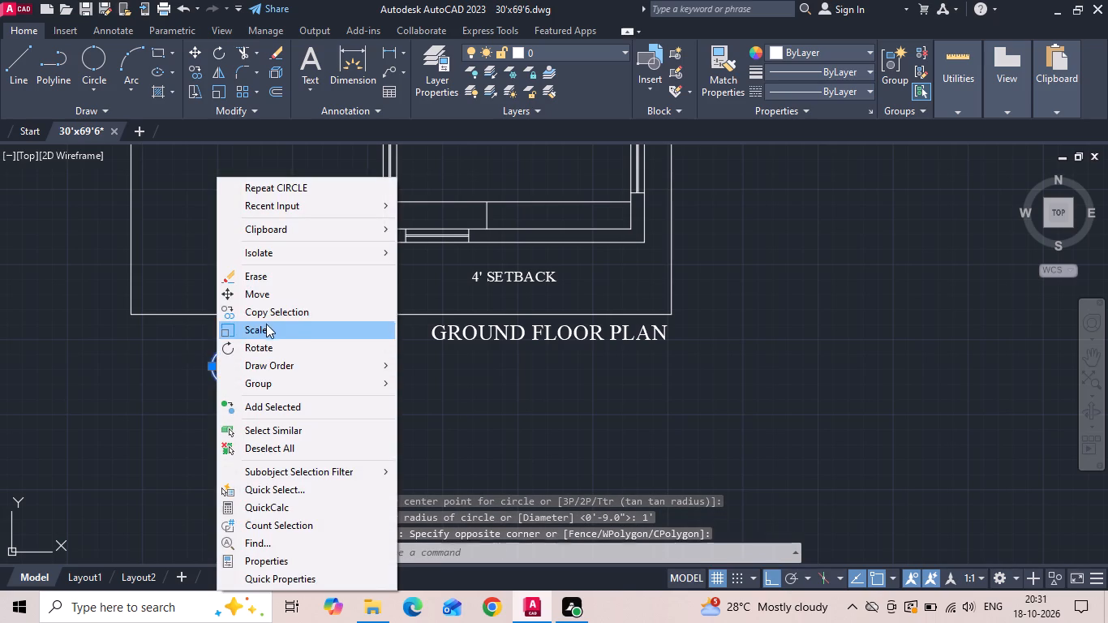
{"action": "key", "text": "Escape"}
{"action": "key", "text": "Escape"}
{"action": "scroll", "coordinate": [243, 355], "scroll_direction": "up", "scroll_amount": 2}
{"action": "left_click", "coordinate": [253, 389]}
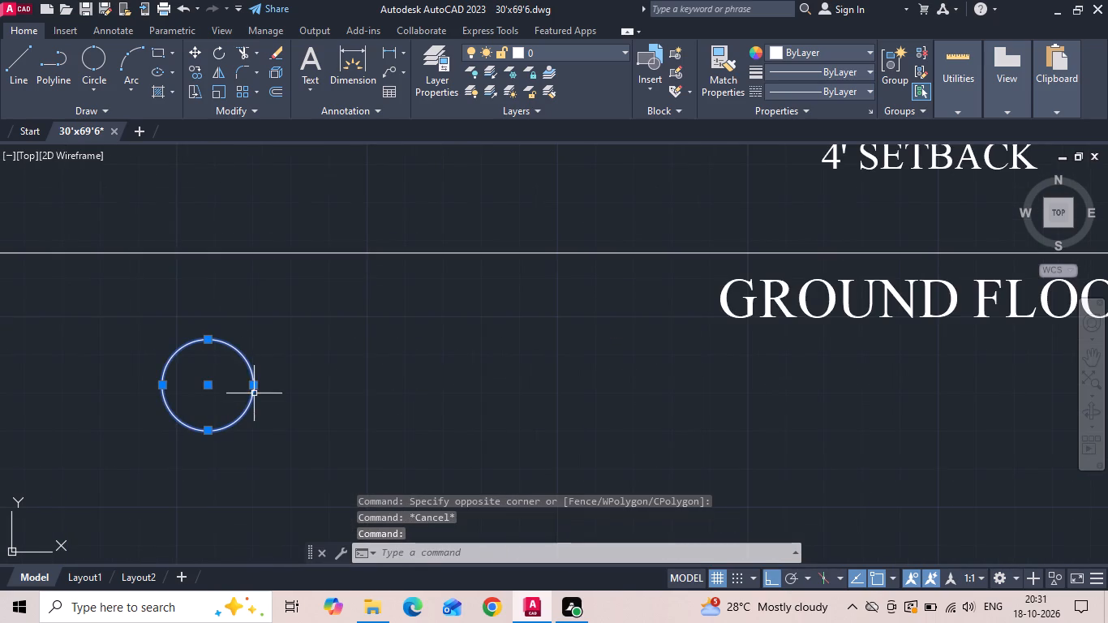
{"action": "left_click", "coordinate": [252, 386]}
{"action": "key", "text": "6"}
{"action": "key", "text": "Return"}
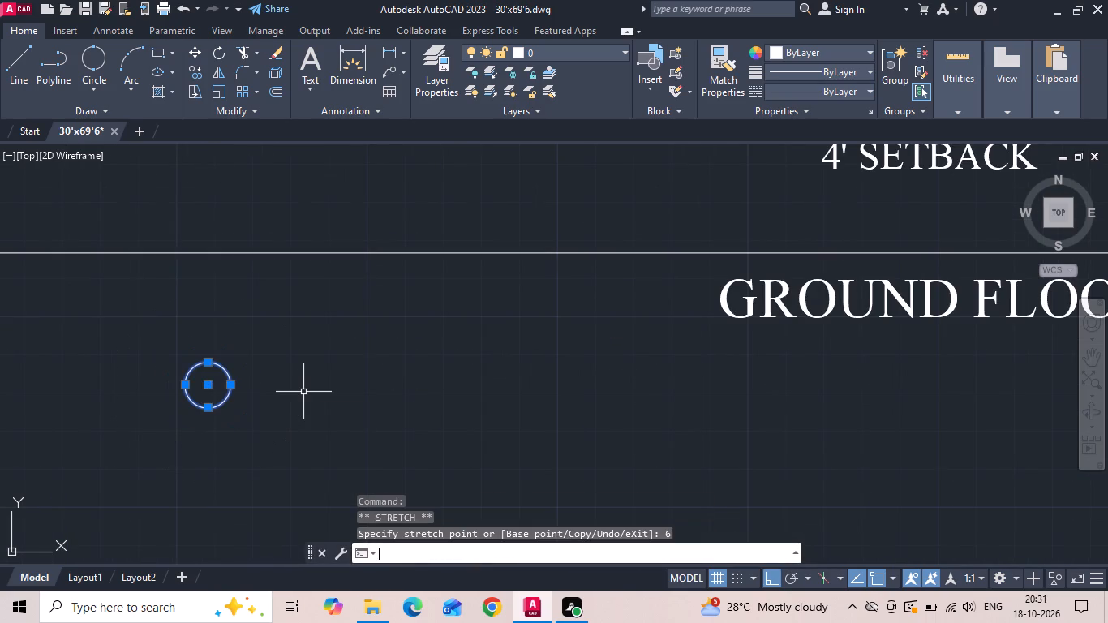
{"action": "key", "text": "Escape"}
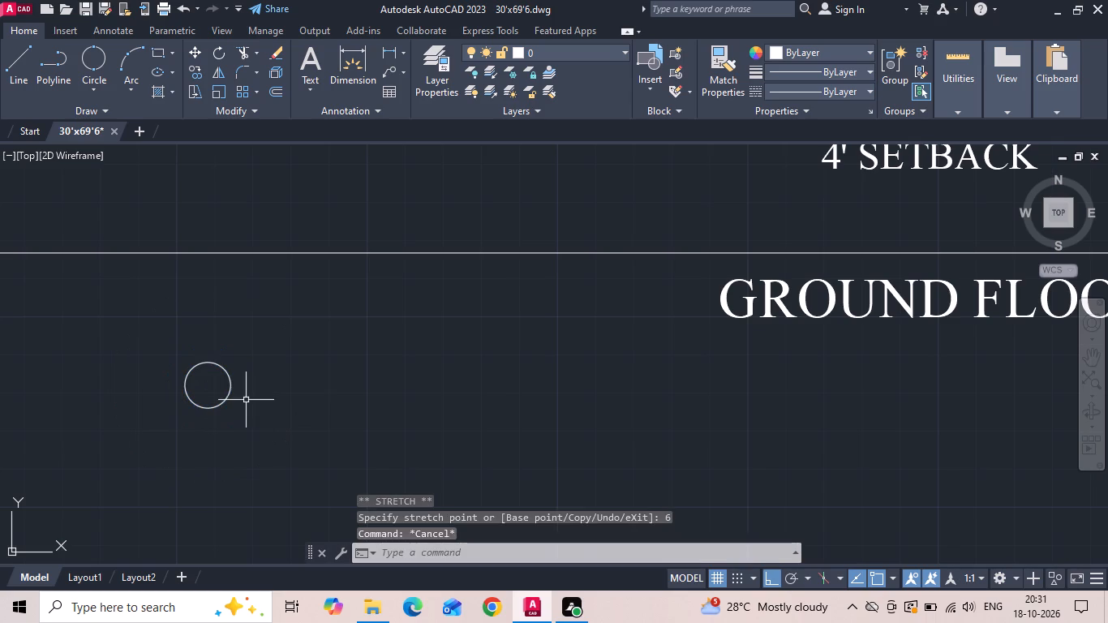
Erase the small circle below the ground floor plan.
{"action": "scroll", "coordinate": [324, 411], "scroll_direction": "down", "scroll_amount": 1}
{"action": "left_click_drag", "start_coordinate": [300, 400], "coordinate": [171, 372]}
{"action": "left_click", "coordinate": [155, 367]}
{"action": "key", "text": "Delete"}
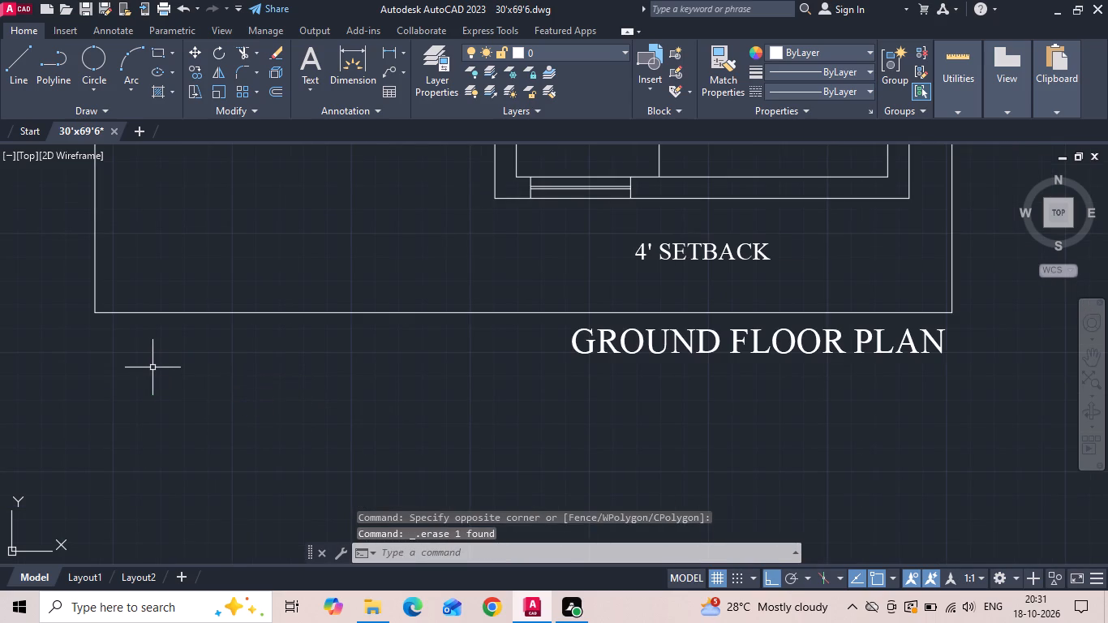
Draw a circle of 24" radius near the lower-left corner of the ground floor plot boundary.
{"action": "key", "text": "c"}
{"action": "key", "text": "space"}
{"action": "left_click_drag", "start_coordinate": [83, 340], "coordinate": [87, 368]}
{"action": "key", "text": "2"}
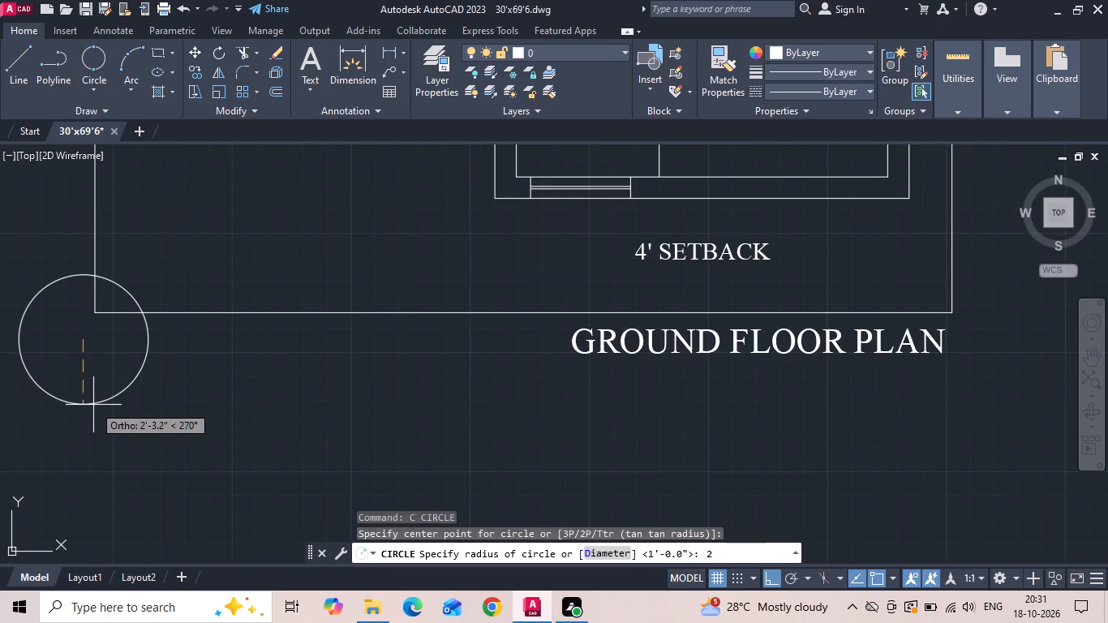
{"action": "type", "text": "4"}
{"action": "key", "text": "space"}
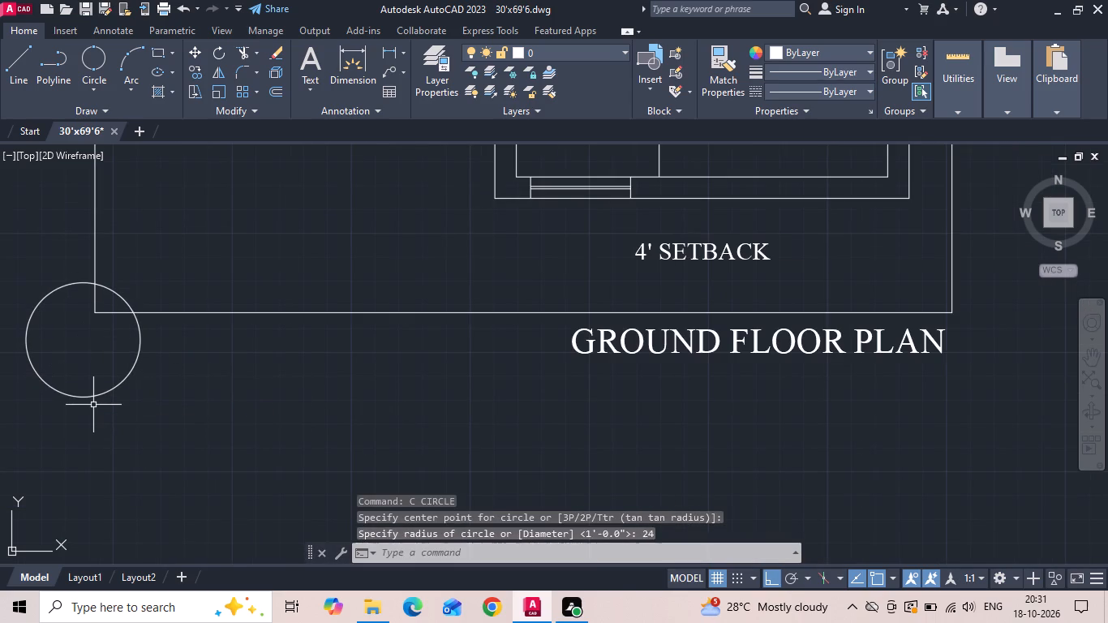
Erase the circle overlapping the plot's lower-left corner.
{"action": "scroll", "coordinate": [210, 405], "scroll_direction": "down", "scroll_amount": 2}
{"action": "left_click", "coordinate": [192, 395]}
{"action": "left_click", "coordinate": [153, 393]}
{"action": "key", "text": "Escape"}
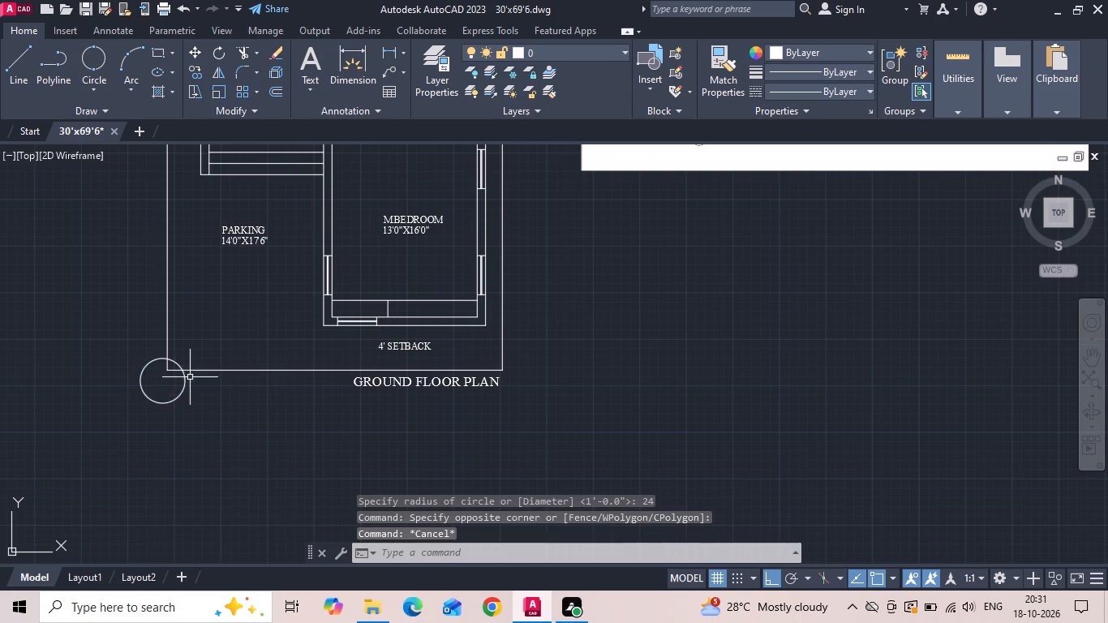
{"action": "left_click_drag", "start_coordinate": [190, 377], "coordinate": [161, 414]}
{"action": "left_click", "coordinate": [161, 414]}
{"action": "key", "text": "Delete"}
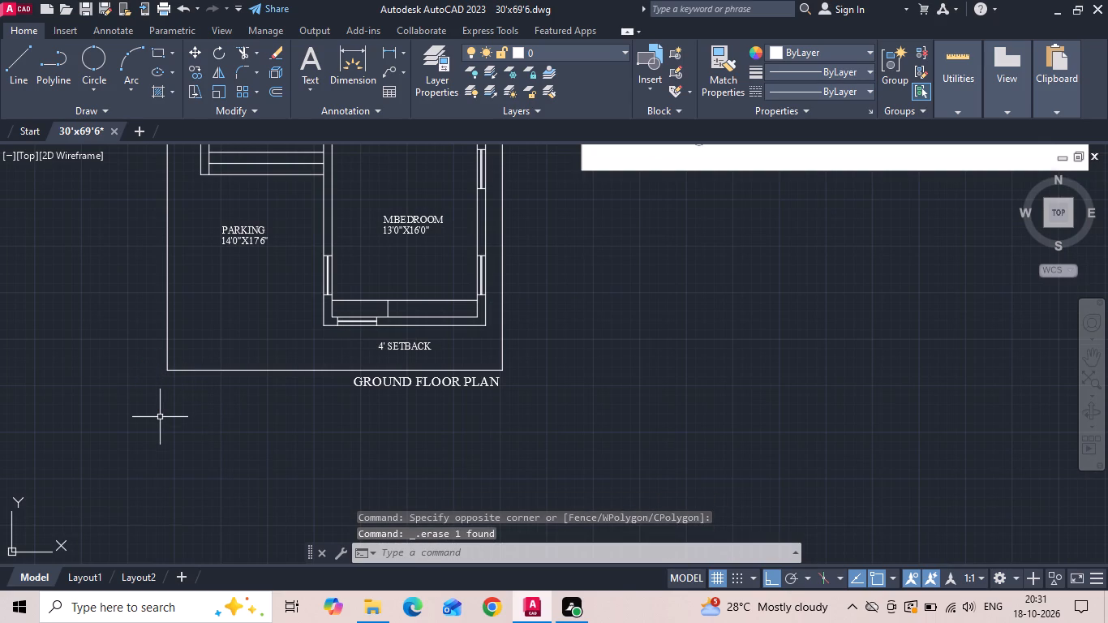
Draw a circle of 1'6" radius just below the plot boundary, near the ground floor plan's lower-left corner.
{"action": "key", "text": "c"}
{"action": "key", "text": "space"}
{"action": "scroll", "coordinate": [179, 389], "scroll_direction": "up", "scroll_amount": 2}
{"action": "left_click", "coordinate": [200, 419]}
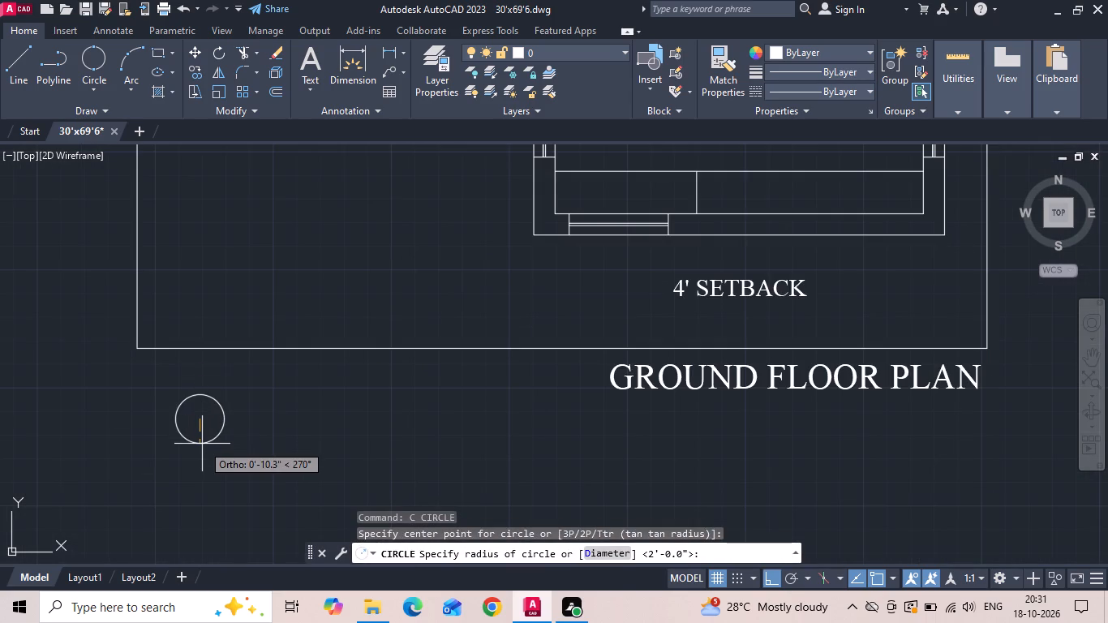
{"action": "type", "text": "1'6"}
{"action": "key", "text": "Return"}
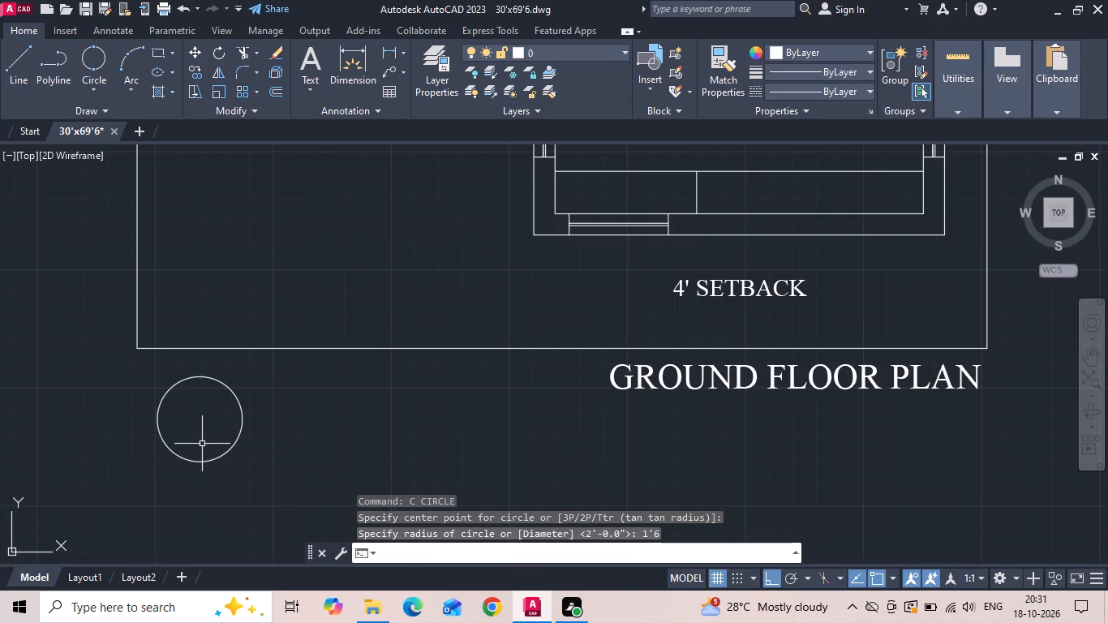
Draw a horizontal line from the circle's centre to its left quadrant.
{"action": "scroll", "coordinate": [244, 452], "scroll_direction": "down", "scroll_amount": 3}
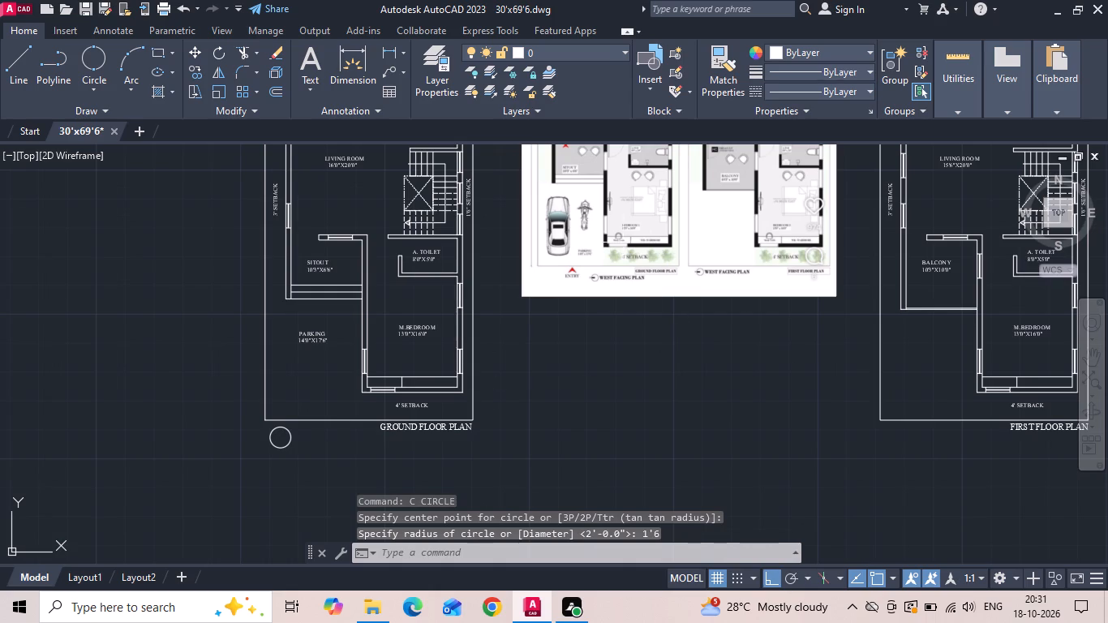
{"action": "scroll", "coordinate": [621, 241], "scroll_direction": "up", "scroll_amount": 2}
{"action": "middle_click_drag", "start_coordinate": [496, 409], "coordinate": [986, 241]}
{"action": "middle_click_drag", "start_coordinate": [610, 364], "coordinate": [784, 181]}
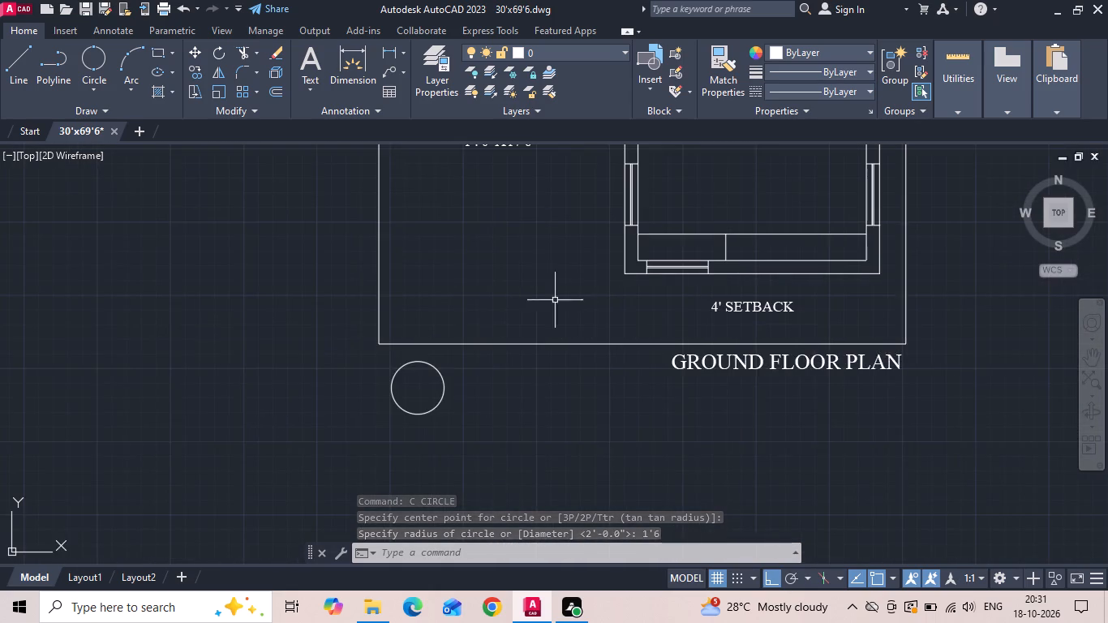
{"action": "scroll", "coordinate": [395, 384], "scroll_direction": "up", "scroll_amount": 3}
{"action": "type", "text": "L"}
{"action": "key", "text": "space"}
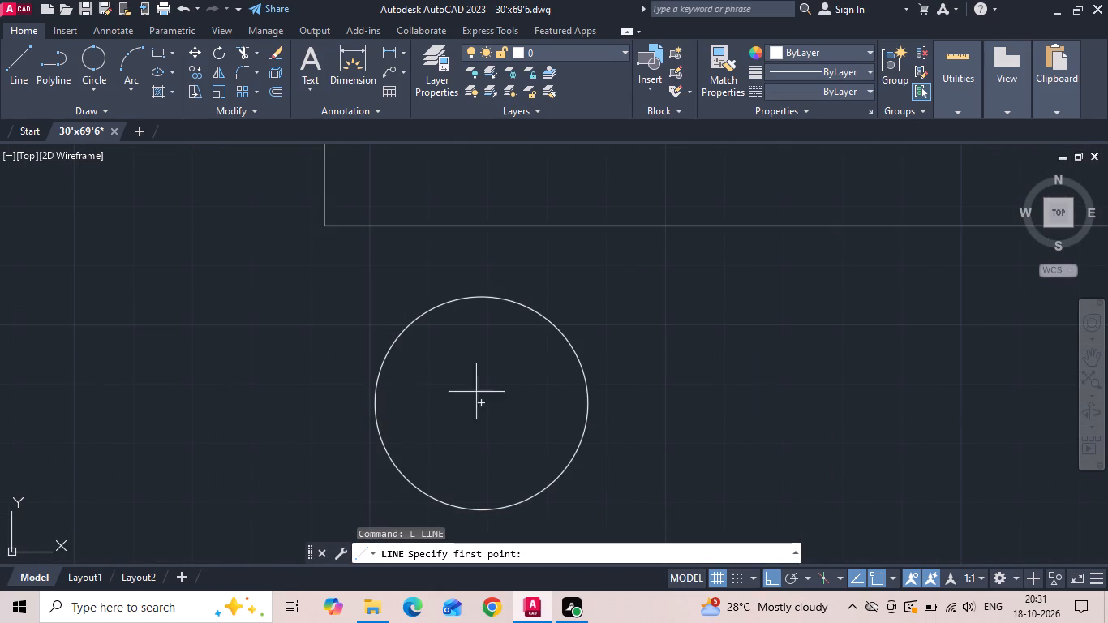
{"action": "left_click", "coordinate": [483, 402]}
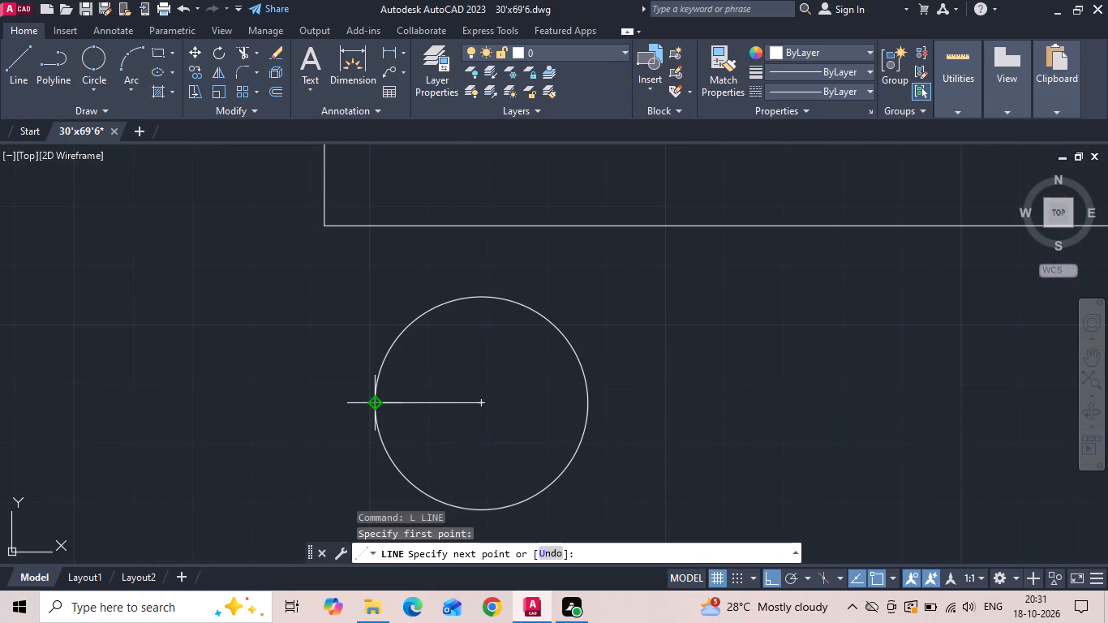
{"action": "left_click", "coordinate": [371, 402]}
{"action": "key", "text": "Escape"}
Replace the circle's radius line with two parallel lines offset 1" above and below it, erasing the original.
{"action": "type", "text": "O"}
{"action": "key", "text": "space"}
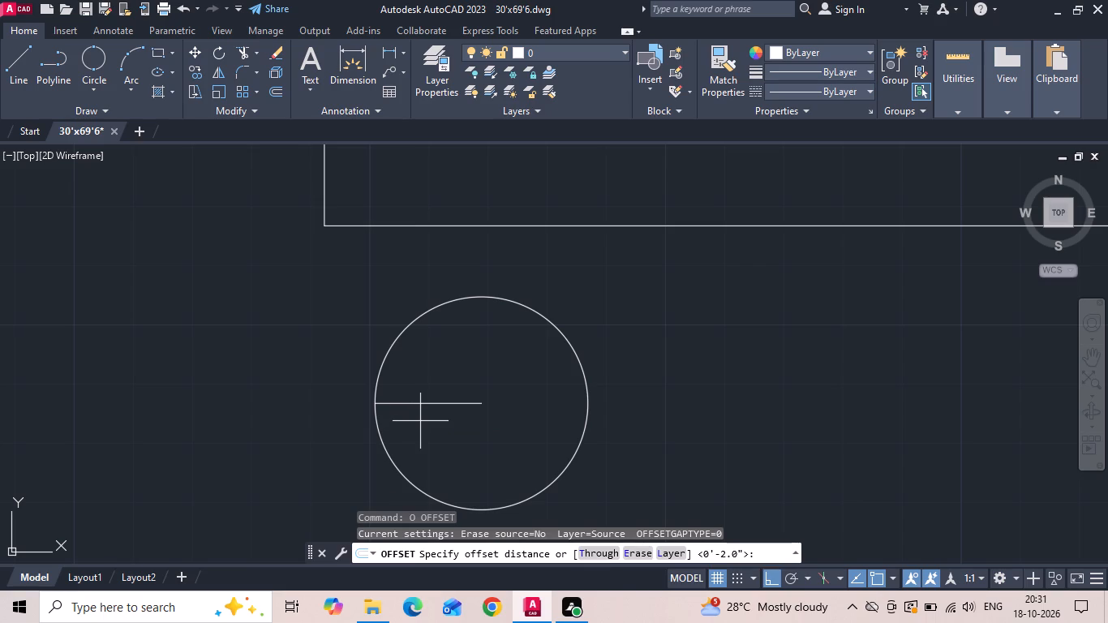
{"action": "key", "text": "1"}
{"action": "key", "text": "space"}
{"action": "left_click", "coordinate": [427, 402]}
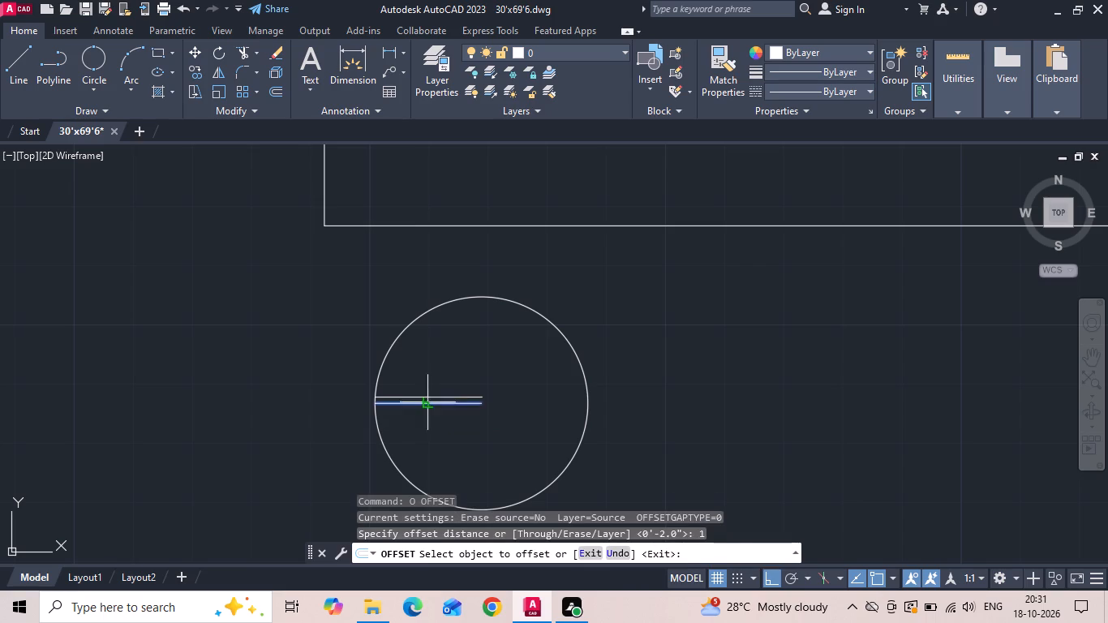
{"action": "left_click", "coordinate": [432, 367]}
{"action": "left_click", "coordinate": [423, 404]}
{"action": "left_click", "coordinate": [423, 410]}
{"action": "key", "text": "Escape"}
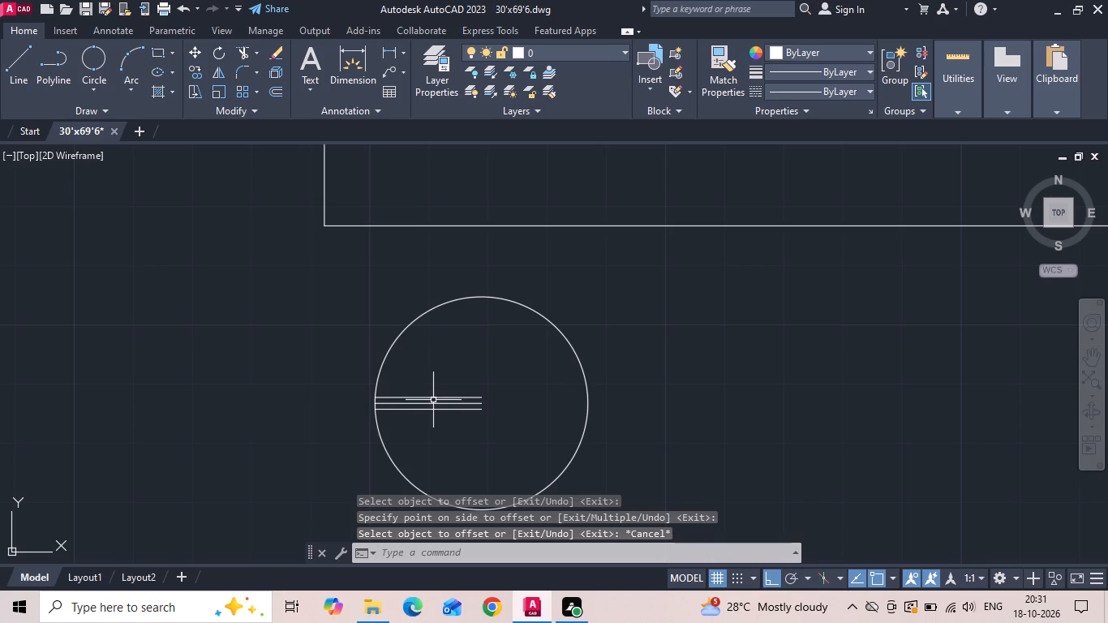
{"action": "left_click", "coordinate": [433, 403]}
{"action": "key", "text": "Delete"}
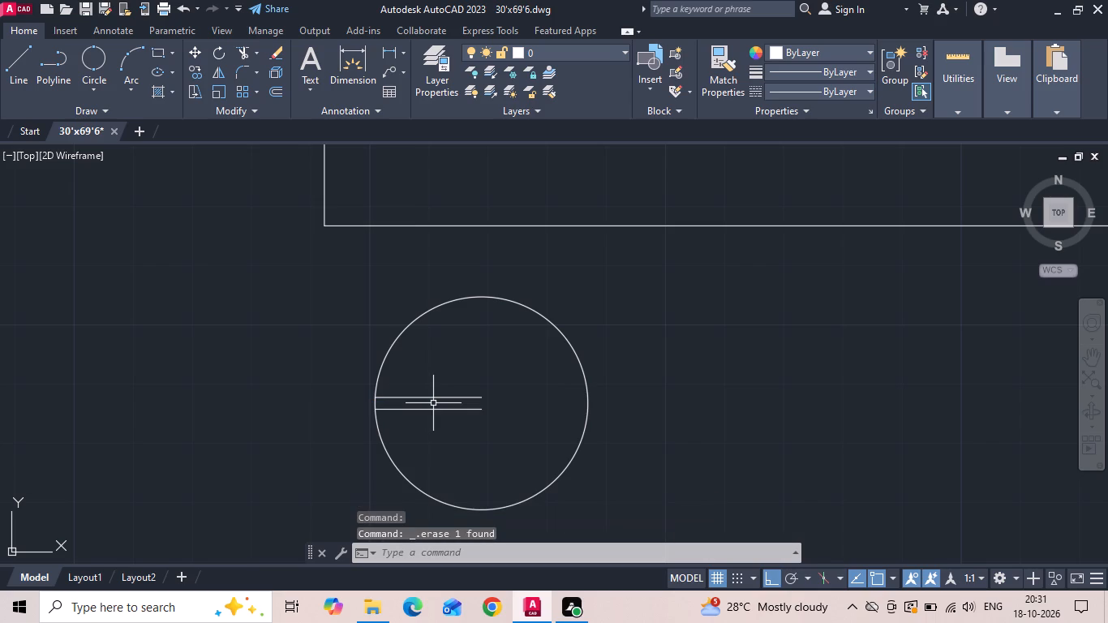
Close the narrow bar inside the circle with a short vertical line joining the two lines' inner ends.
{"action": "type", "text": "L"}
{"action": "key", "text": "space"}
{"action": "scroll", "coordinate": [468, 409], "scroll_direction": "up", "scroll_amount": 2}
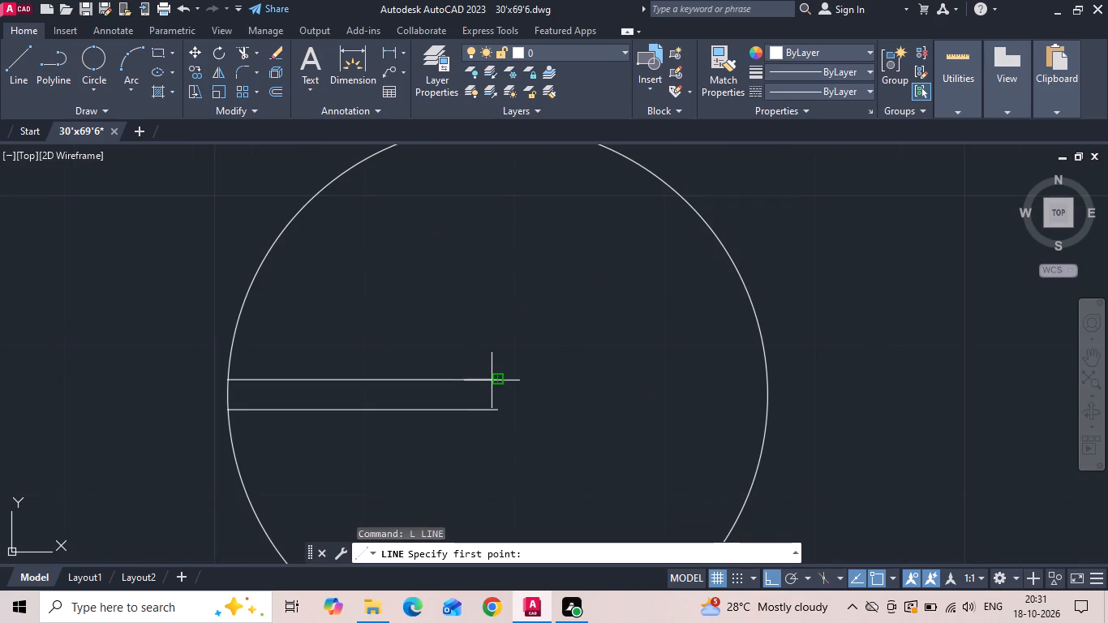
{"action": "left_click", "coordinate": [492, 380]}
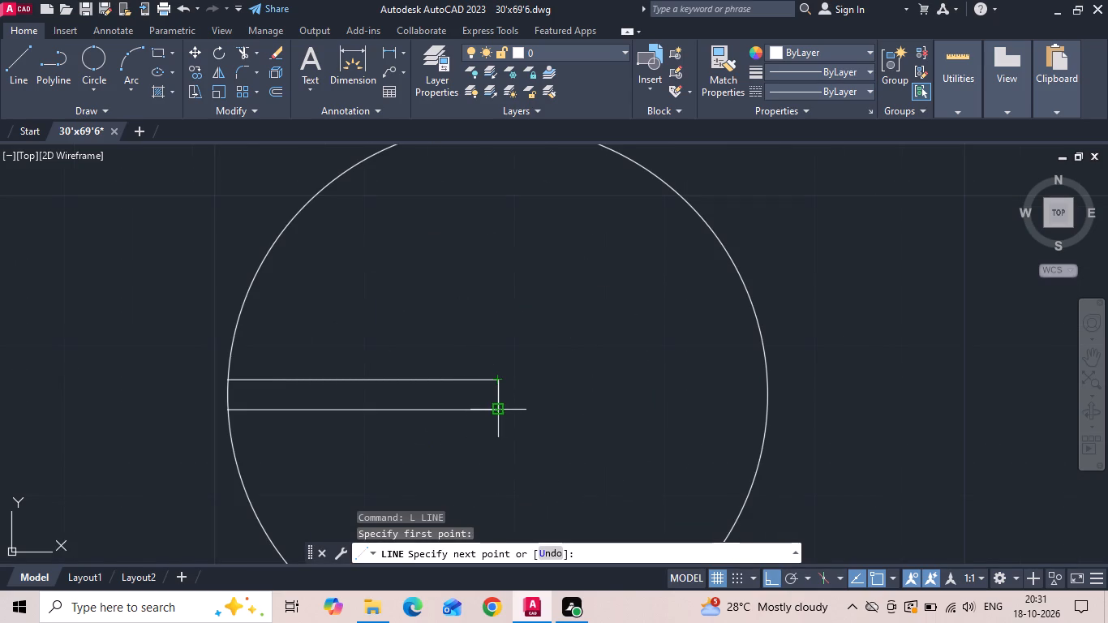
{"action": "left_click", "coordinate": [496, 413]}
{"action": "key", "text": "Escape"}
Fill the narrow bar inside the circle with a solid hatch in black (0,0,0).
{"action": "scroll", "coordinate": [597, 384], "scroll_direction": "down", "scroll_amount": 2}
{"action": "scroll", "coordinate": [524, 390], "scroll_direction": "down", "scroll_amount": 3}
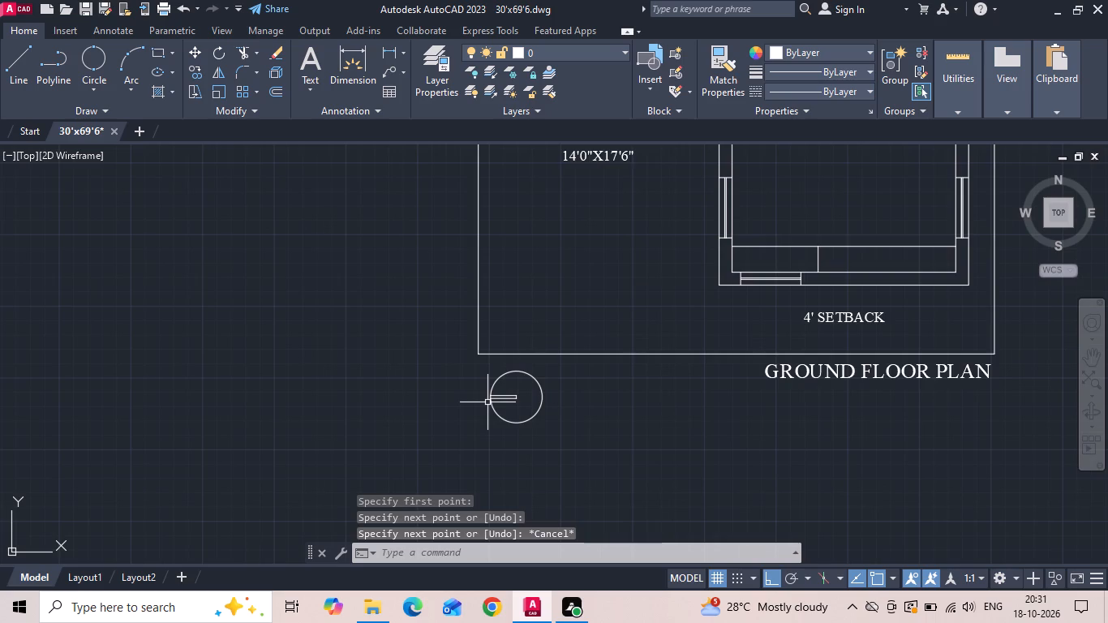
{"action": "scroll", "coordinate": [481, 401], "scroll_direction": "up", "scroll_amount": 1}
{"action": "type", "text": "H"}
{"action": "key", "text": "space"}
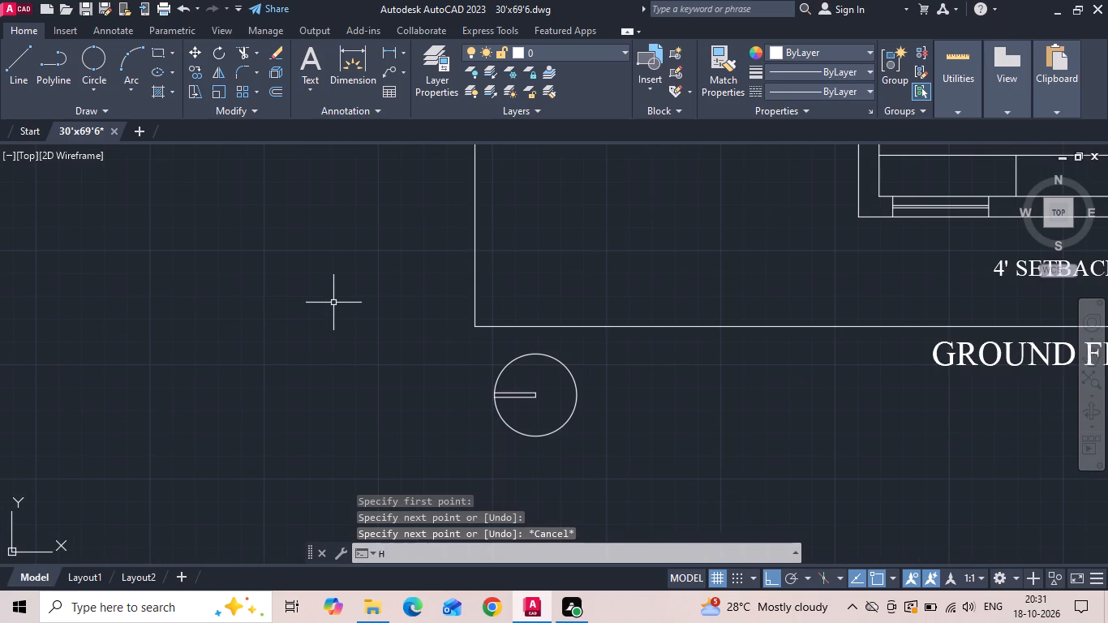
{"action": "scroll", "coordinate": [537, 410], "scroll_direction": "up", "scroll_amount": 3}
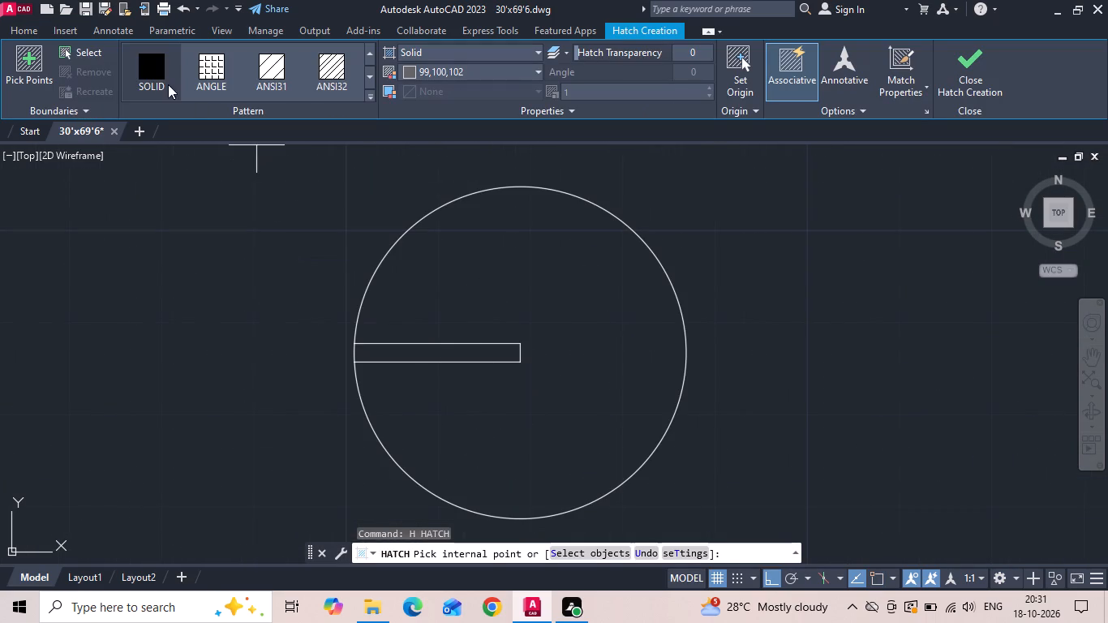
{"action": "left_click", "coordinate": [412, 74]}
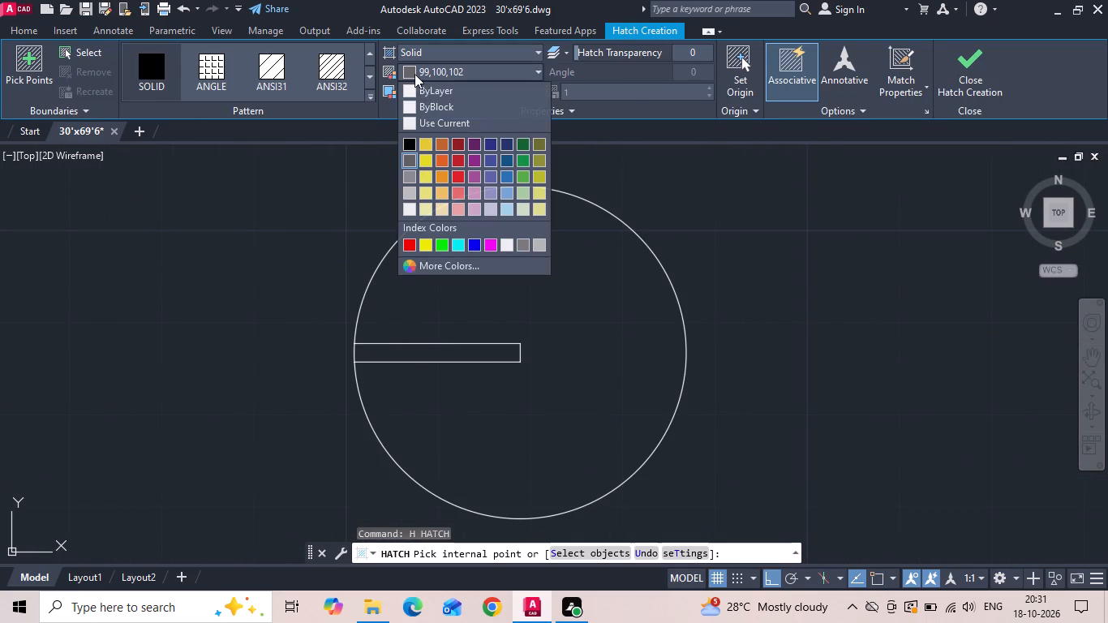
{"action": "left_click", "coordinate": [404, 138]}
{"action": "left_click", "coordinate": [424, 349]}
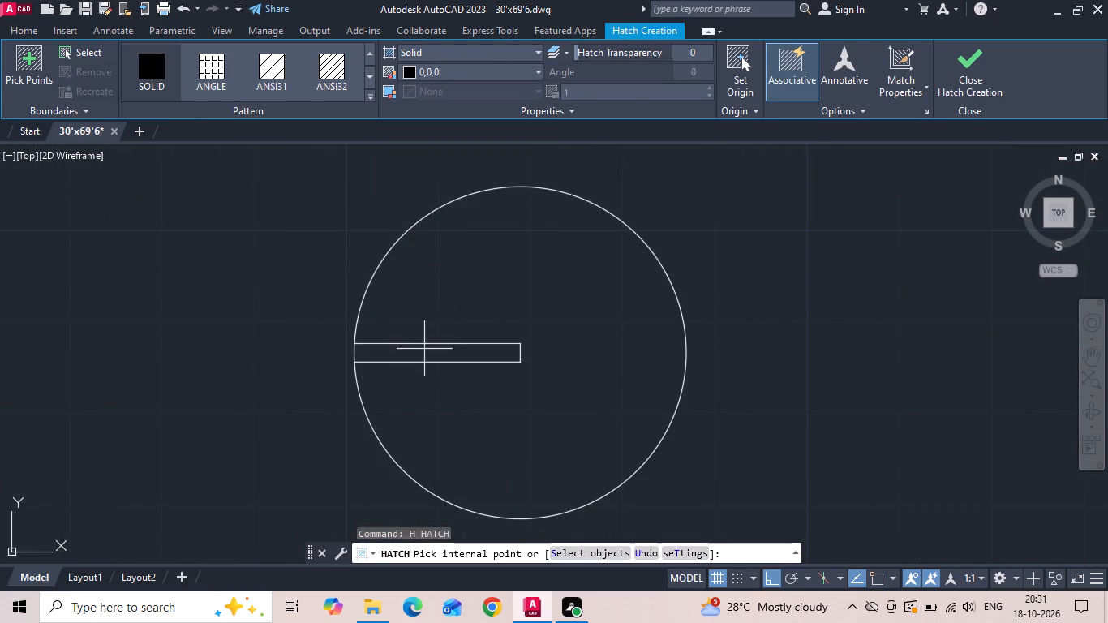
{"action": "key", "text": "Escape"}
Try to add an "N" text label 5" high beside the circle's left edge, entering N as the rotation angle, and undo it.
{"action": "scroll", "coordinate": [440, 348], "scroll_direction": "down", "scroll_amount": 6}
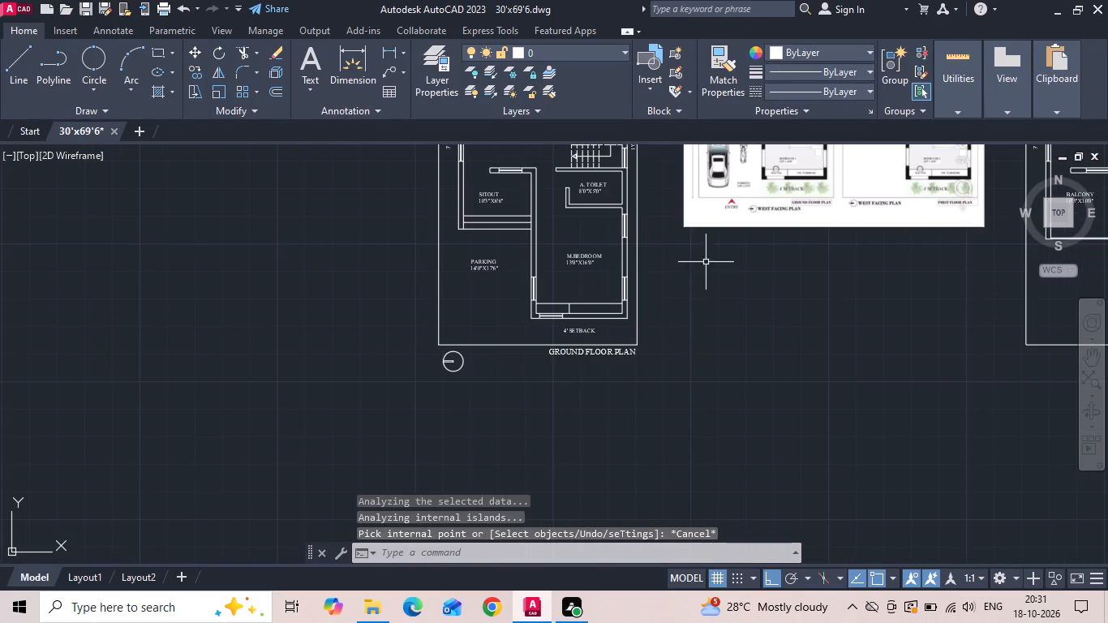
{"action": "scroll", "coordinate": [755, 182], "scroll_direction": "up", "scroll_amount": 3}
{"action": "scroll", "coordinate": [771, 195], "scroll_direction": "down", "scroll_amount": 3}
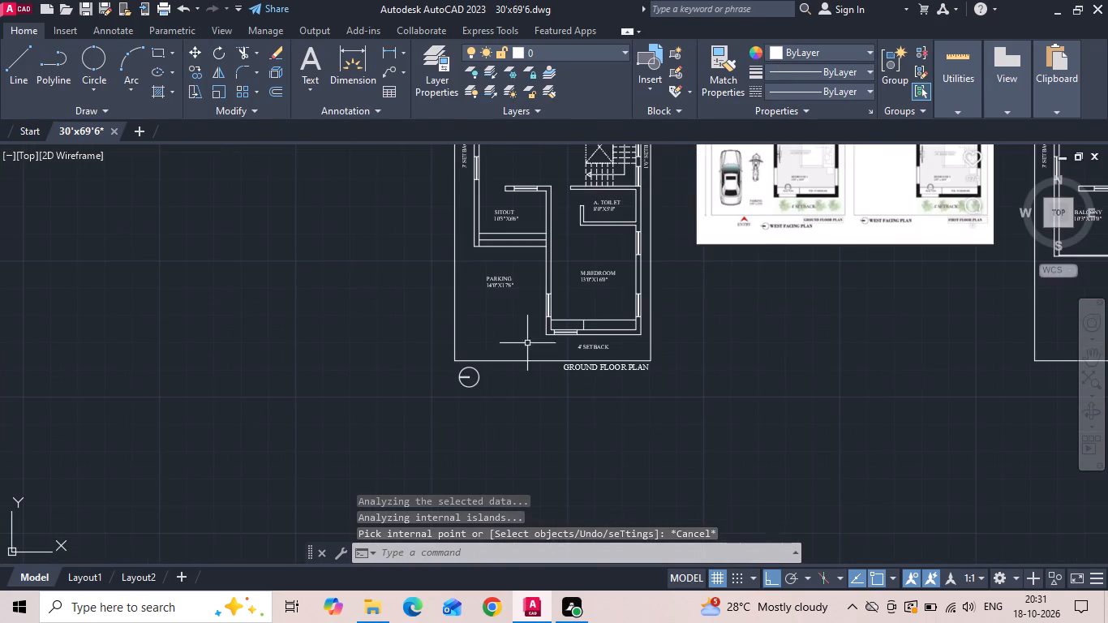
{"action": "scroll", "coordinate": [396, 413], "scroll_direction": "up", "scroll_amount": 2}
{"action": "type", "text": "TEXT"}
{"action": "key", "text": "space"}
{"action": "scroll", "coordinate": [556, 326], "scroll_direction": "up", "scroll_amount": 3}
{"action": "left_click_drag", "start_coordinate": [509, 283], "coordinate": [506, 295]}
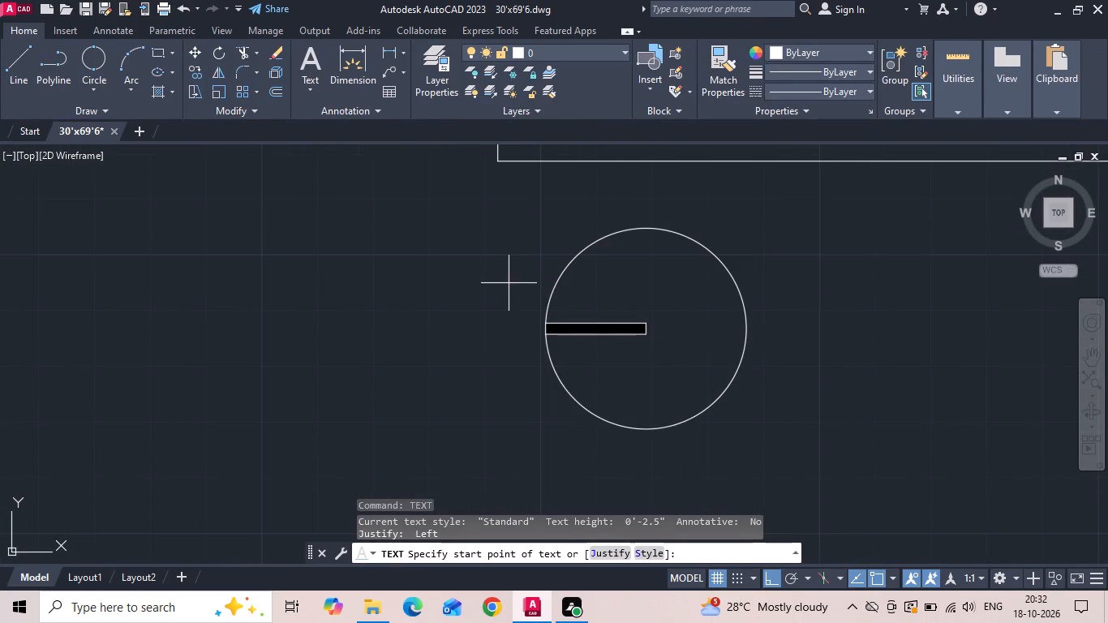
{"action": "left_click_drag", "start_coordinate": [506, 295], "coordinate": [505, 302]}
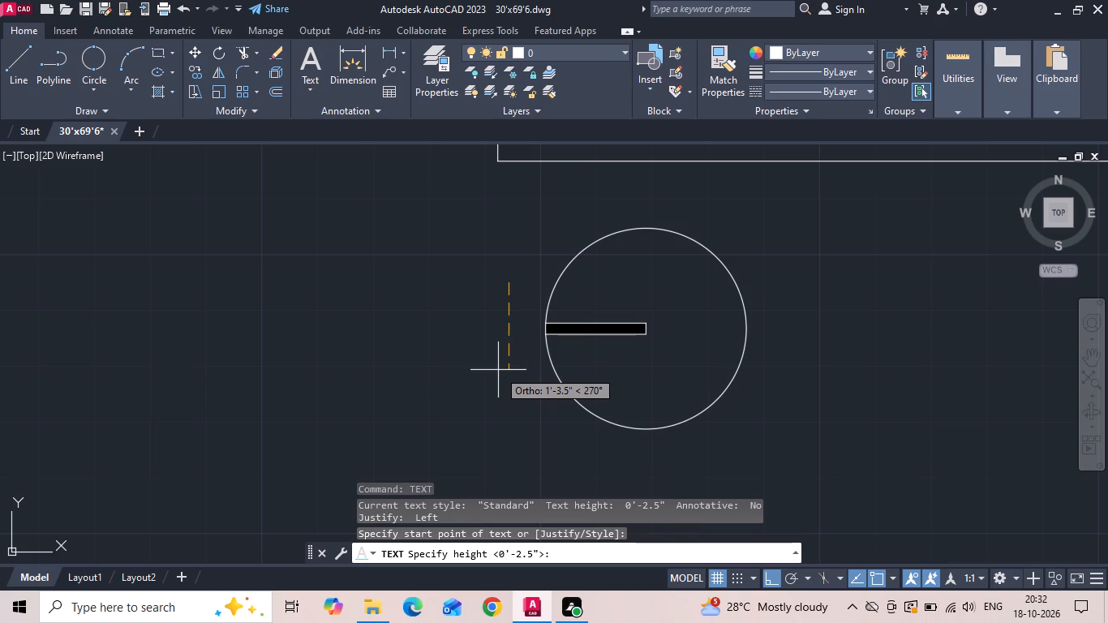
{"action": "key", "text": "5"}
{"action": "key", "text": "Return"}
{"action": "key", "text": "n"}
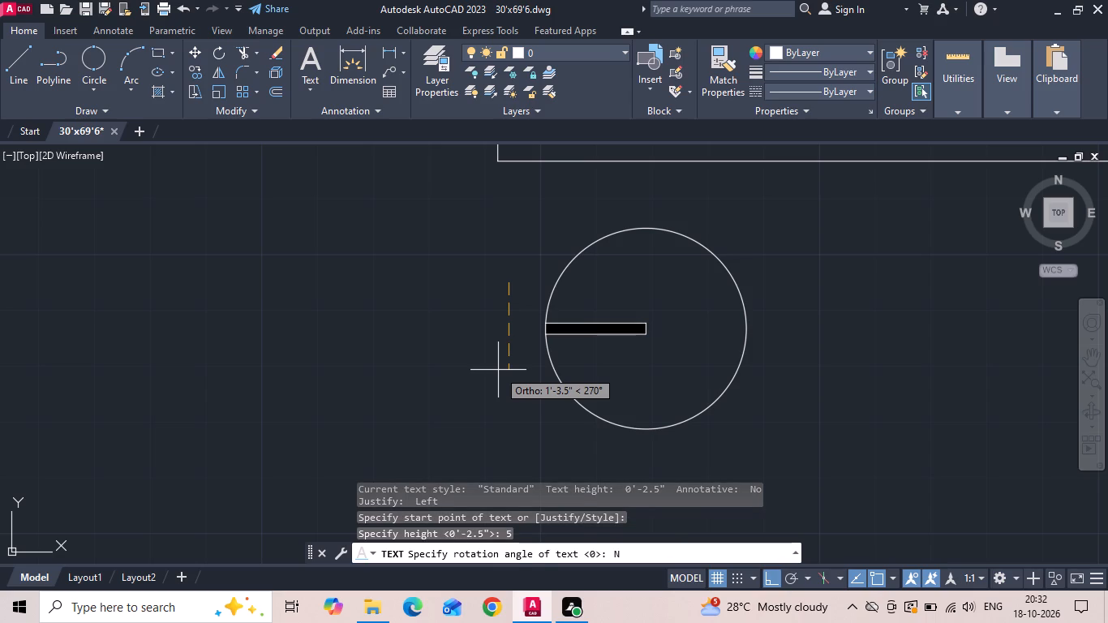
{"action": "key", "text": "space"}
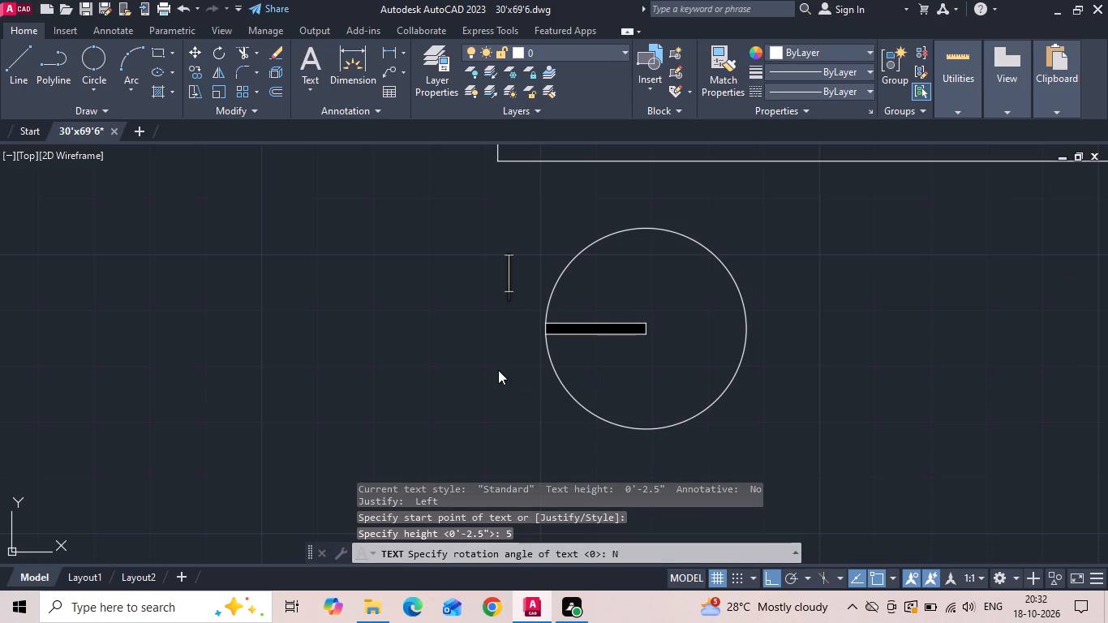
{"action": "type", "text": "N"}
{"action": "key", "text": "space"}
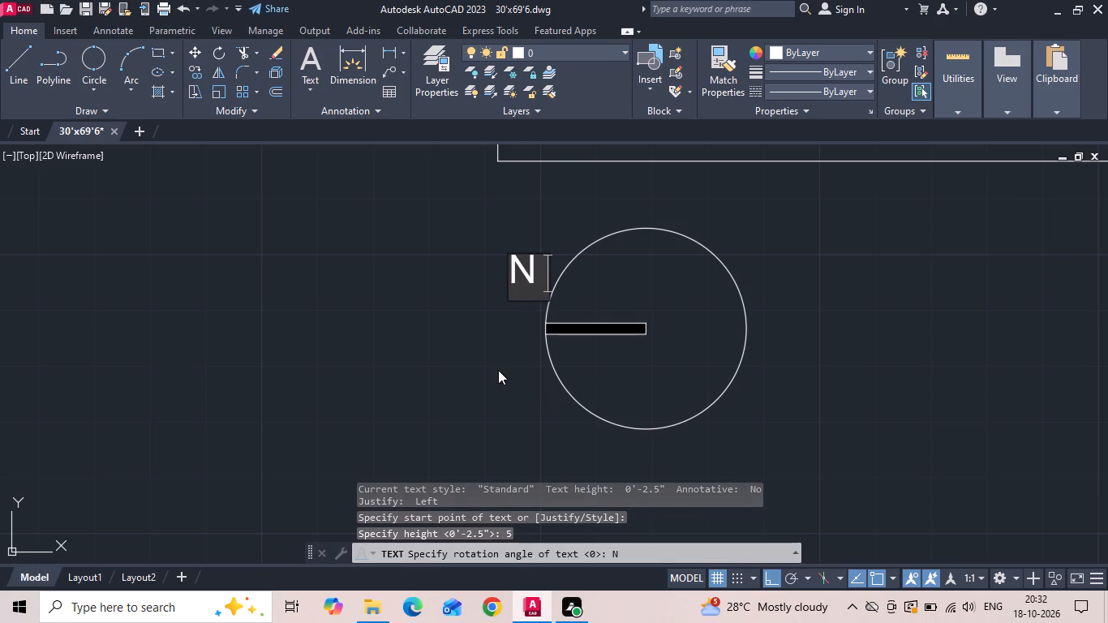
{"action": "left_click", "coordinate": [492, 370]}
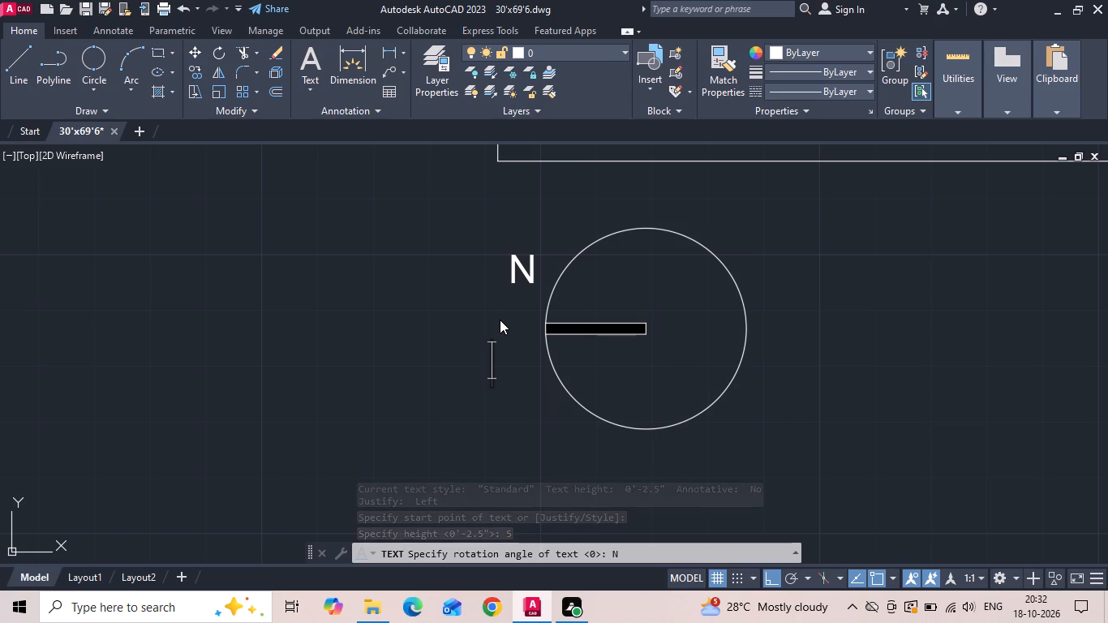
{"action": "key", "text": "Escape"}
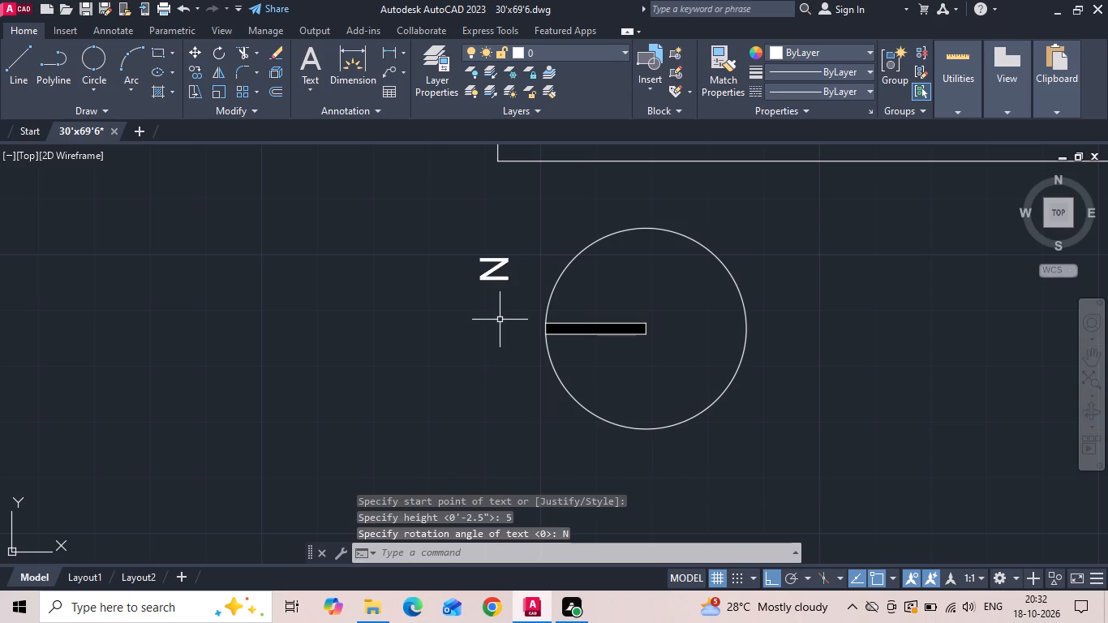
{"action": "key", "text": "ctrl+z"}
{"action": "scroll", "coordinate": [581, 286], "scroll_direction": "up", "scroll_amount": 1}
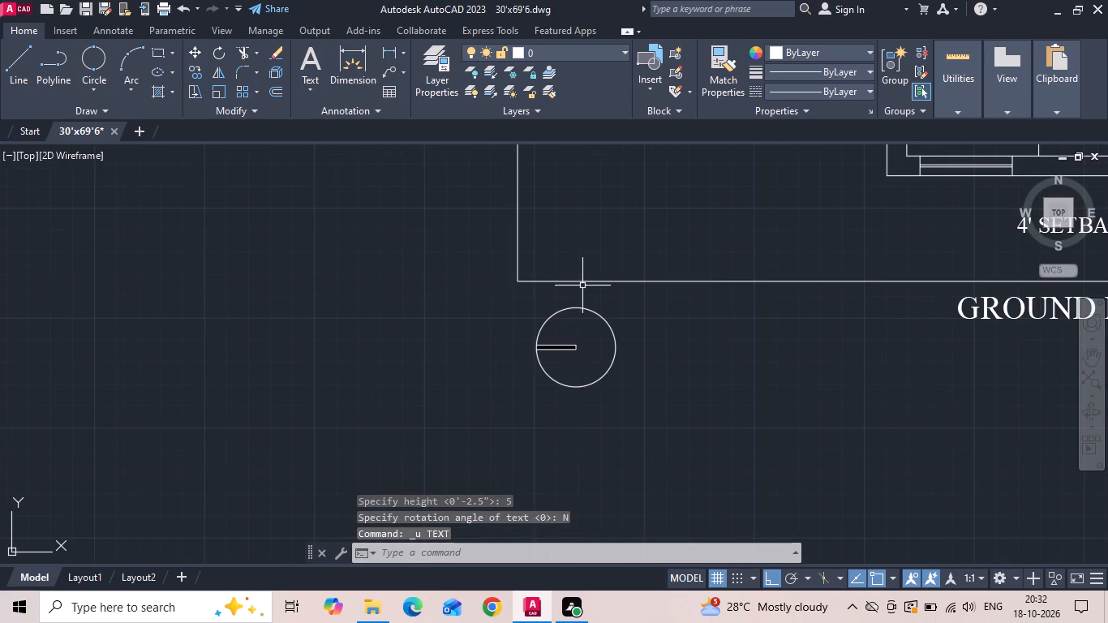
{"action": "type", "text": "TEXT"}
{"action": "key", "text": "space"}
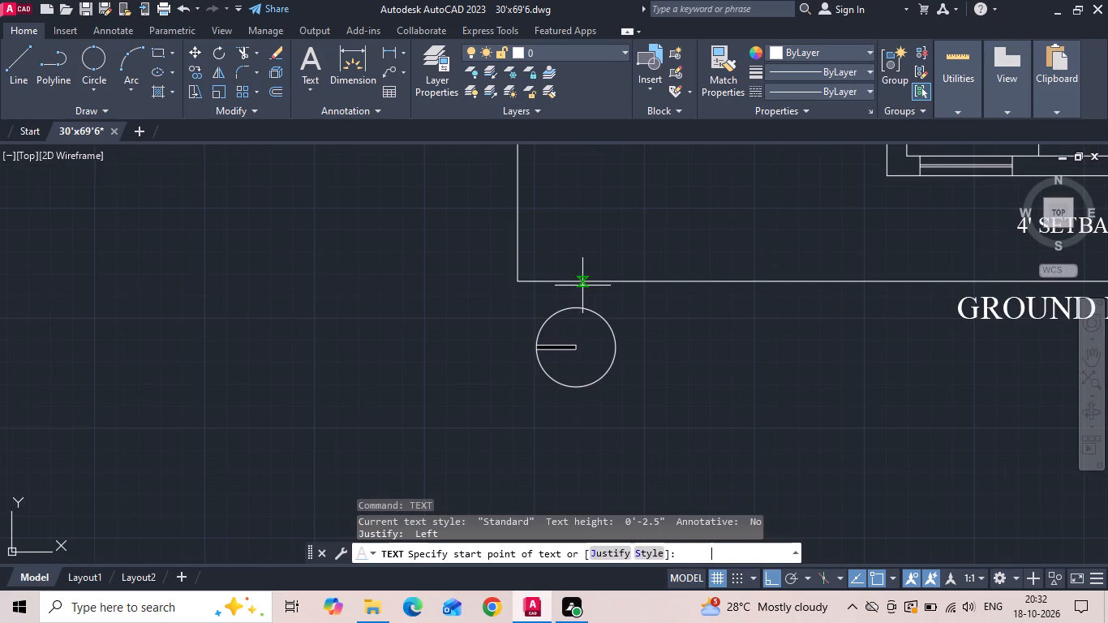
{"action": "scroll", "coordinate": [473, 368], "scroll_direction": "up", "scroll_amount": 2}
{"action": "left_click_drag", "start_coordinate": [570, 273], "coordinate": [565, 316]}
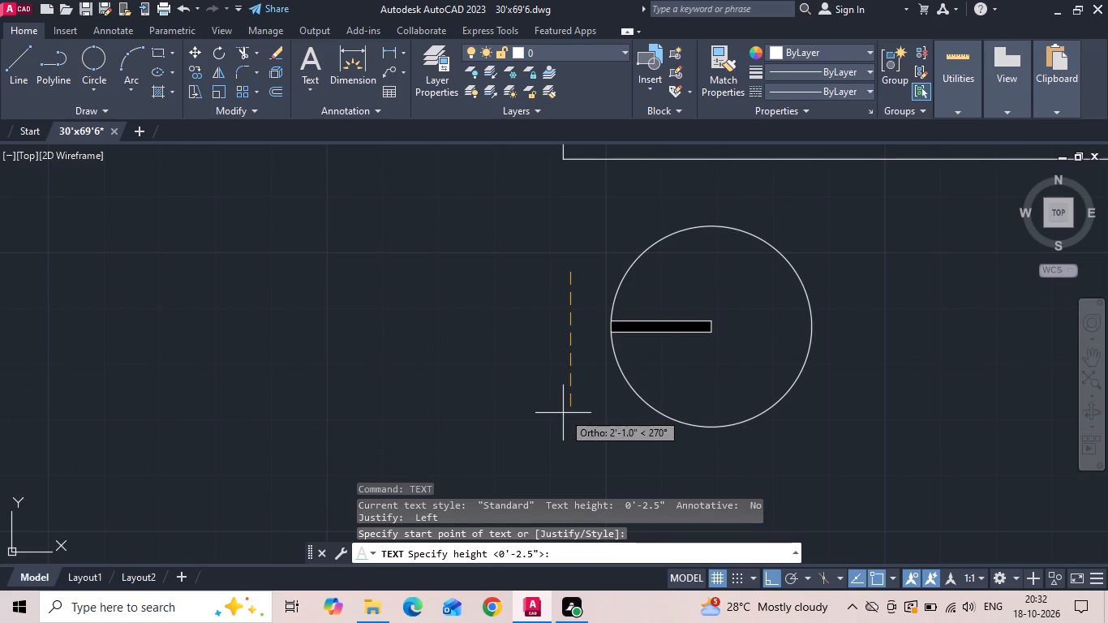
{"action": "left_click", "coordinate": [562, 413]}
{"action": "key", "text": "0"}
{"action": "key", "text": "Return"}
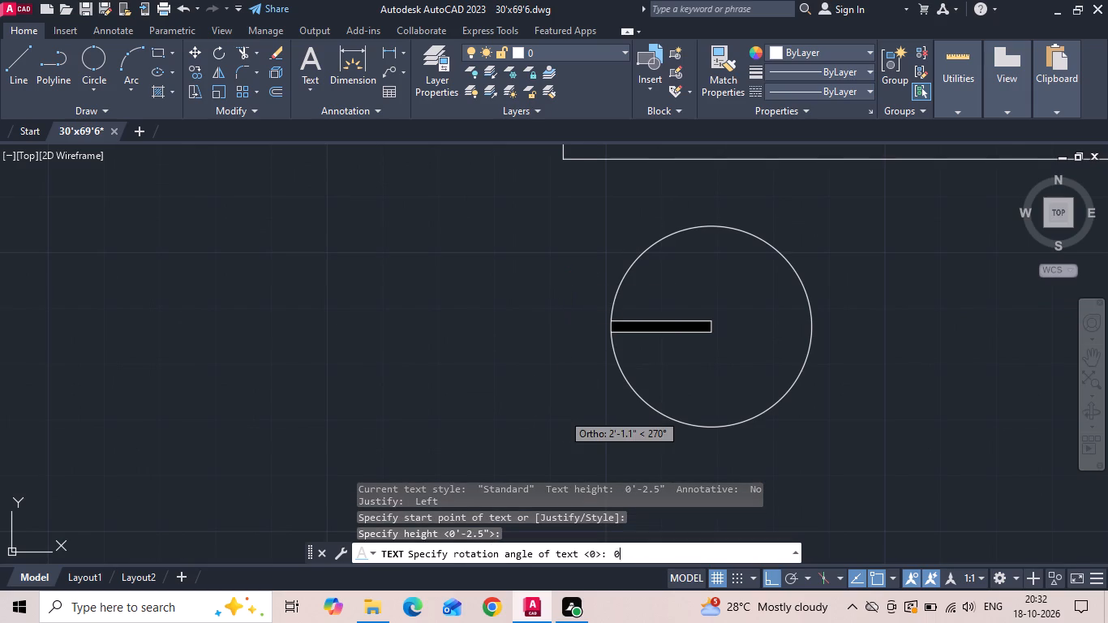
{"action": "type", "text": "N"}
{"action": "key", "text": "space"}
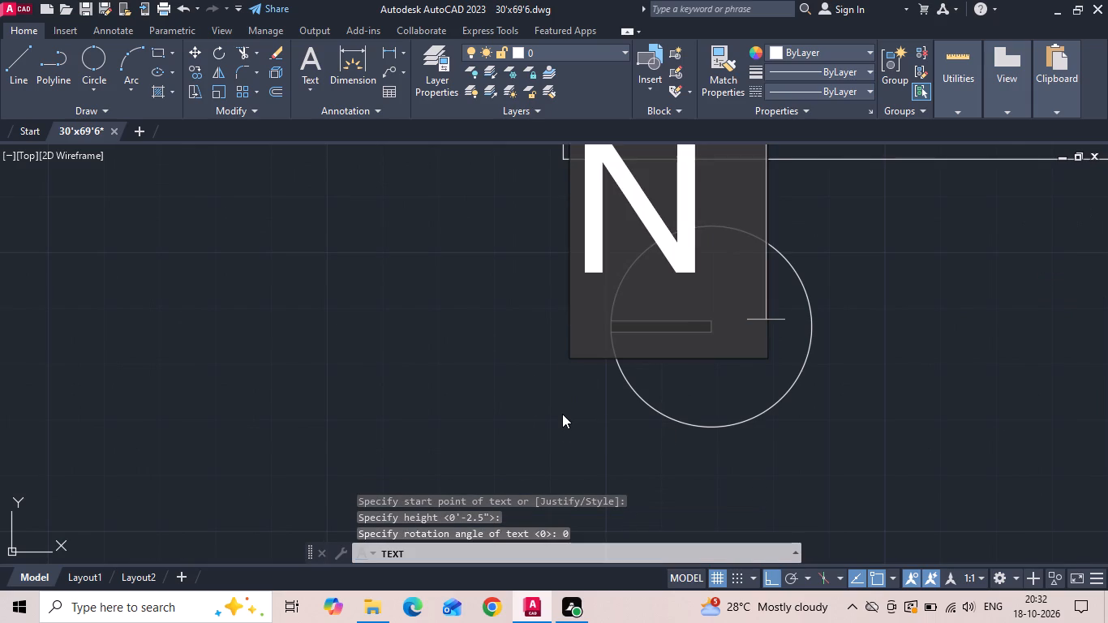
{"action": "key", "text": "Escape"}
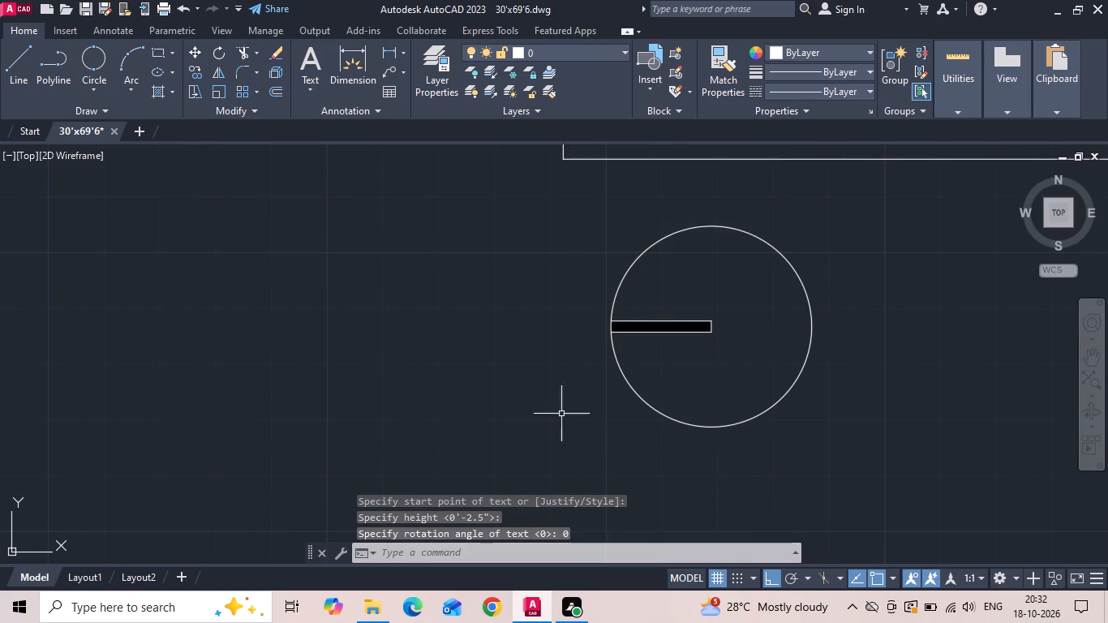
Add a single-line text "N", 5" high with 0 rotation, just outside the circle's upper left.
{"action": "scroll", "coordinate": [527, 412], "scroll_direction": "down", "scroll_amount": 4}
{"action": "scroll", "coordinate": [538, 412], "scroll_direction": "up", "scroll_amount": 4}
{"action": "scroll", "coordinate": [419, 398], "scroll_direction": "down", "scroll_amount": 3}
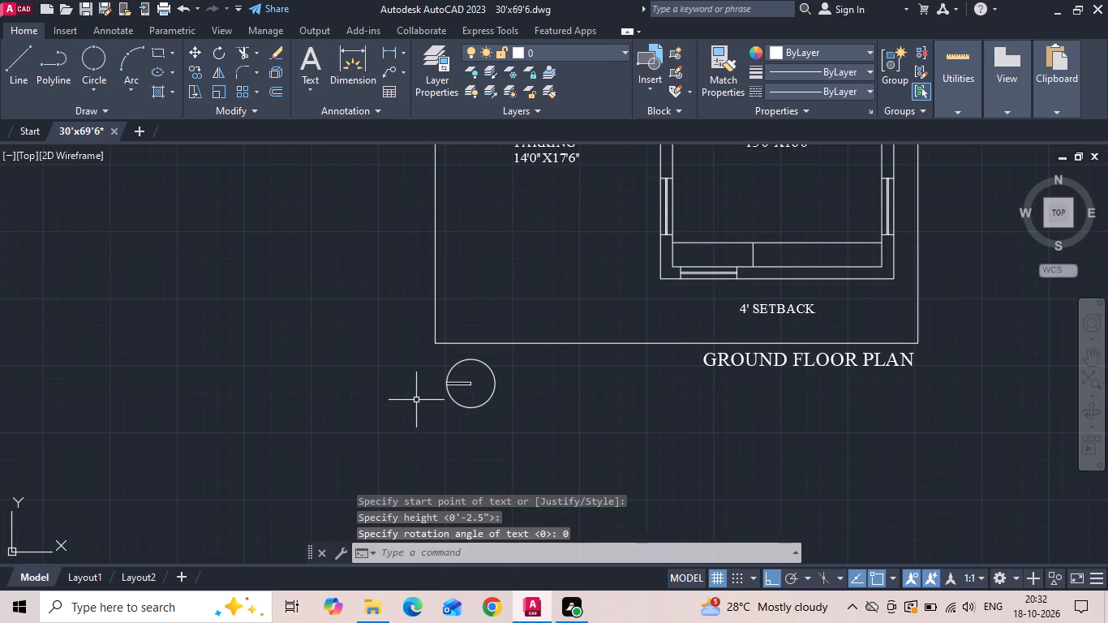
{"action": "scroll", "coordinate": [443, 385], "scroll_direction": "up", "scroll_amount": 4}
{"action": "type", "text": "TEXT"}
{"action": "key", "text": "space"}
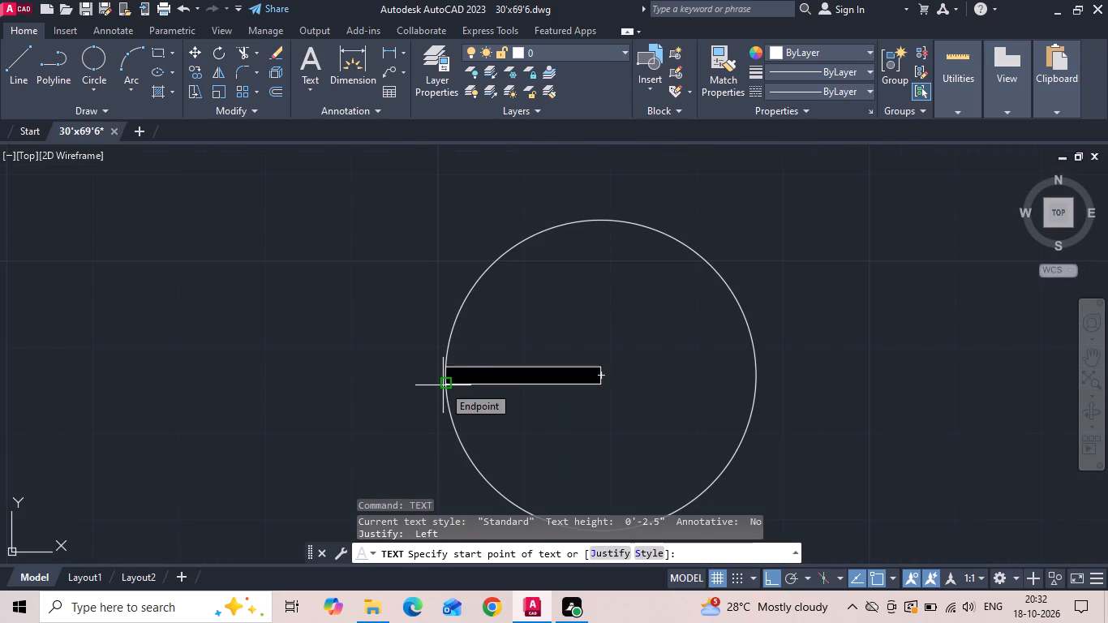
{"action": "left_click_drag", "start_coordinate": [399, 297], "coordinate": [395, 333]}
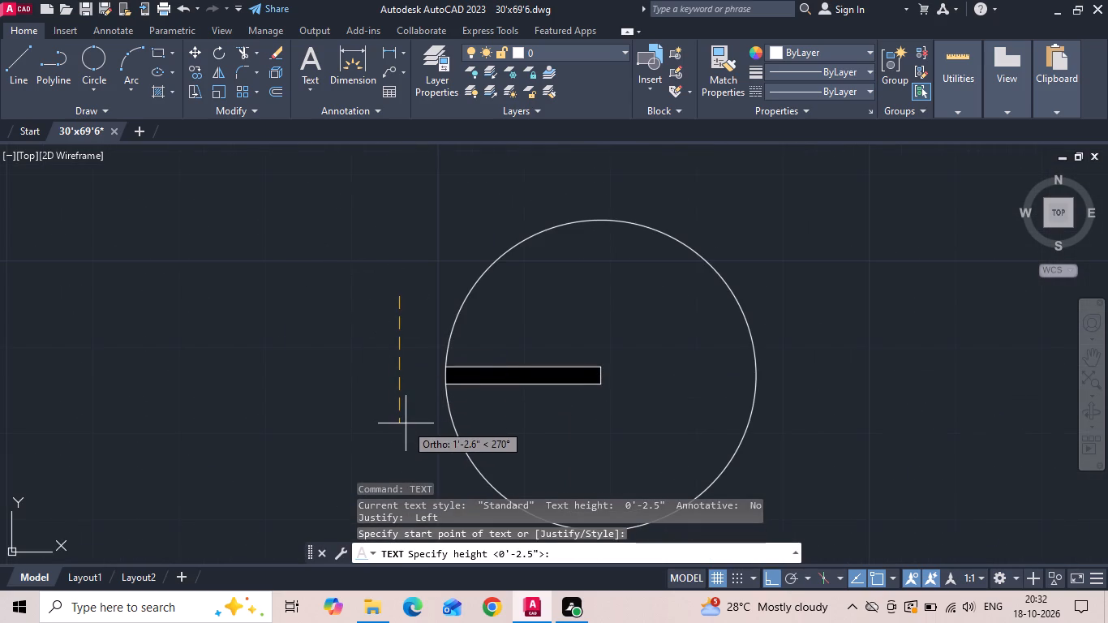
{"action": "key", "text": "5"}
{"action": "key", "text": "Return"}
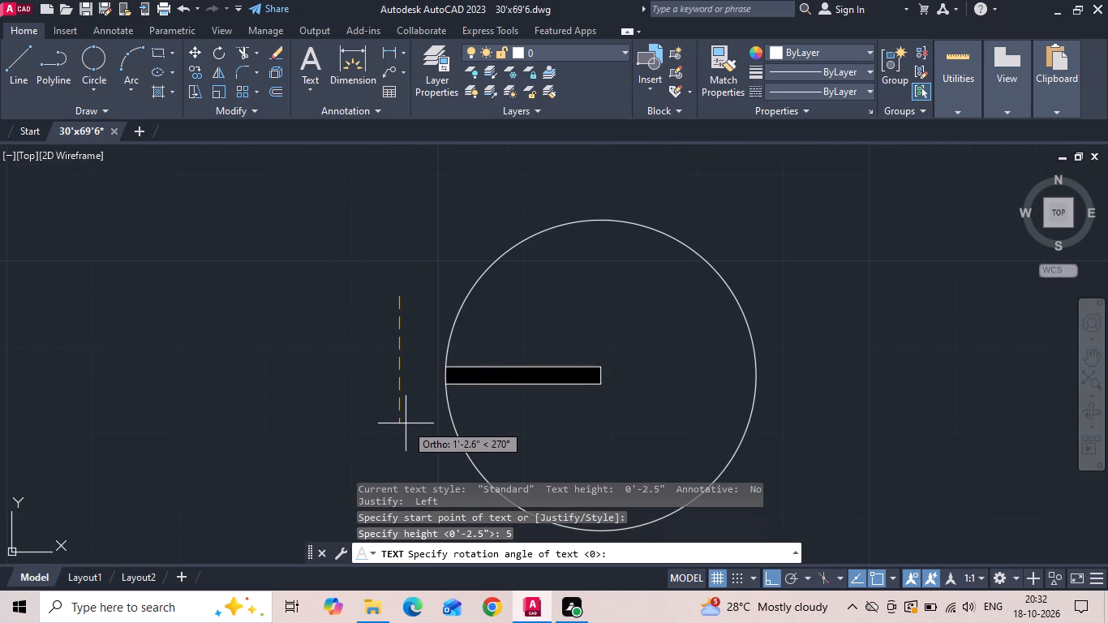
{"action": "key", "text": "0"}
{"action": "key", "text": "Return"}
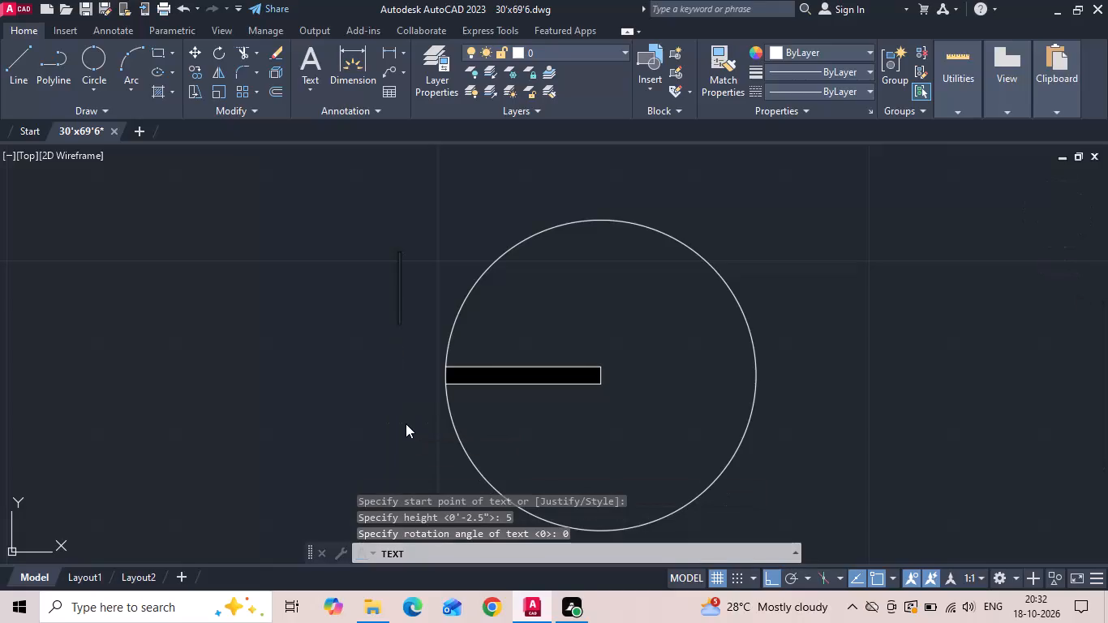
{"action": "type", "text": "N"}
{"action": "key", "text": "space"}
{"action": "left_click", "coordinate": [614, 461]}
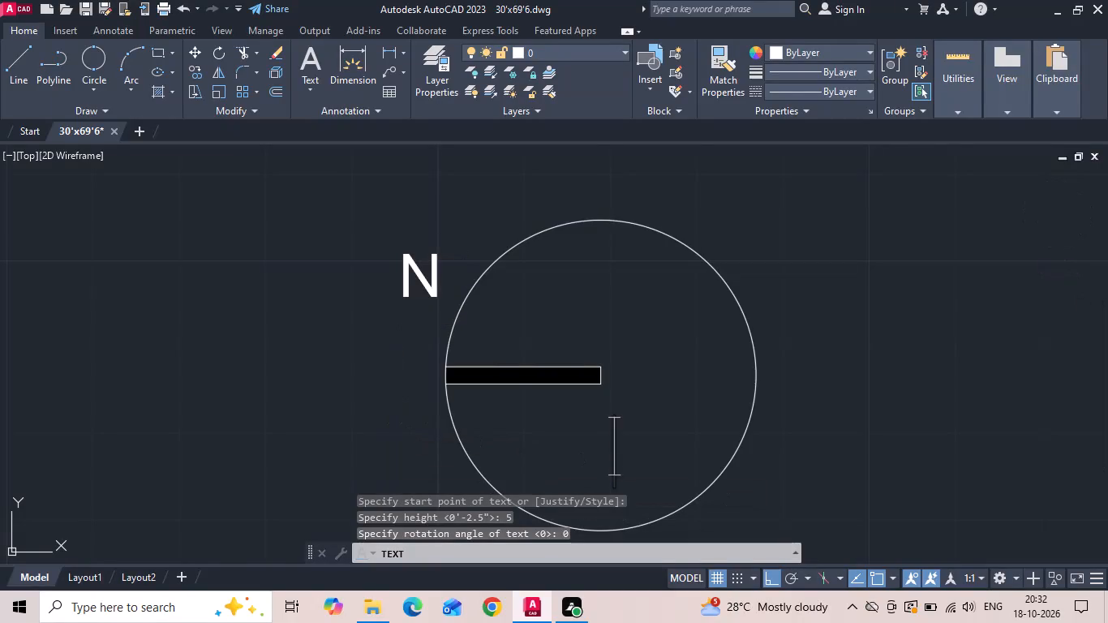
{"action": "key", "text": "Escape"}
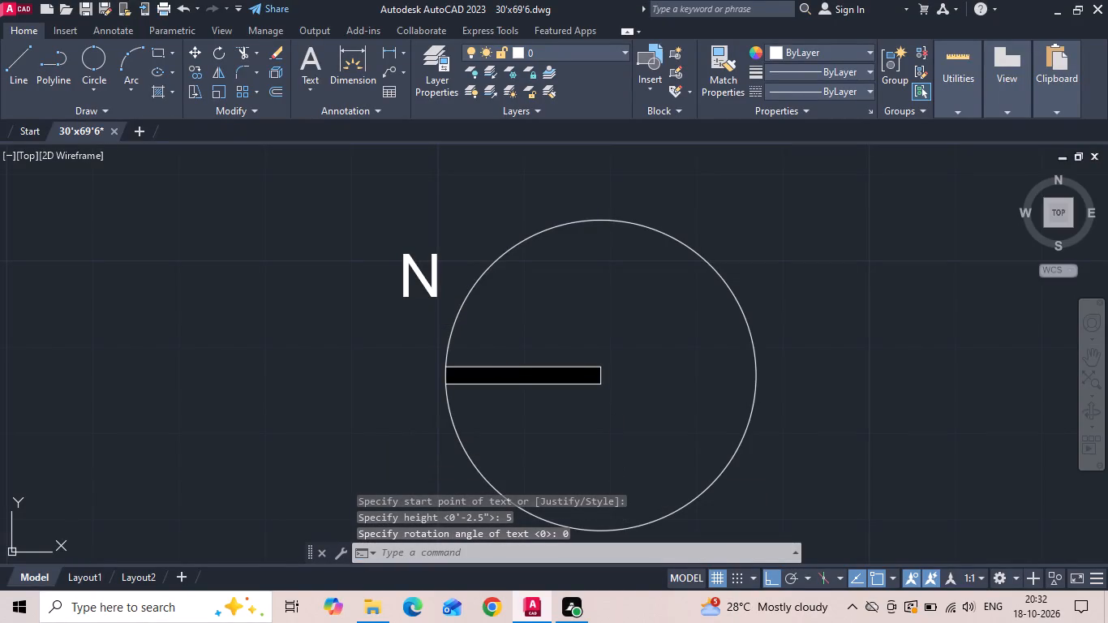
Move the N label level with the black bar, leaving a small gap outside the circle's left edge.
{"action": "left_click_drag", "start_coordinate": [463, 252], "coordinate": [412, 277]}
{"action": "left_click", "coordinate": [379, 285]}
{"action": "right_click", "coordinate": [379, 285]}
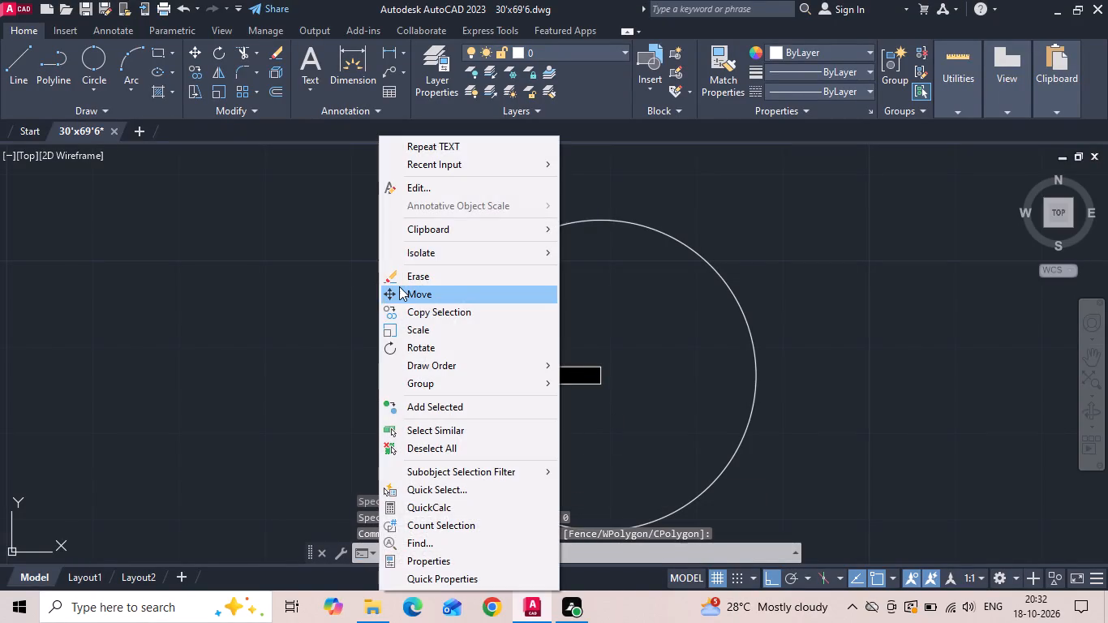
{"action": "left_click", "coordinate": [399, 286]}
{"action": "left_click_drag", "start_coordinate": [414, 297], "coordinate": [412, 347]}
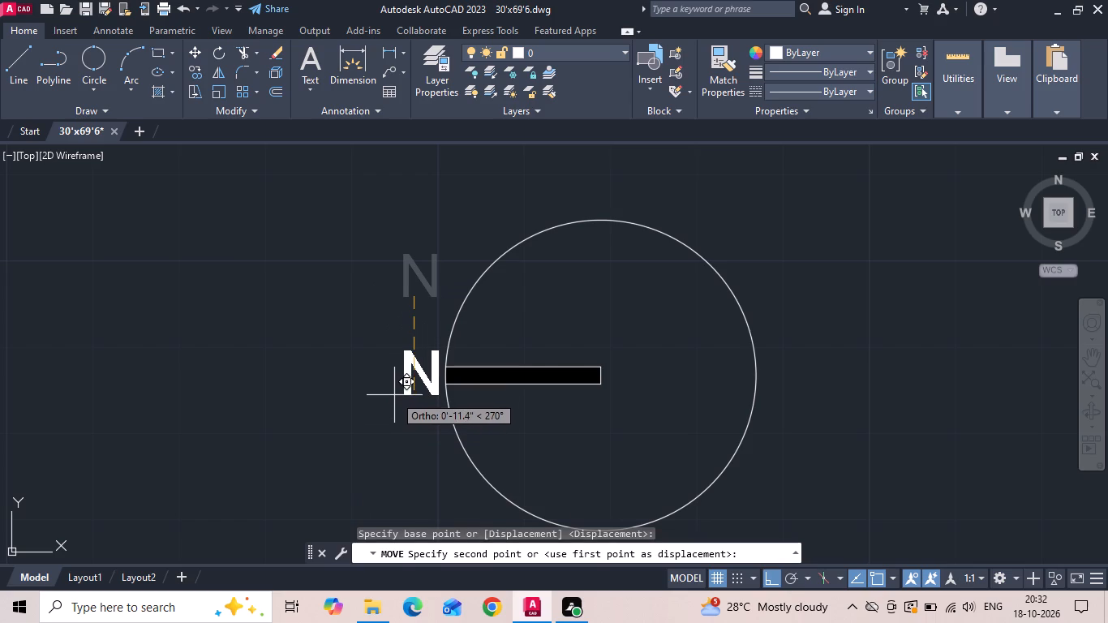
{"action": "left_click", "coordinate": [399, 399]}
{"action": "left_click", "coordinate": [401, 391]}
{"action": "left_click", "coordinate": [395, 359]}
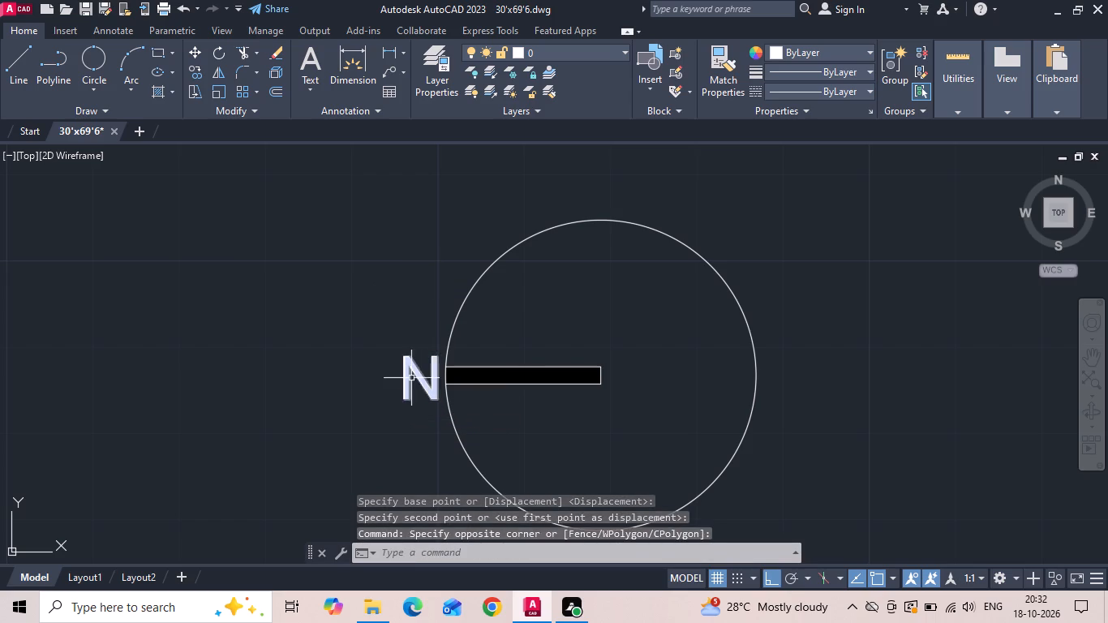
{"action": "left_click", "coordinate": [411, 378]}
{"action": "right_click", "coordinate": [411, 378]}
{"action": "left_click", "coordinate": [448, 298]}
{"action": "left_click", "coordinate": [628, 345]}
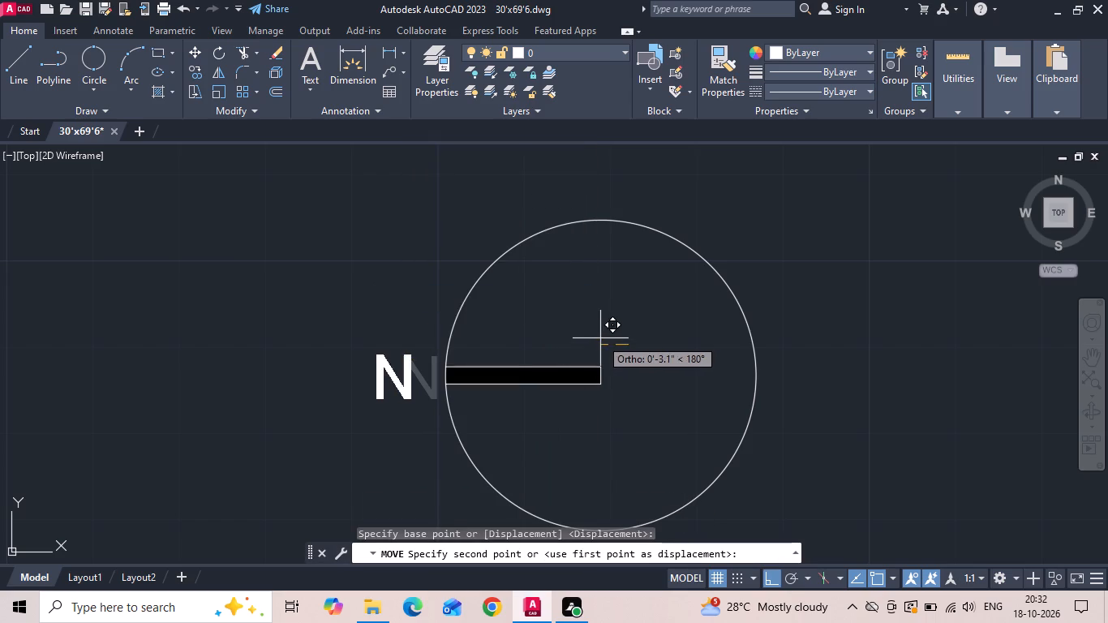
{"action": "left_click", "coordinate": [612, 332]}
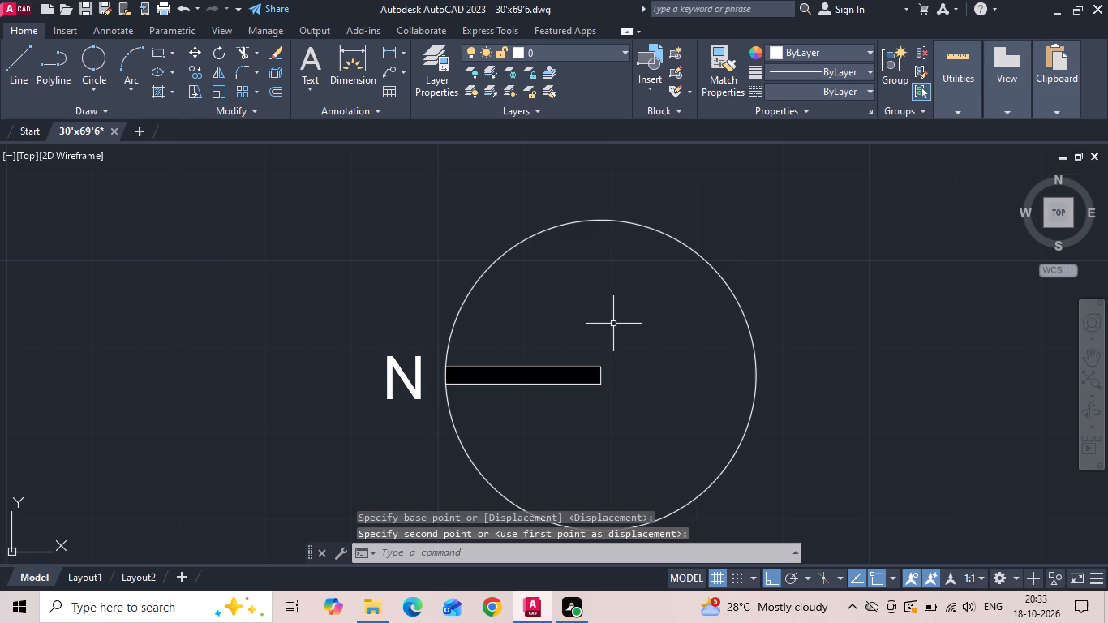
Scale the N label up slightly from its lower-left insertion point.
{"action": "scroll", "coordinate": [545, 358], "scroll_direction": "down", "scroll_amount": 2}
{"action": "left_click", "coordinate": [473, 376]}
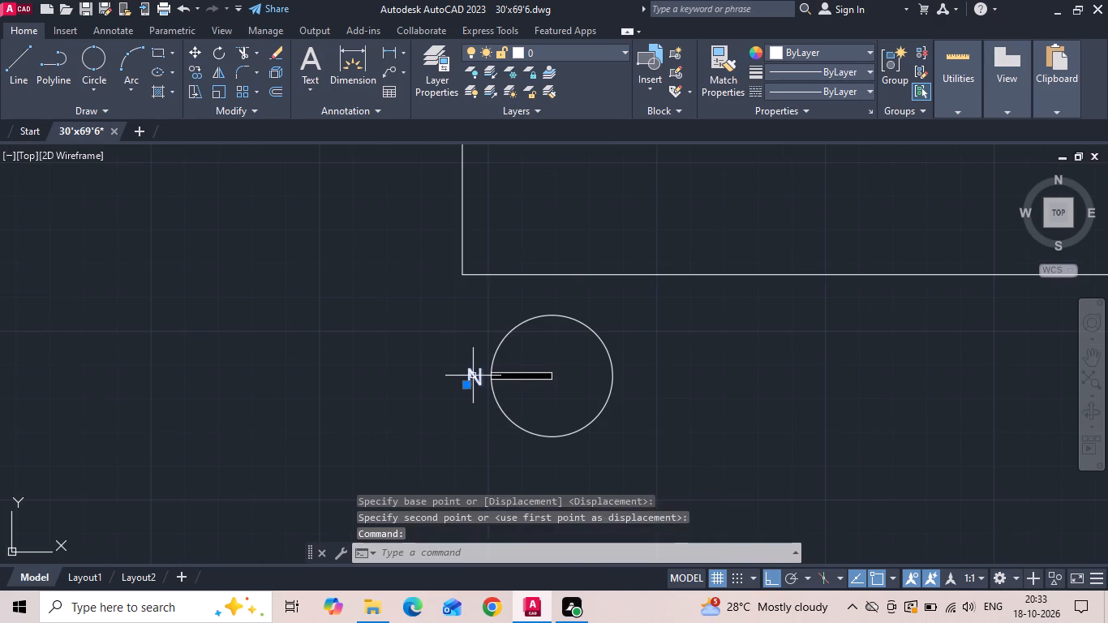
{"action": "right_click", "coordinate": [473, 376]}
{"action": "left_click", "coordinate": [492, 330]}
{"action": "scroll", "coordinate": [466, 372], "scroll_direction": "up", "scroll_amount": 2}
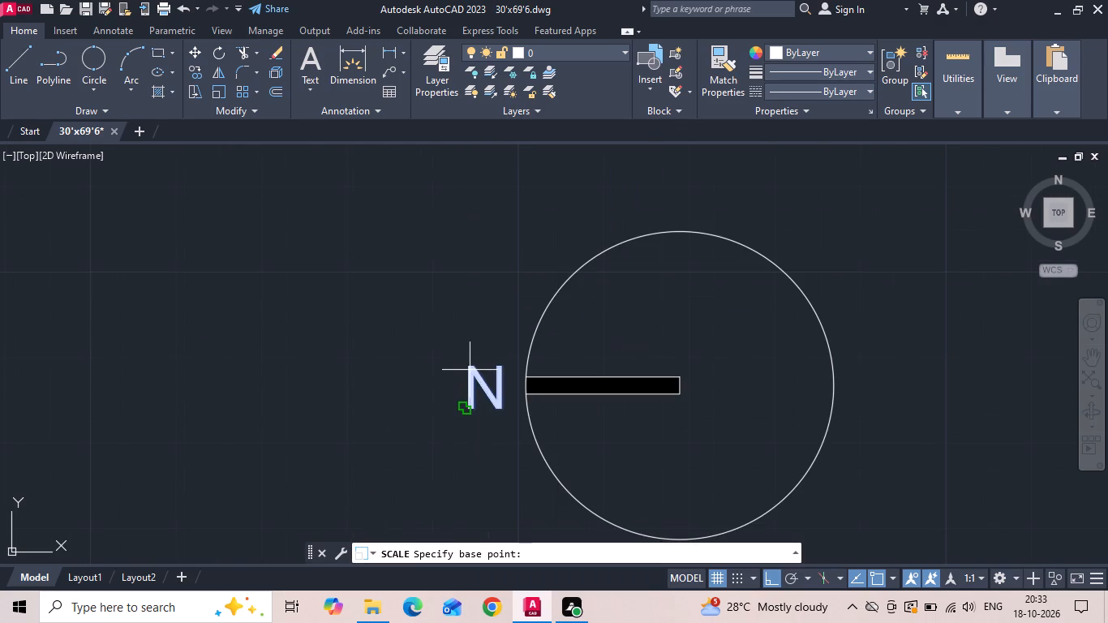
{"action": "left_click_drag", "start_coordinate": [470, 369], "coordinate": [471, 380]}
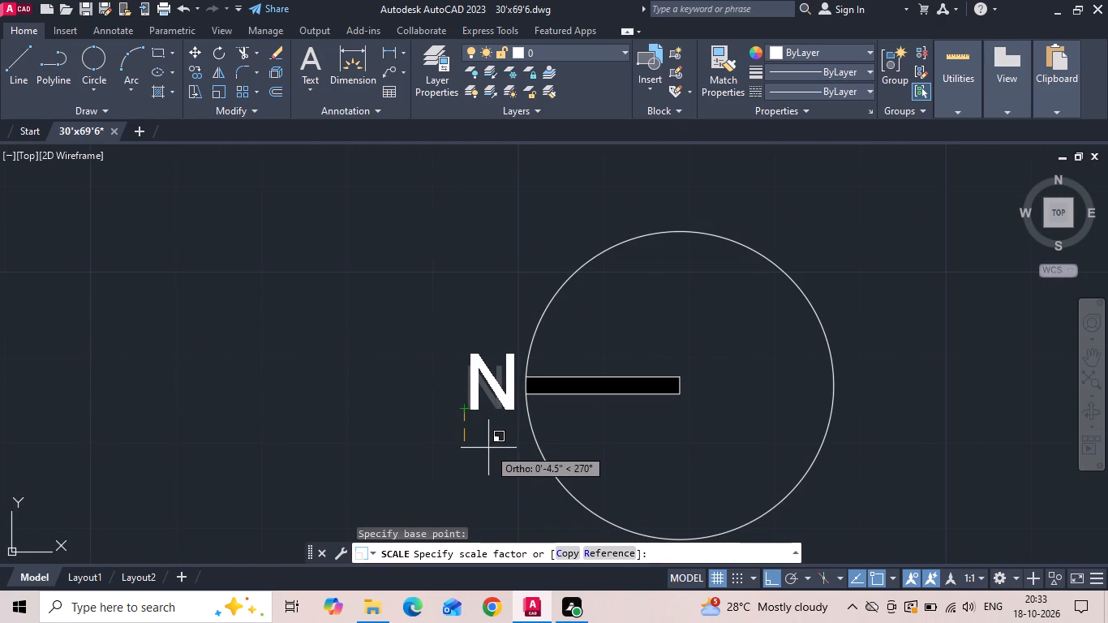
{"action": "left_click", "coordinate": [488, 448]}
Move the enlarged N label slightly left, away from the circle.
{"action": "left_click", "coordinate": [485, 382]}
{"action": "right_click", "coordinate": [463, 348]}
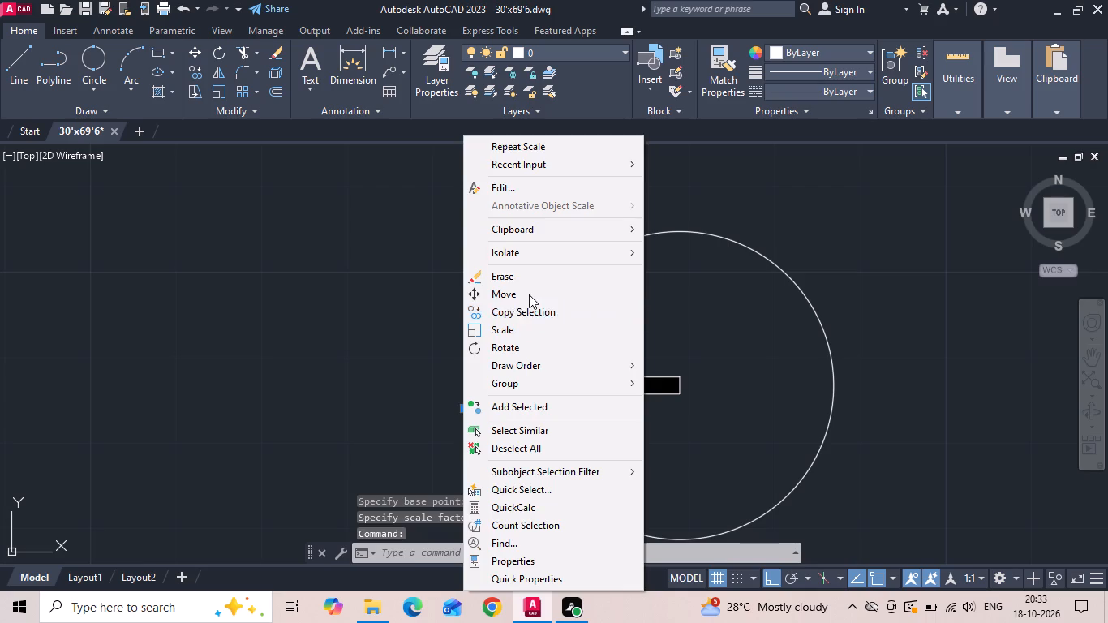
{"action": "left_click", "coordinate": [529, 294]}
{"action": "left_click", "coordinate": [750, 346]}
{"action": "left_click", "coordinate": [737, 346]}
Copy the GROUND FLOOR PLAN title to just right of the north symbol, level with its bar, with Ortho off.
{"action": "scroll", "coordinate": [483, 367], "scroll_direction": "down", "scroll_amount": 3}
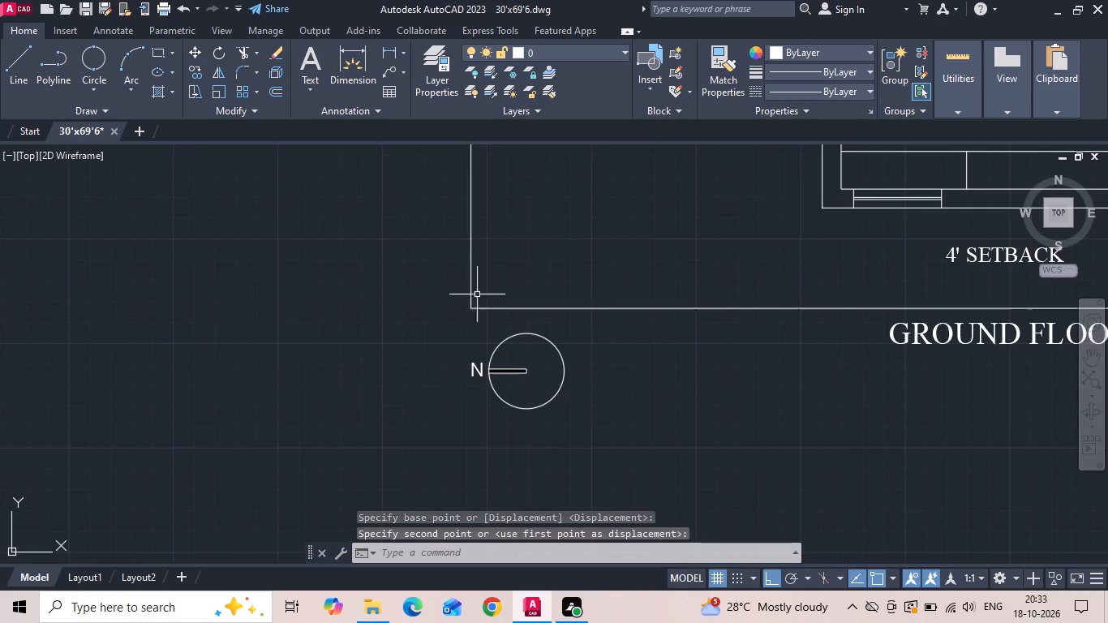
{"action": "left_click", "coordinate": [981, 341]}
{"action": "right_click", "coordinate": [980, 340]}
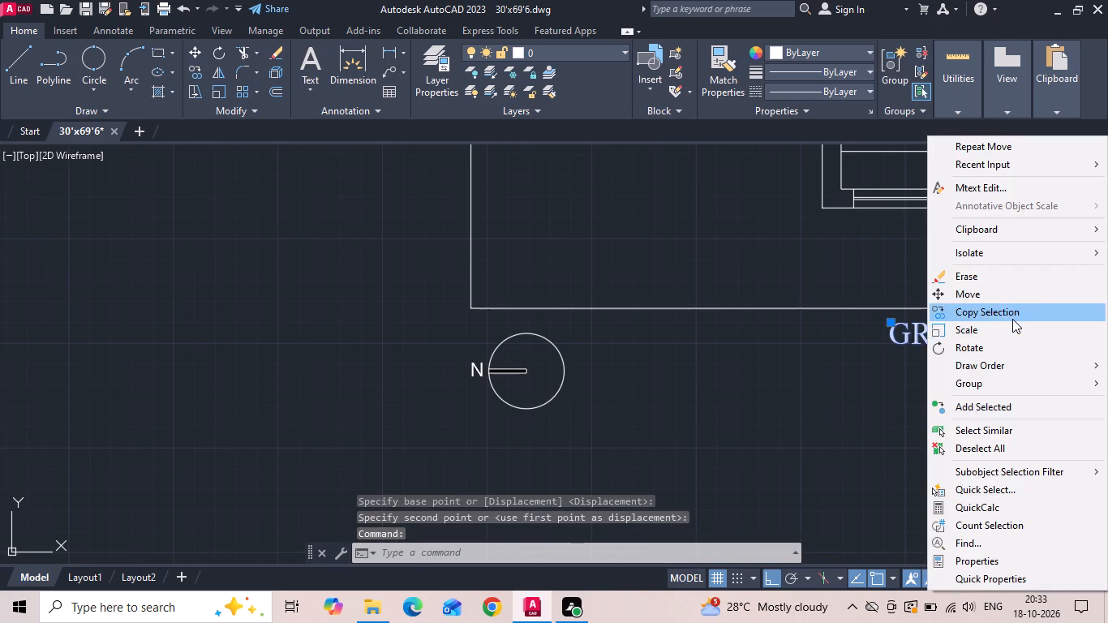
{"action": "left_click", "coordinate": [1012, 318]}
{"action": "left_click_drag", "start_coordinate": [959, 342], "coordinate": [930, 367]}
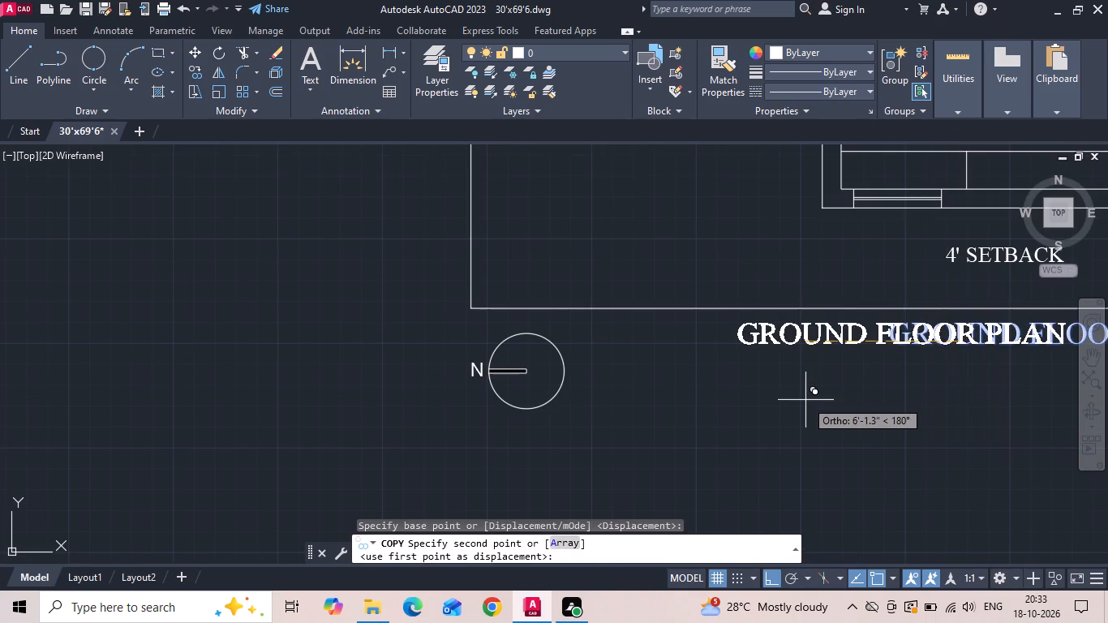
{"action": "key", "text": "F8"}
{"action": "left_click", "coordinate": [642, 378]}
{"action": "key", "text": "Escape"}
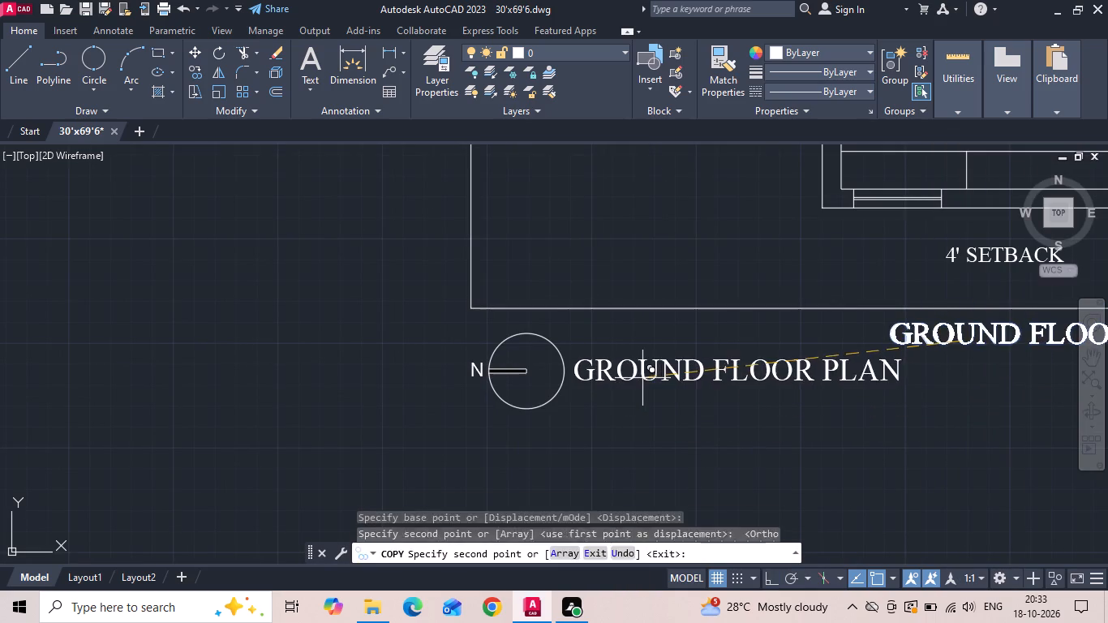
Open the copied title beside the north symbol for text editing.
{"action": "double_click", "coordinate": [639, 378]}
{"action": "left_click", "coordinate": [633, 366]}
{"action": "double_click", "coordinate": [633, 366]}
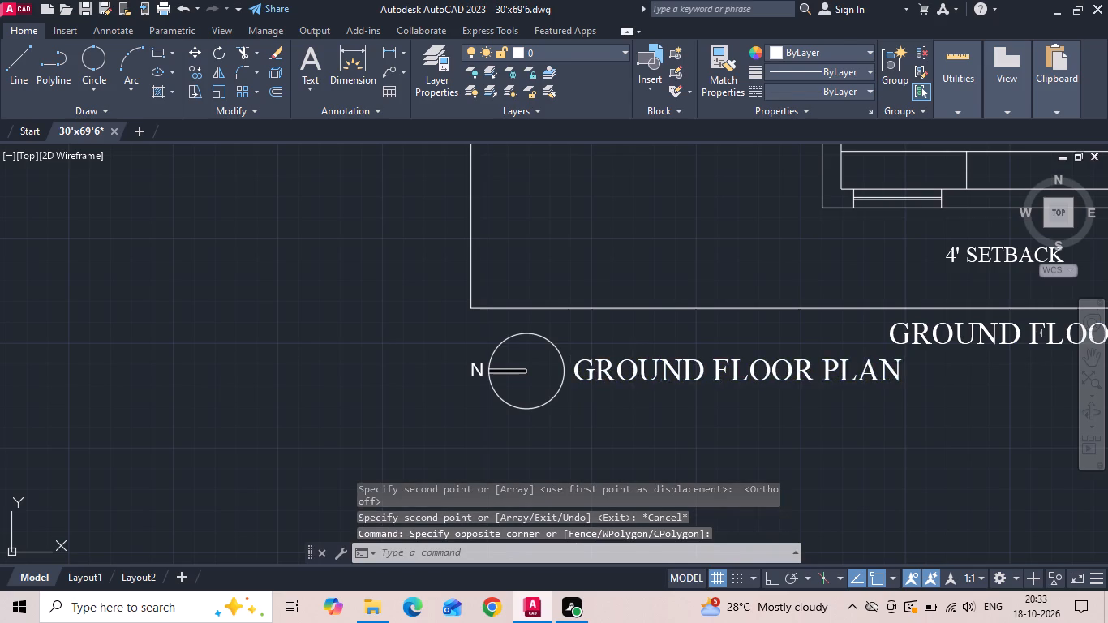
Set the text height of the whole copied title beside the north symbol to 14".
{"action": "key", "text": "ctrl+a"}
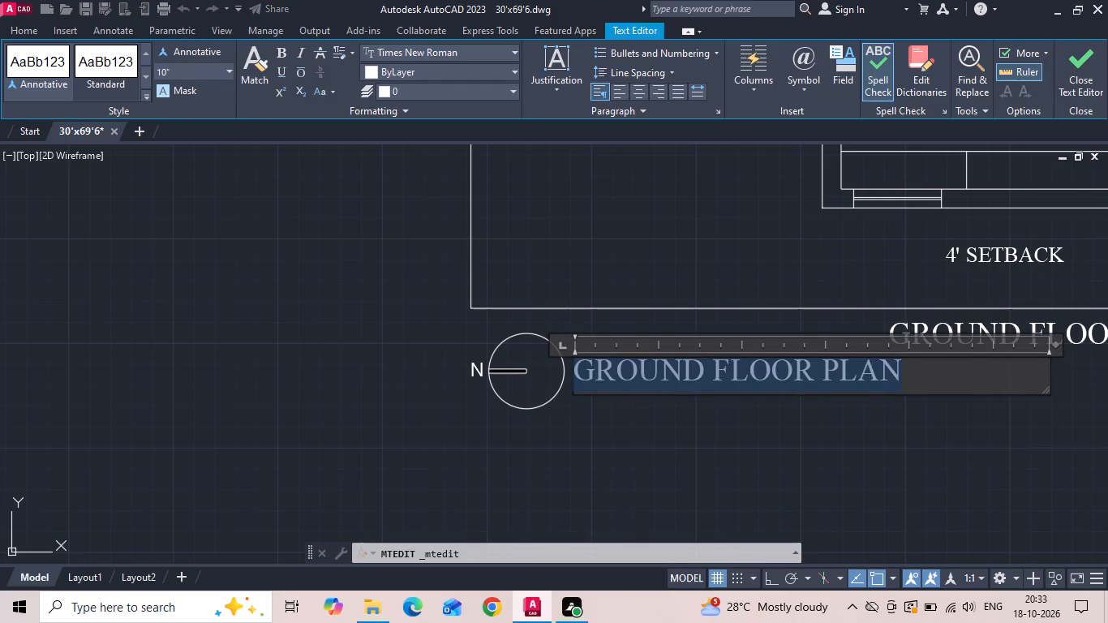
{"action": "left_click", "coordinate": [204, 65]}
{"action": "key", "text": "BackSpace"}
{"action": "type", "text": "14"}
{"action": "key", "text": "shift+quotedbl"}
{"action": "key", "text": "Return"}
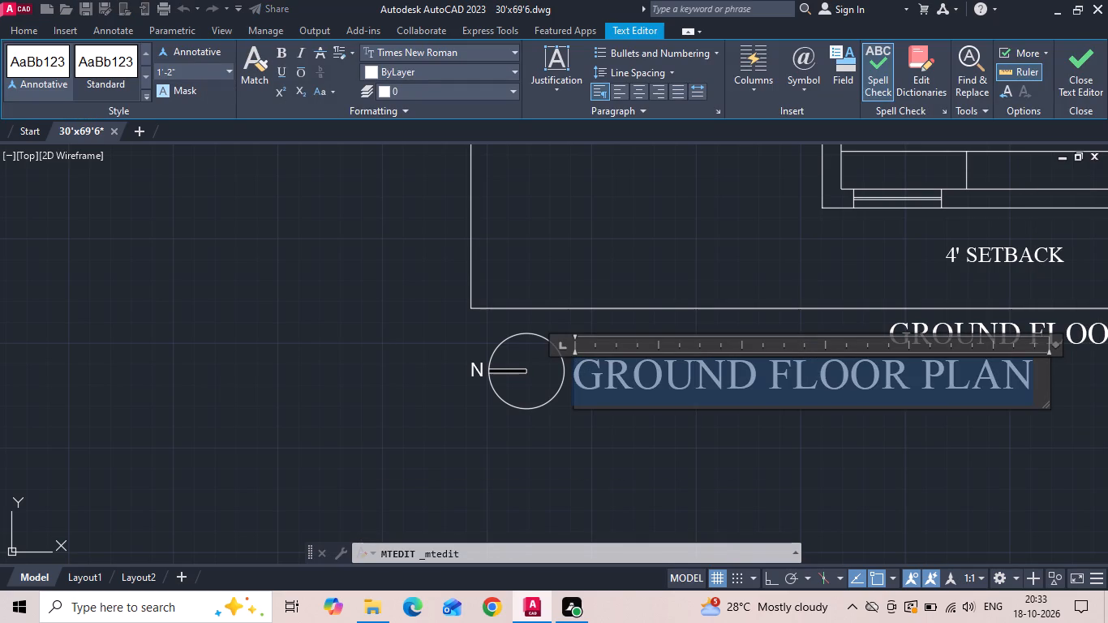
Replace the word FLOOR with FACING in the copied title beside the north symbol.
{"action": "left_click", "coordinate": [795, 375]}
{"action": "scroll", "coordinate": [552, 397], "scroll_direction": "down", "scroll_amount": 2}
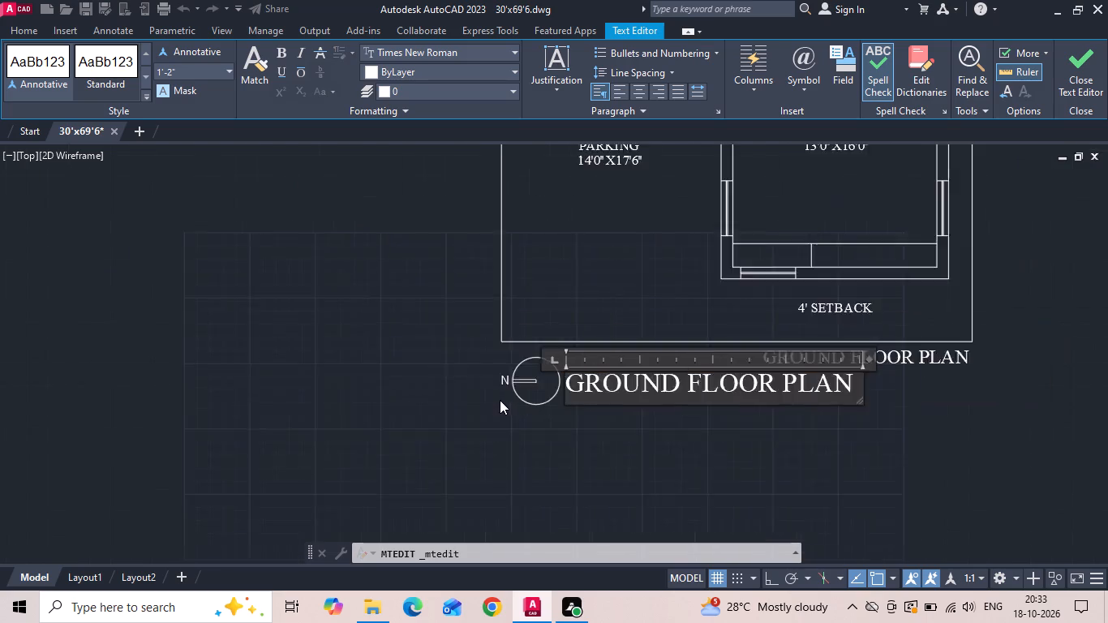
{"action": "scroll", "coordinate": [500, 400], "scroll_direction": "down", "scroll_amount": 1}
{"action": "scroll", "coordinate": [857, 256], "scroll_direction": "up", "scroll_amount": 2}
{"action": "scroll", "coordinate": [837, 230], "scroll_direction": "down", "scroll_amount": 2}
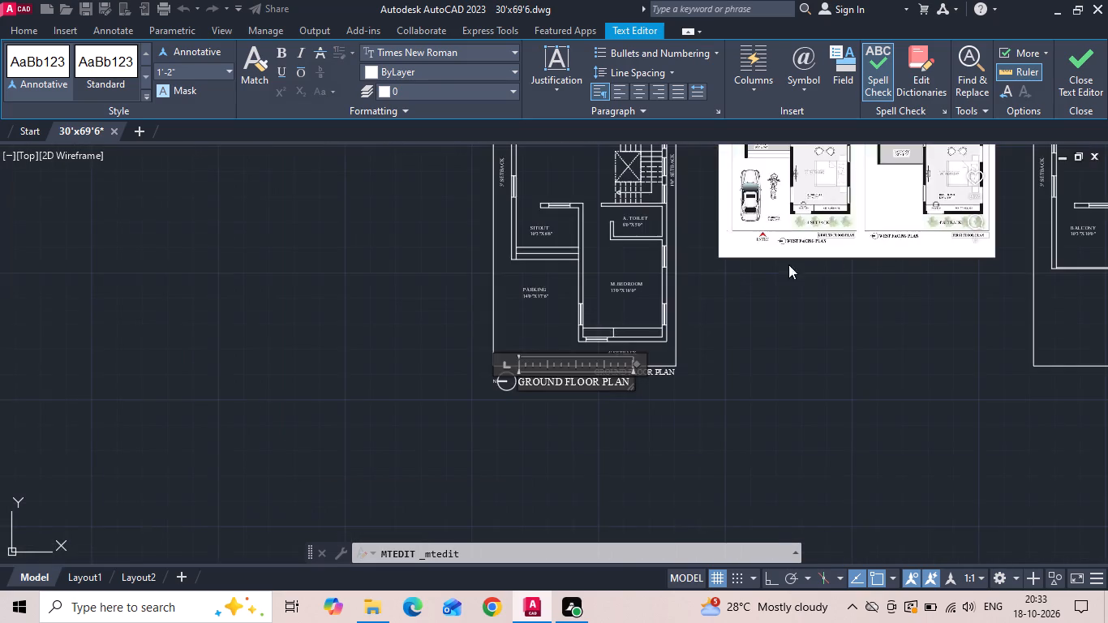
{"action": "scroll", "coordinate": [610, 348], "scroll_direction": "up", "scroll_amount": 2}
{"action": "left_click", "coordinate": [576, 428]}
{"action": "key", "text": "BackSpace"}
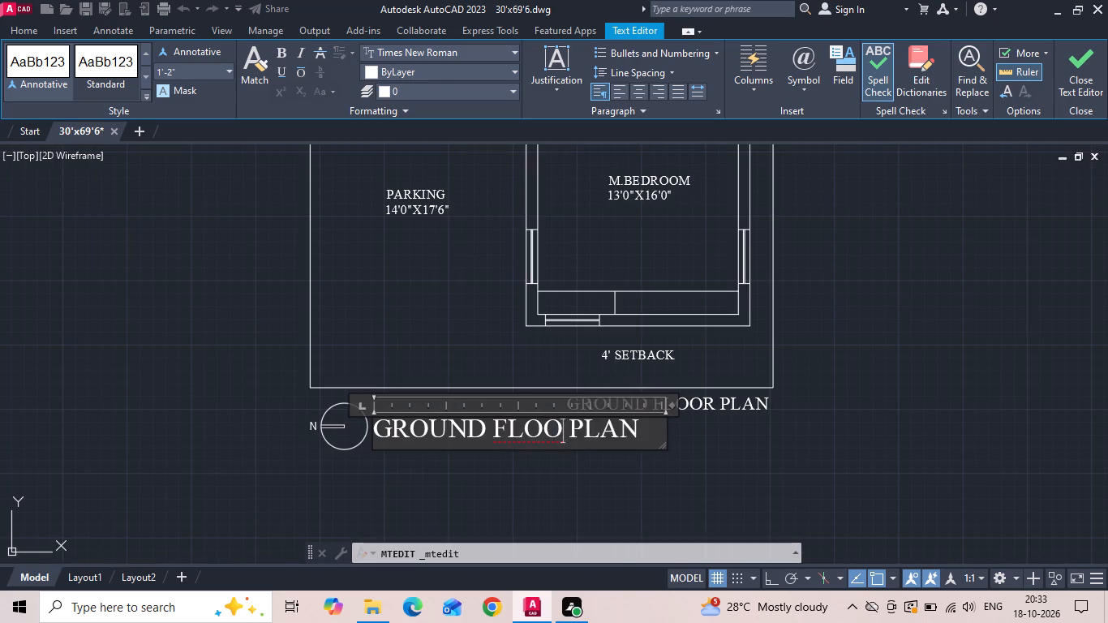
{"action": "key", "text": "BackSpace"}
{"action": "key", "text": "BackSpace"}
{"action": "key", "text": "BackSpace"}
{"action": "type", "text": "AC"}
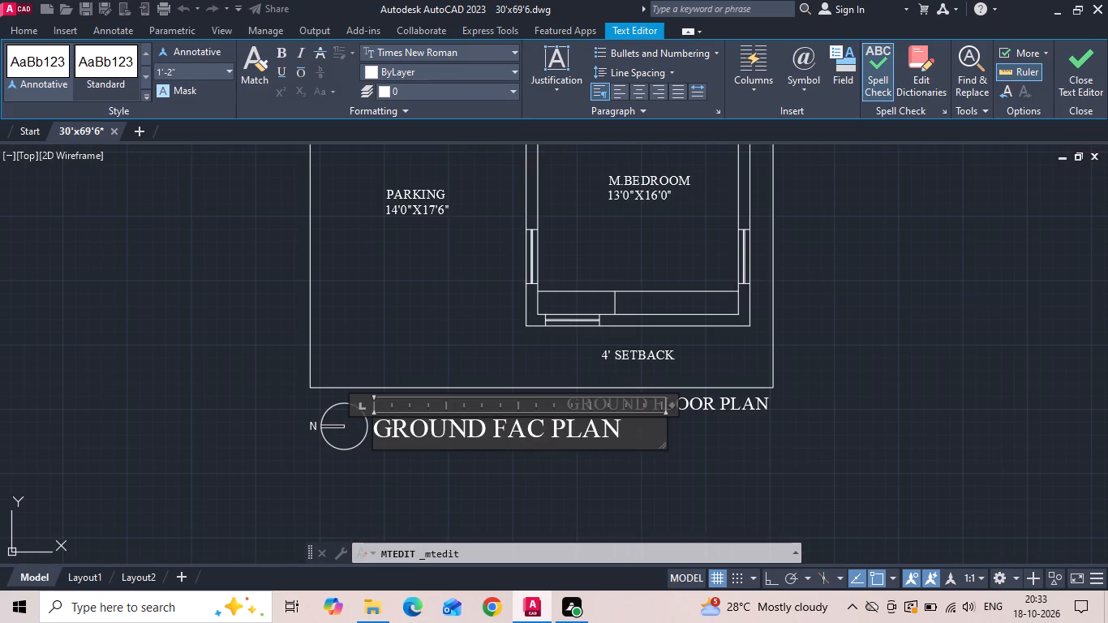
{"action": "type", "text": "ING"}
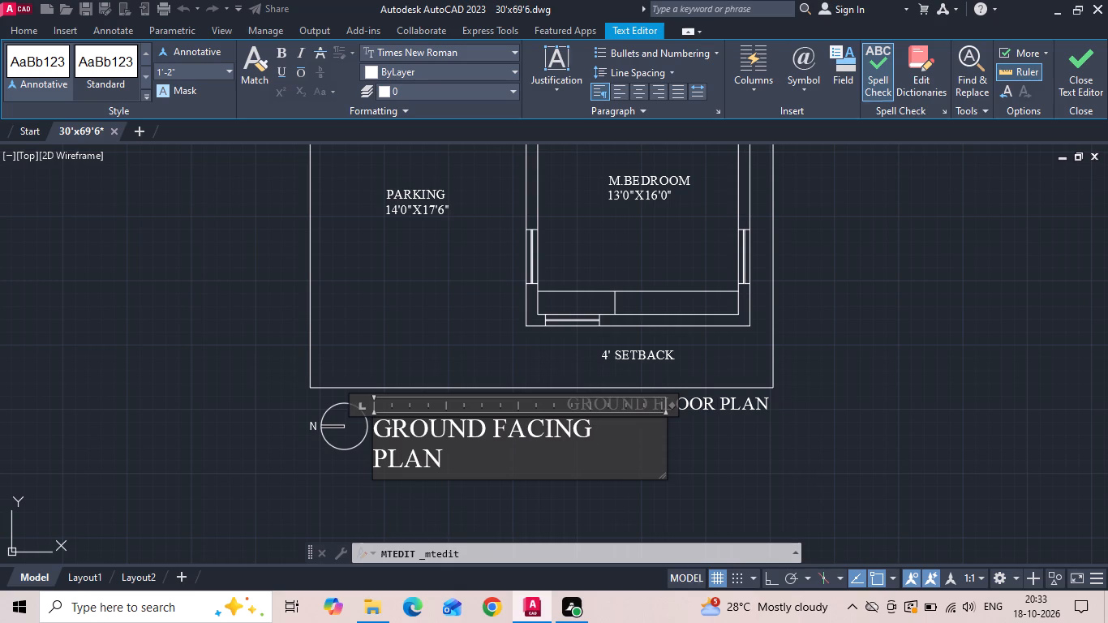
Replace the word GROUND with WEST so the caption reads WEST FACING PLAN, and finish editing the text.
{"action": "left_click", "coordinate": [492, 429]}
{"action": "key", "text": "BackSpace"}
{"action": "key", "text": "BackSpace"}
{"action": "key", "text": "BackSpace"}
{"action": "key", "text": "BackSpace"}
{"action": "key", "text": "BackSpace"}
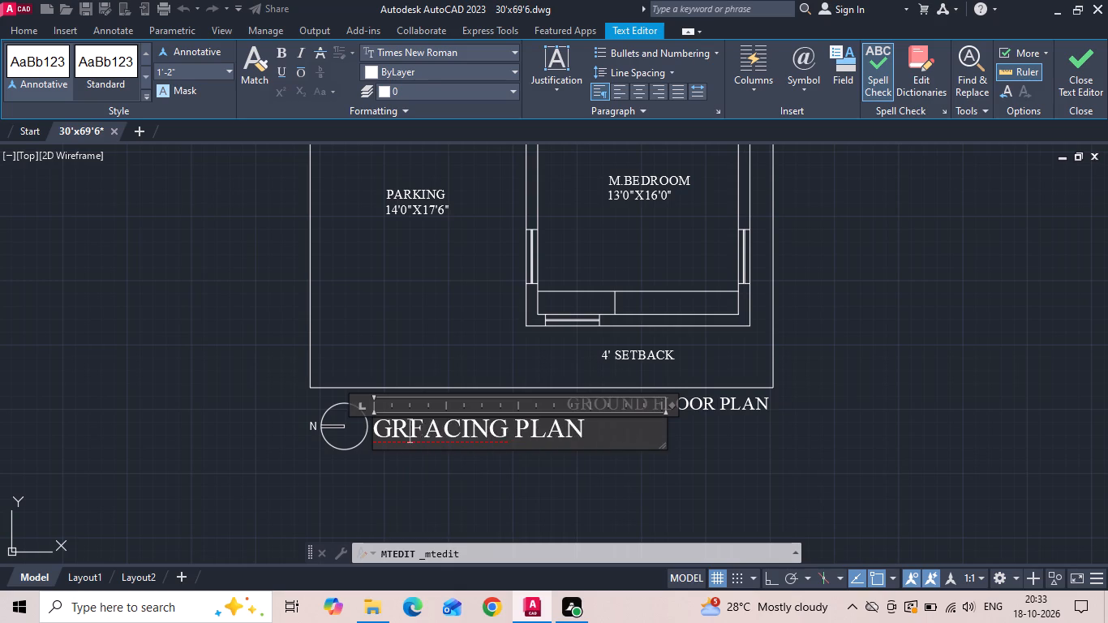
{"action": "key", "text": "BackSpace"}
{"action": "key", "text": "BackSpace"}
{"action": "type", "text": "WEST"}
{"action": "key", "text": "space"}
{"action": "scroll", "coordinate": [492, 429], "scroll_direction": "up", "scroll_amount": 1}
{"action": "scroll", "coordinate": [487, 441], "scroll_direction": "down", "scroll_amount": 3}
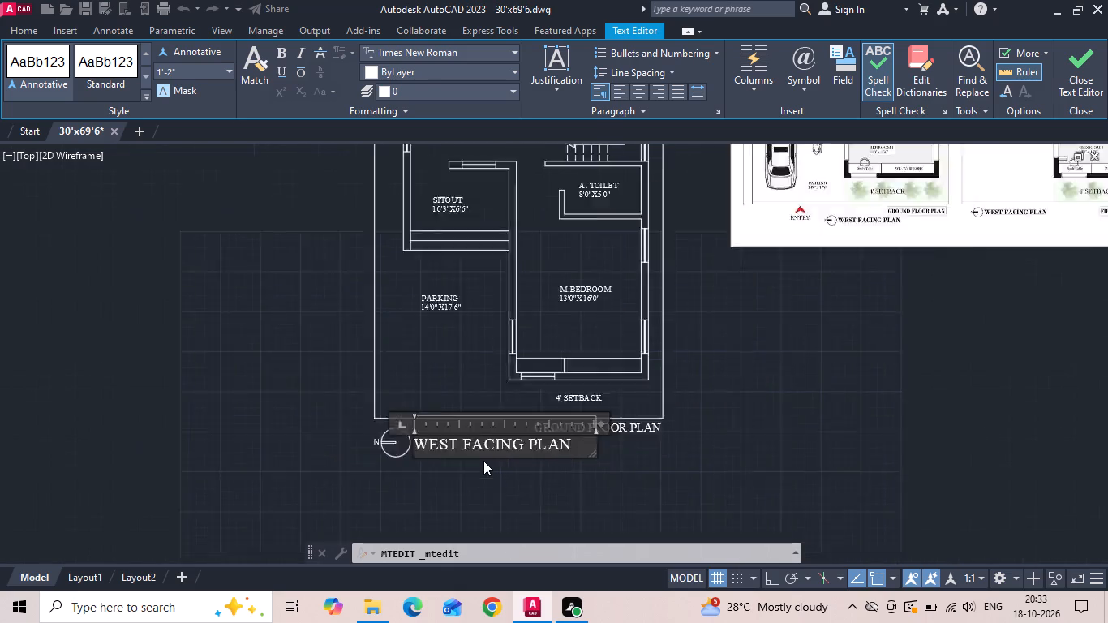
{"action": "scroll", "coordinate": [714, 357], "scroll_direction": "up", "scroll_amount": 3}
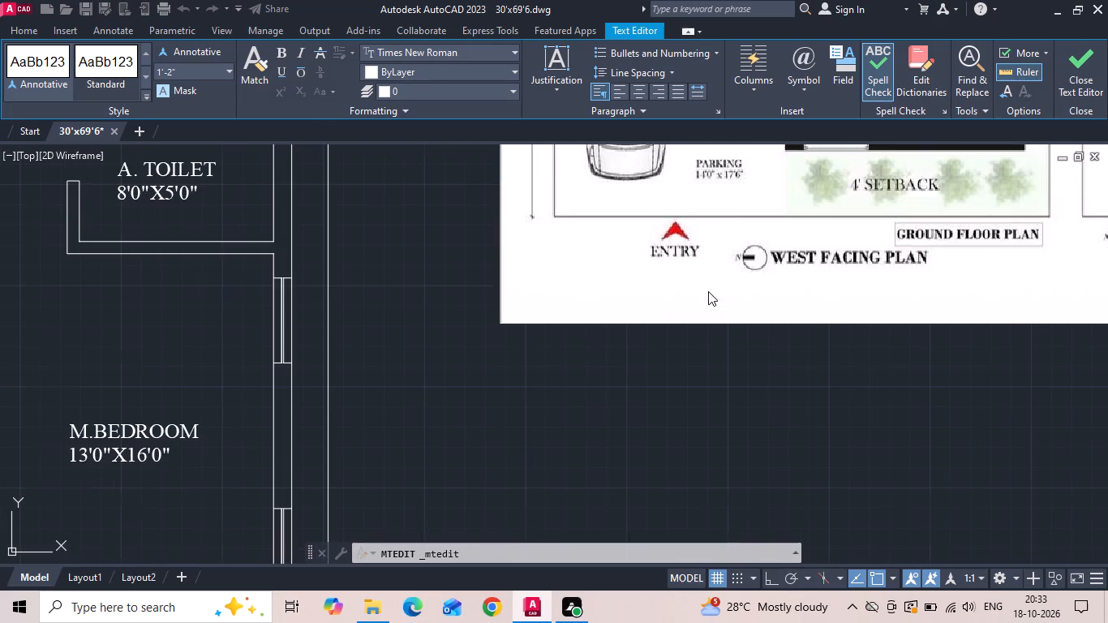
{"action": "scroll", "coordinate": [708, 291], "scroll_direction": "down", "scroll_amount": 2}
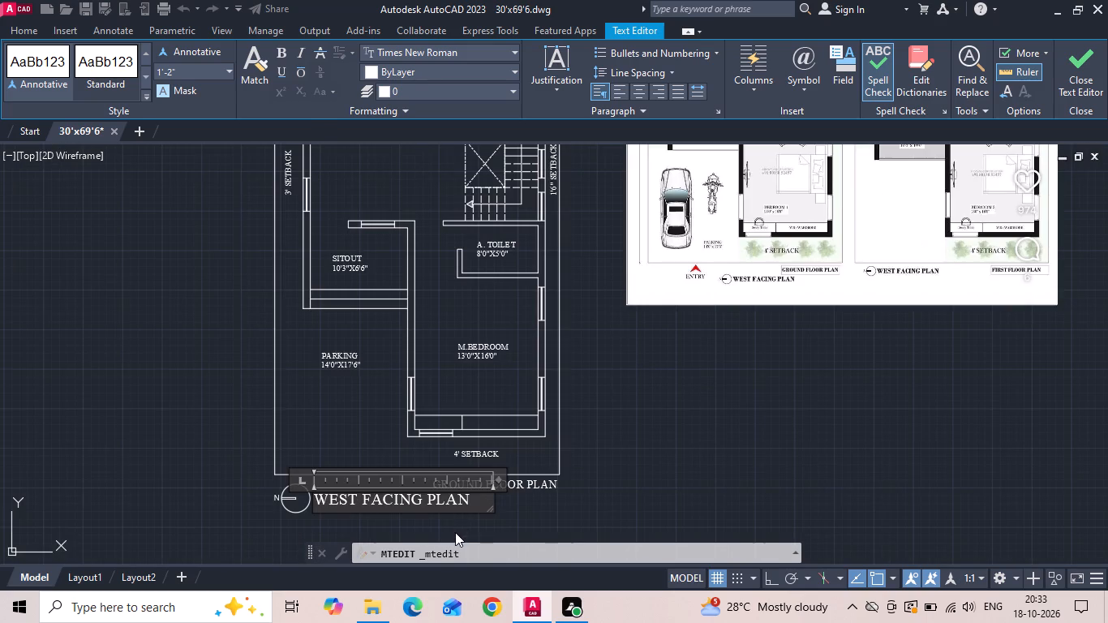
{"action": "left_click", "coordinate": [455, 532]}
Set the text height of the GROUND FLOOR PLAN title below the plot boundary to 9".
{"action": "scroll", "coordinate": [447, 377], "scroll_direction": "down", "scroll_amount": 2}
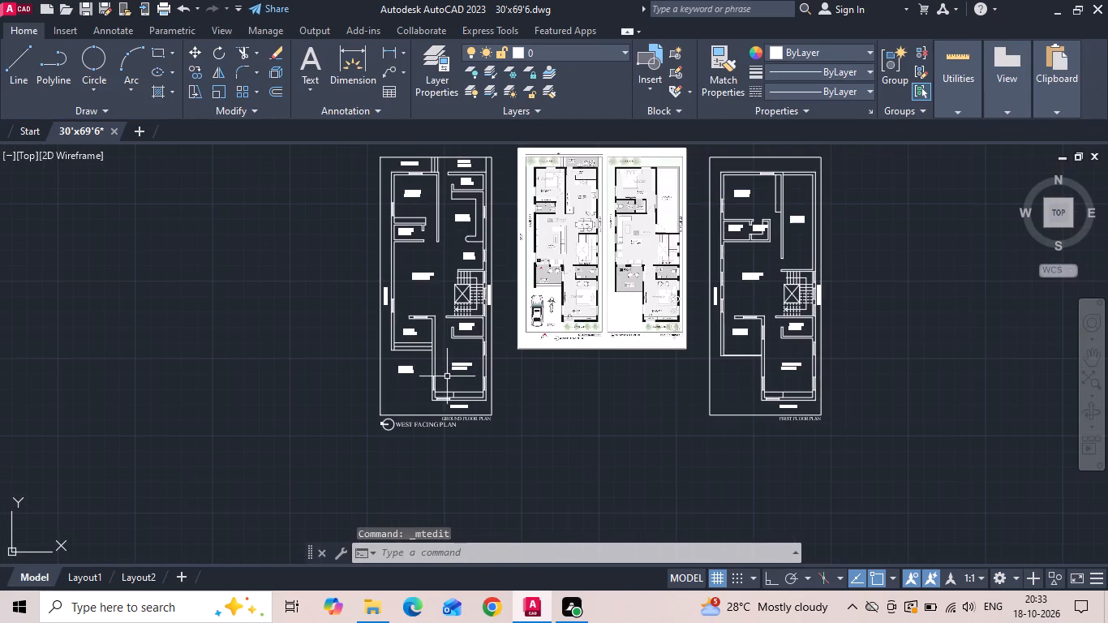
{"action": "scroll", "coordinate": [438, 456], "scroll_direction": "up", "scroll_amount": 2}
{"action": "scroll", "coordinate": [492, 349], "scroll_direction": "up", "scroll_amount": 1}
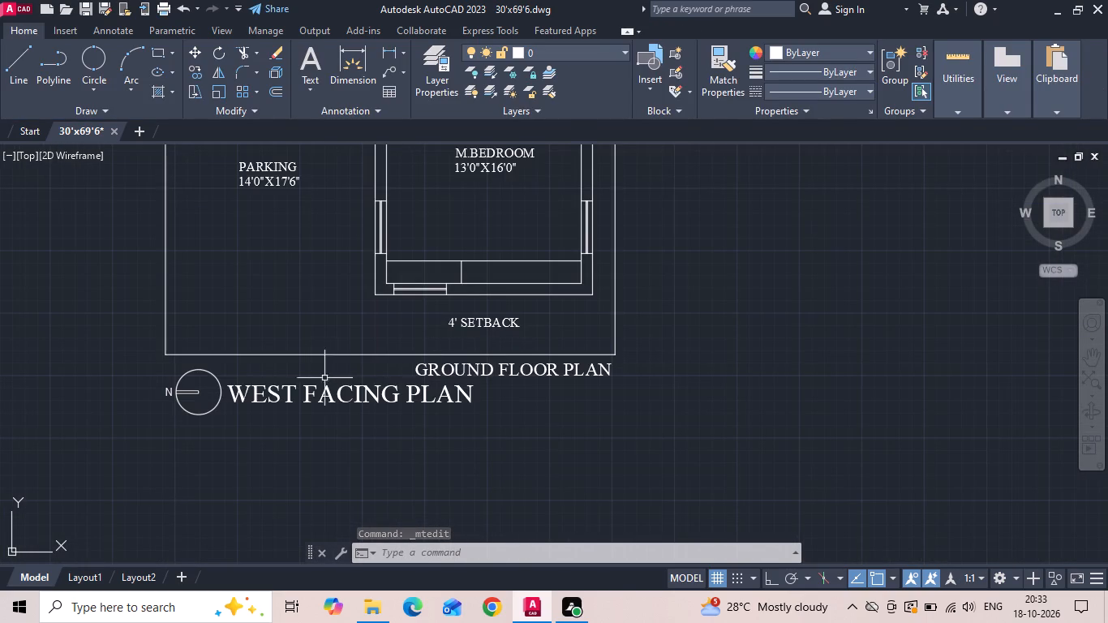
{"action": "double_click", "coordinate": [462, 376]}
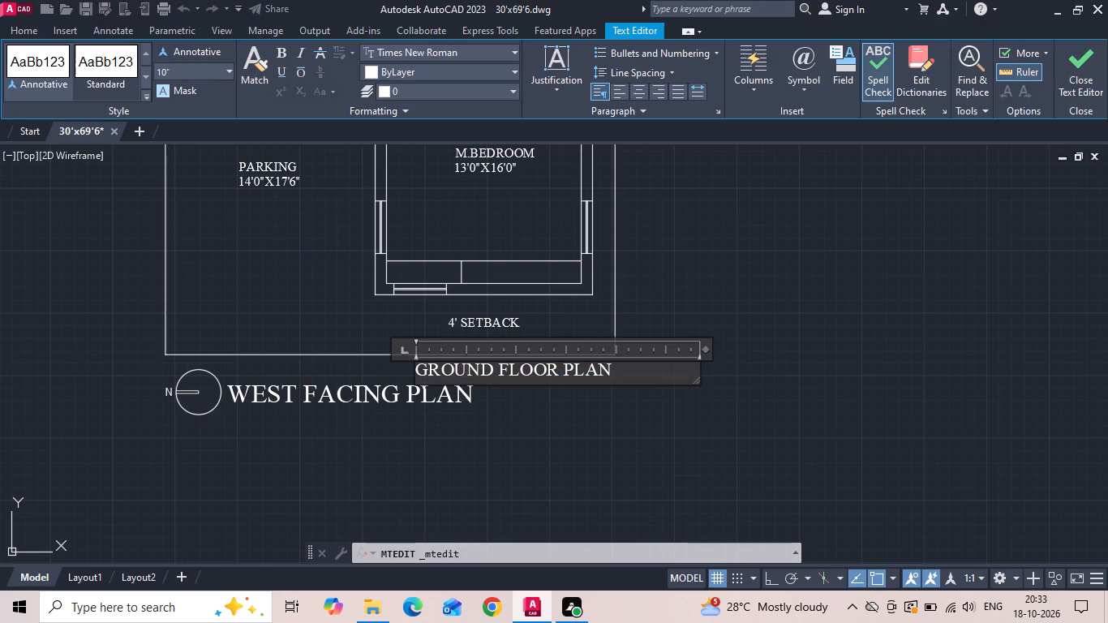
{"action": "key", "text": "ctrl+a"}
{"action": "left_click", "coordinate": [183, 75]}
{"action": "key", "text": "BackSpace"}
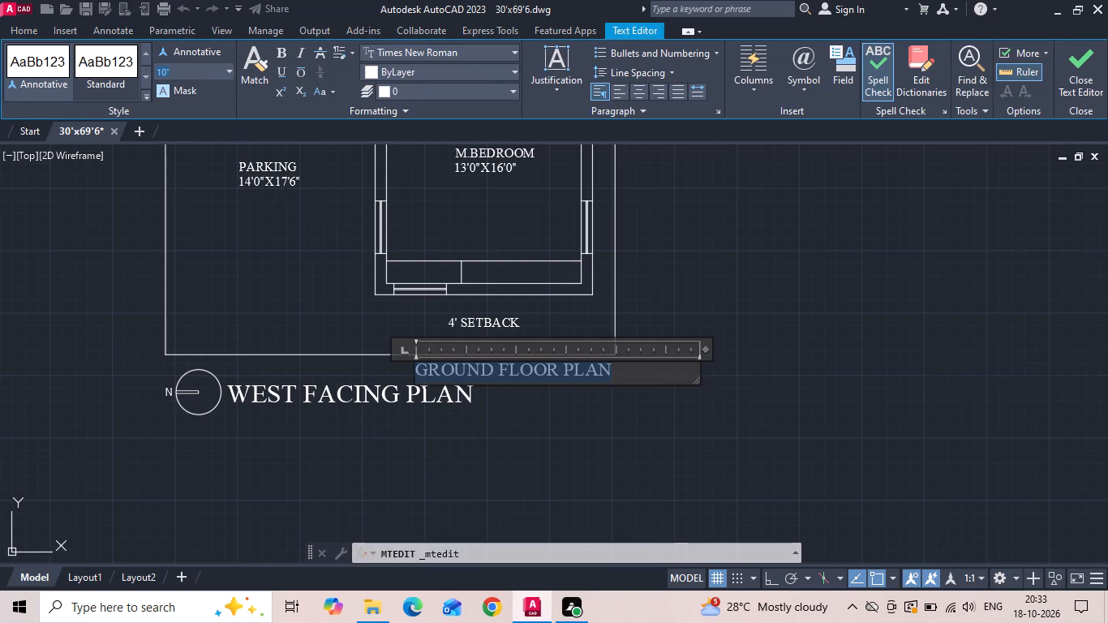
{"action": "type", "text": "9\""}
{"action": "key", "text": "Return"}
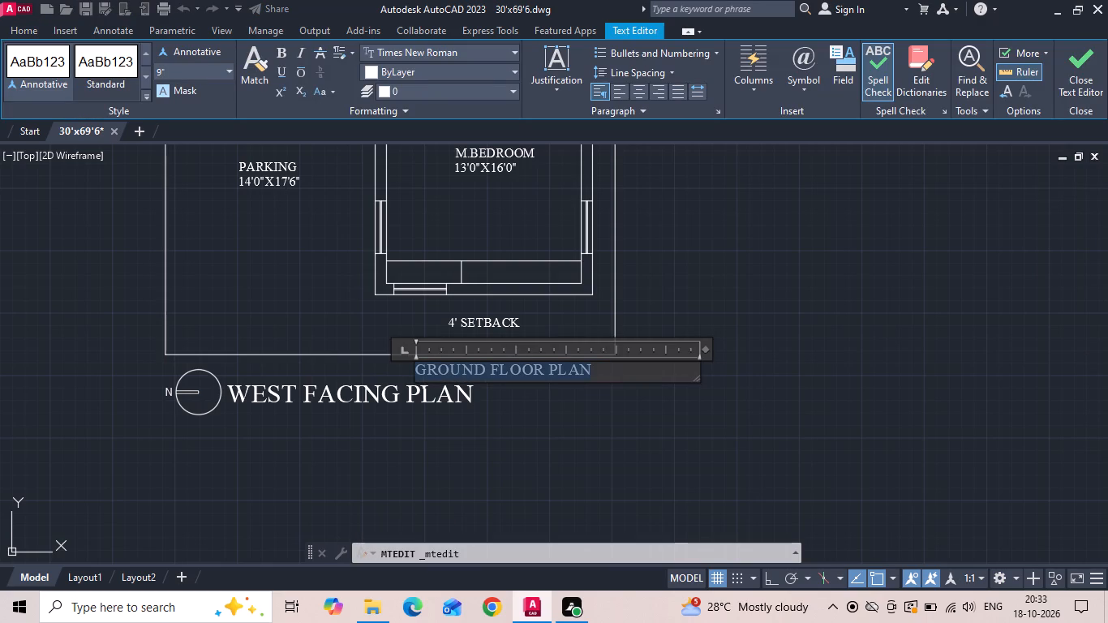
{"action": "left_click", "coordinate": [273, 213]}
Move the GROUND FLOOR PLAN title slightly right with Ortho on, so it ends near the plot's lower-right corner.
{"action": "scroll", "coordinate": [296, 347], "scroll_direction": "down", "scroll_amount": 2}
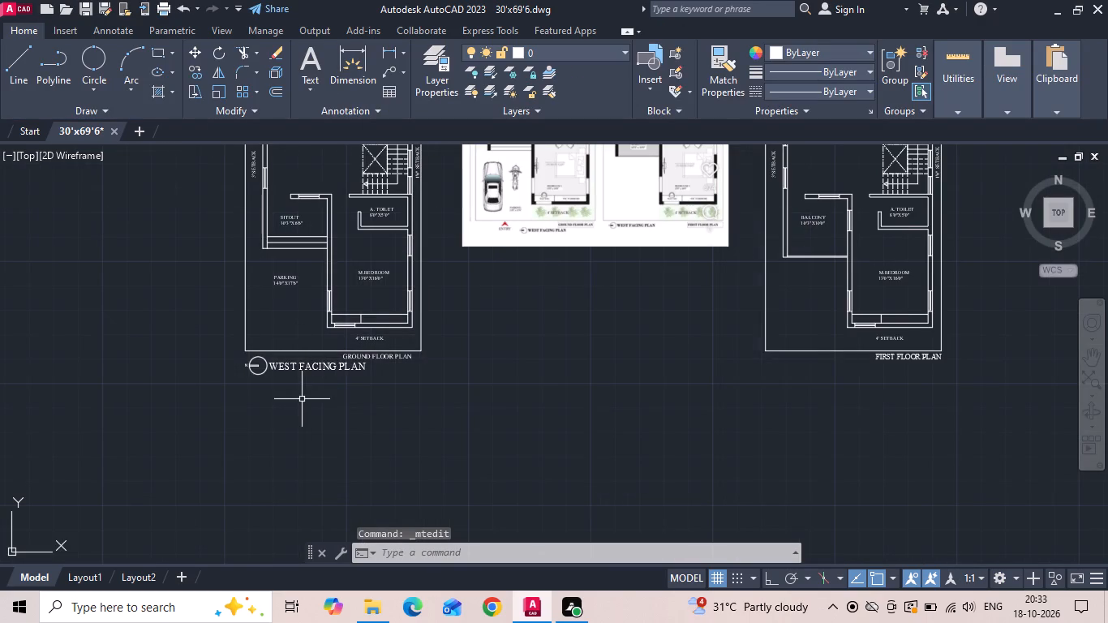
{"action": "scroll", "coordinate": [251, 376], "scroll_direction": "up", "scroll_amount": 3}
{"action": "scroll", "coordinate": [416, 364], "scroll_direction": "down", "scroll_amount": 2}
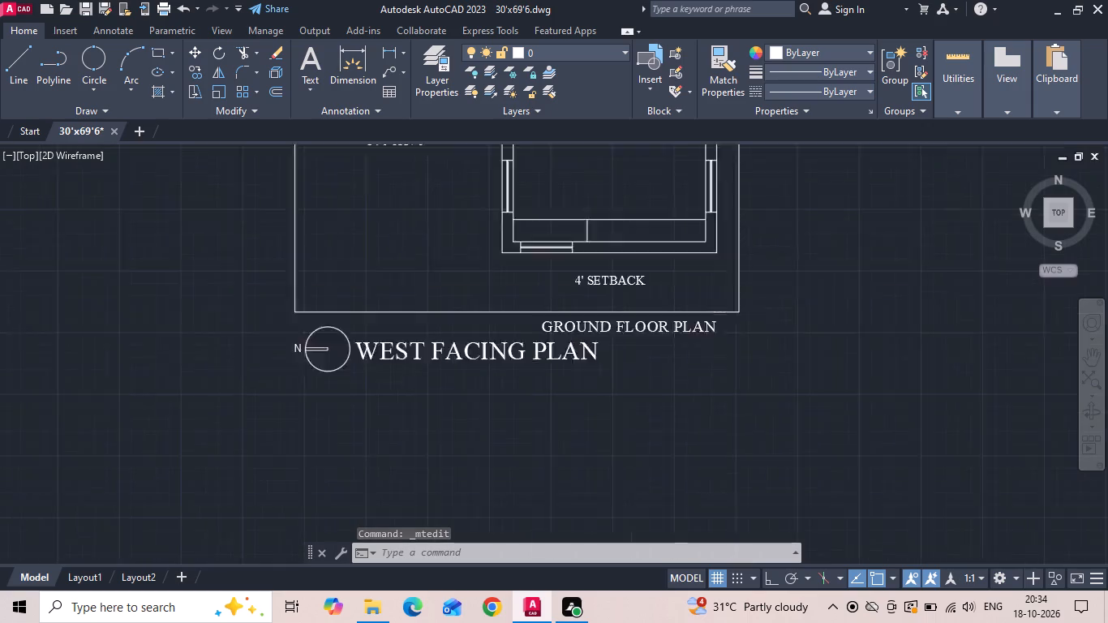
{"action": "scroll", "coordinate": [474, 389], "scroll_direction": "down", "scroll_amount": 1}
{"action": "scroll", "coordinate": [497, 379], "scroll_direction": "up", "scroll_amount": 2}
{"action": "scroll", "coordinate": [426, 377], "scroll_direction": "down", "scroll_amount": 2}
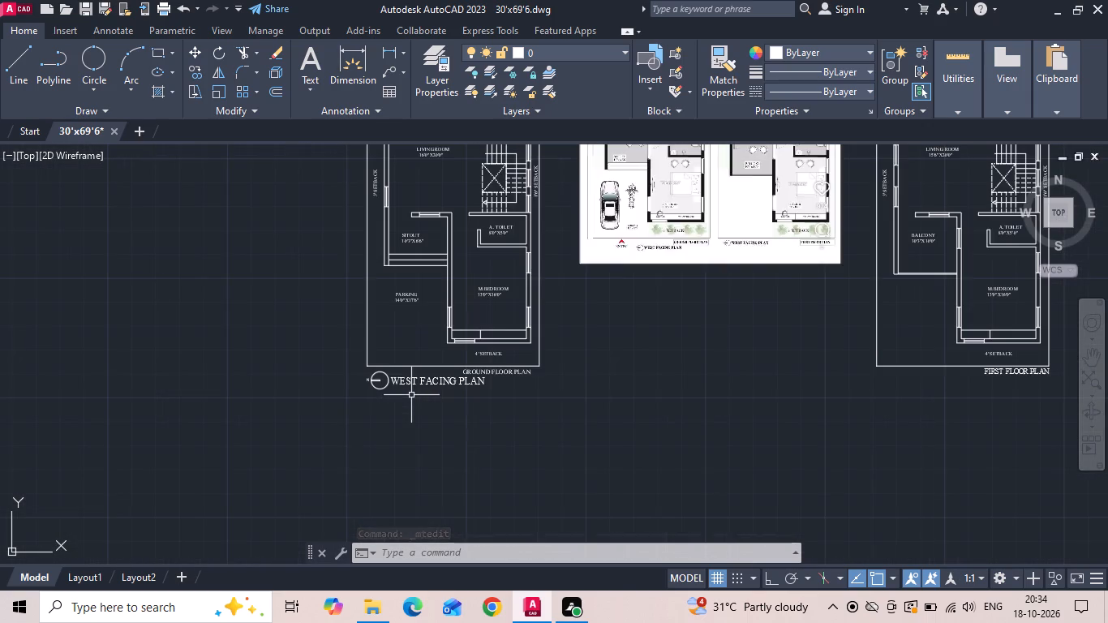
{"action": "scroll", "coordinate": [409, 391], "scroll_direction": "up", "scroll_amount": 3}
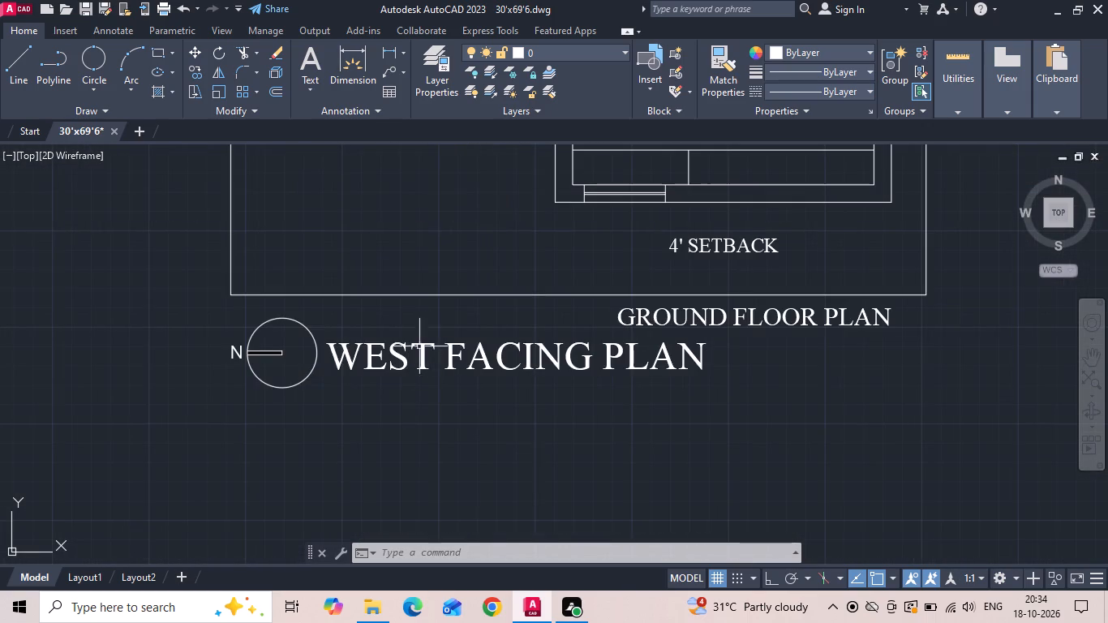
{"action": "left_click", "coordinate": [665, 313]}
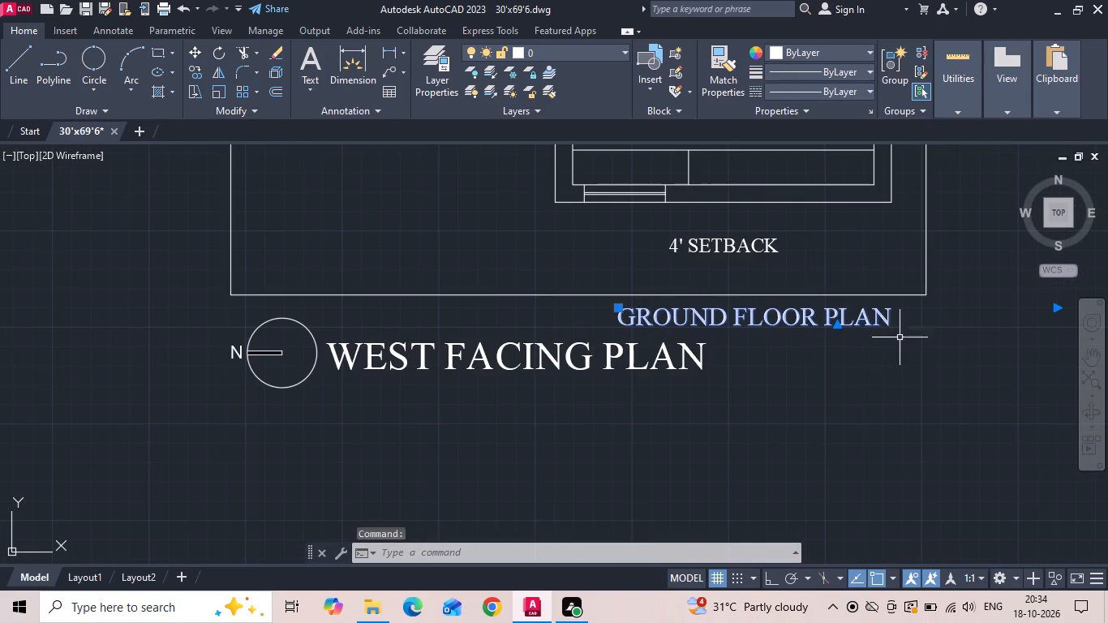
{"action": "right_click", "coordinate": [933, 346]}
{"action": "left_click", "coordinate": [961, 303]}
{"action": "middle_click_drag", "start_coordinate": [900, 358], "coordinate": [646, 361]}
{"action": "key", "text": "F8"}
{"action": "left_click", "coordinate": [655, 382]}
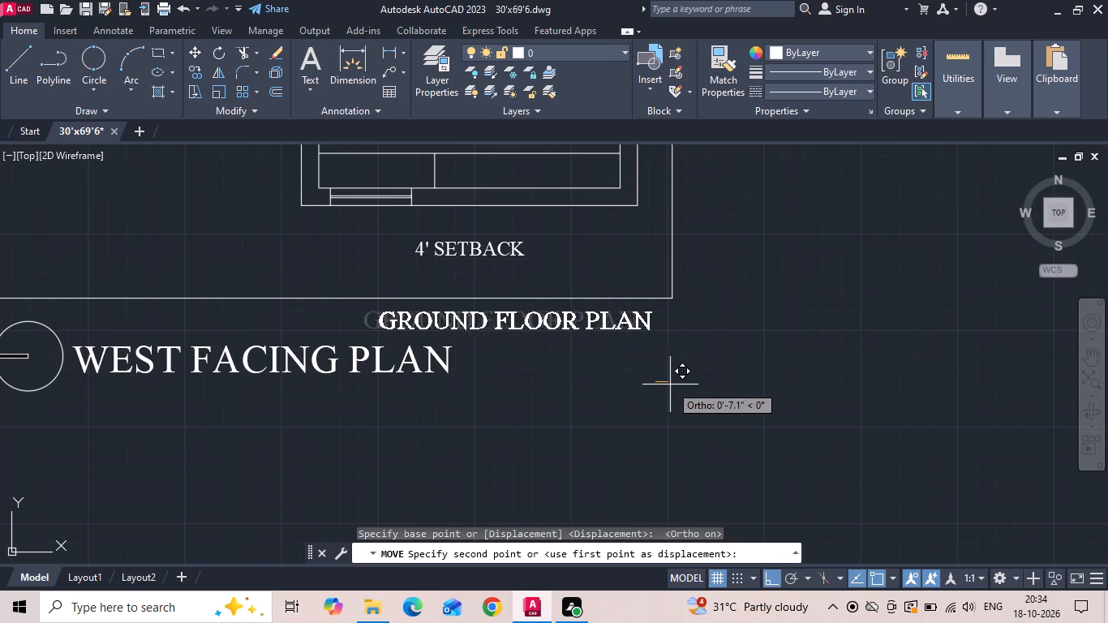
{"action": "left_click", "coordinate": [684, 385]}
Move the north symbol, its N label and the WEST FACING PLAN caption straight down, farther below the plot boundary.
{"action": "scroll", "coordinate": [694, 378], "scroll_direction": "down", "scroll_amount": 1}
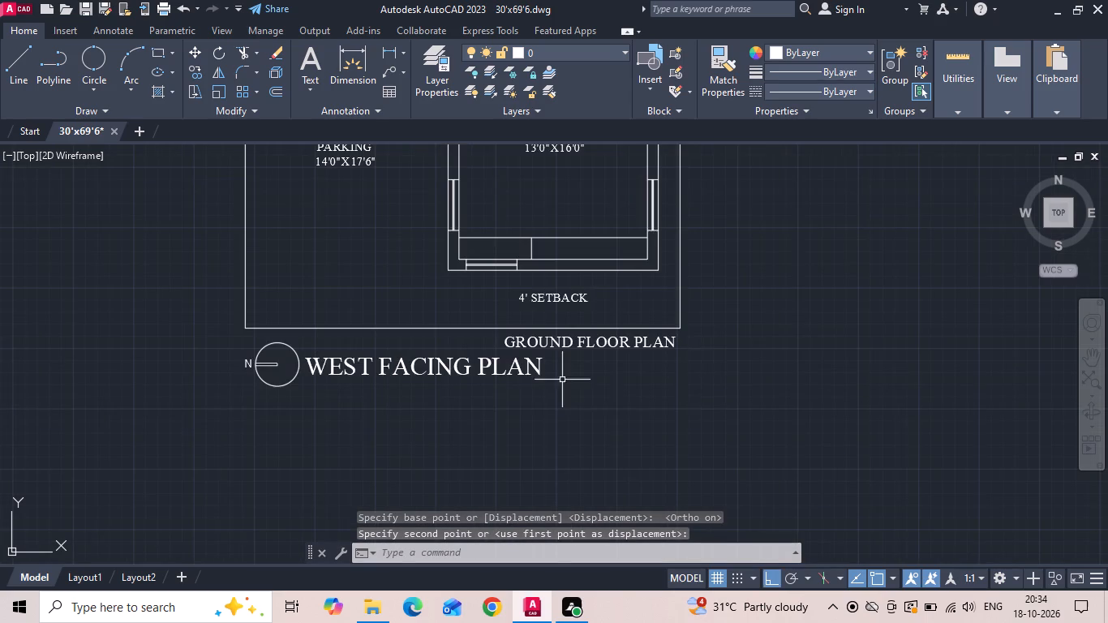
{"action": "scroll", "coordinate": [573, 371], "scroll_direction": "down", "scroll_amount": 2}
{"action": "middle_click_drag", "start_coordinate": [945, 356], "coordinate": [557, 340]}
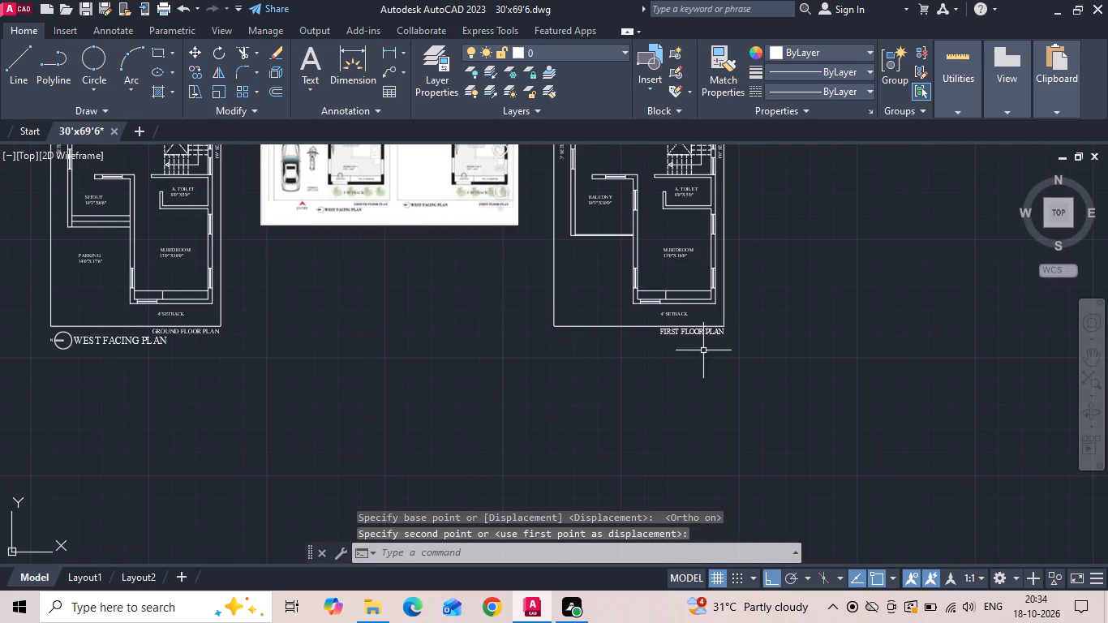
{"action": "scroll", "coordinate": [30, 338], "scroll_direction": "up", "scroll_amount": 2}
{"action": "middle_click_drag", "start_coordinate": [133, 337], "coordinate": [323, 301]}
{"action": "scroll", "coordinate": [371, 290], "scroll_direction": "up", "scroll_amount": 2}
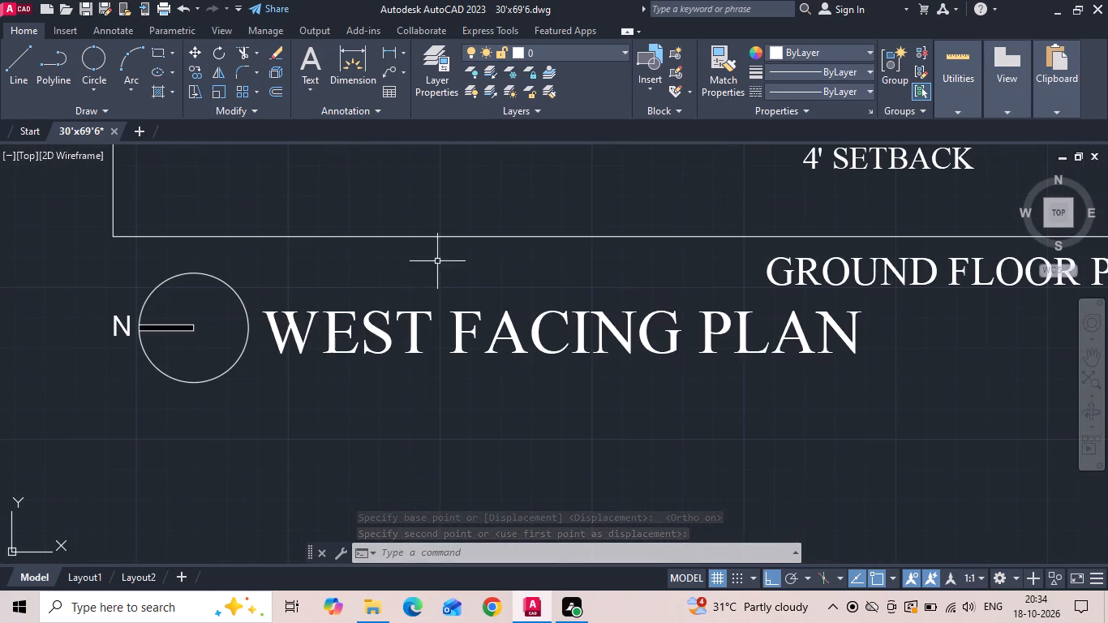
{"action": "left_click_drag", "start_coordinate": [437, 261], "coordinate": [424, 266]}
{"action": "left_click", "coordinate": [67, 423]}
{"action": "right_click", "coordinate": [67, 423]}
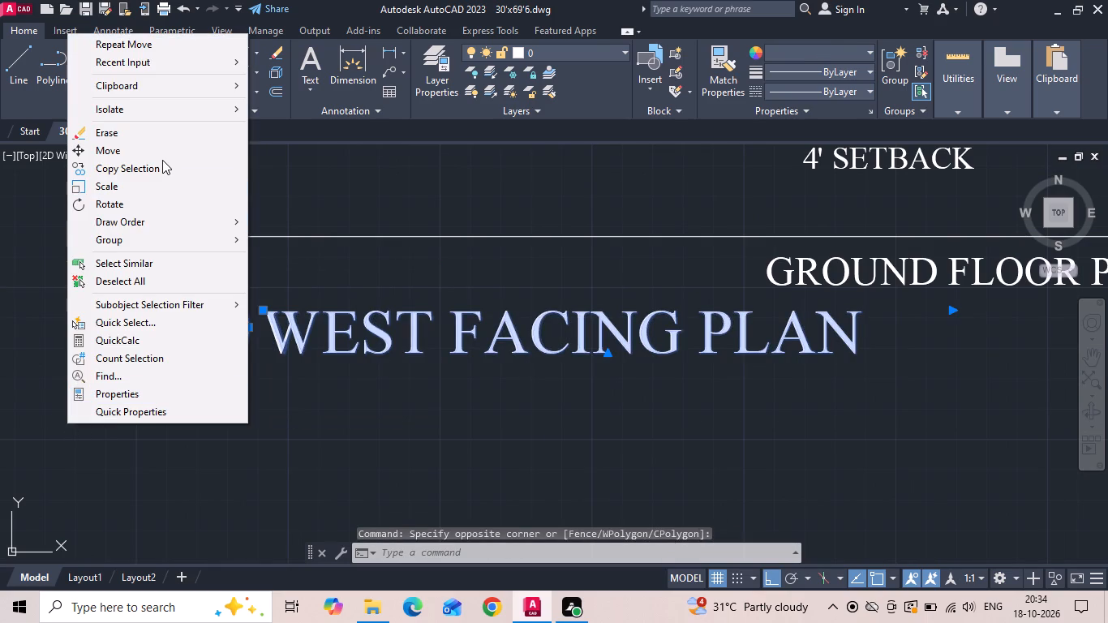
{"action": "left_click", "coordinate": [162, 155]}
{"action": "left_click_drag", "start_coordinate": [450, 152], "coordinate": [455, 165]}
{"action": "left_click", "coordinate": [435, 207]}
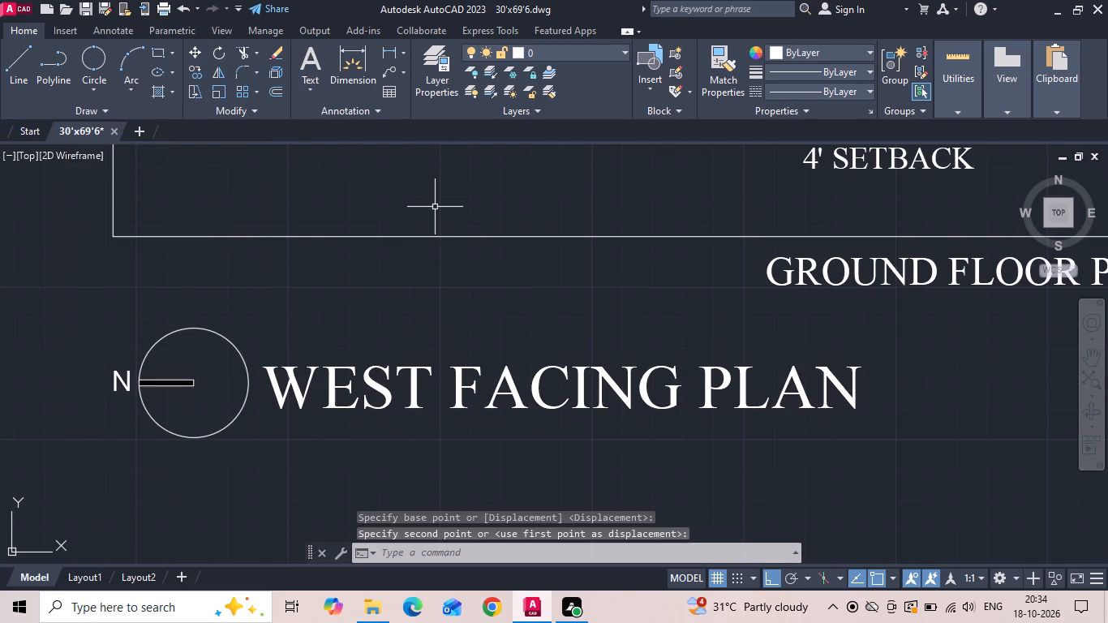
Draw a 3' horizontal line between the plot's bottom boundary and the WEST FACING PLAN caption.
{"action": "type", "text": "L"}
{"action": "key", "text": "space"}
{"action": "left_click", "coordinate": [270, 316]}
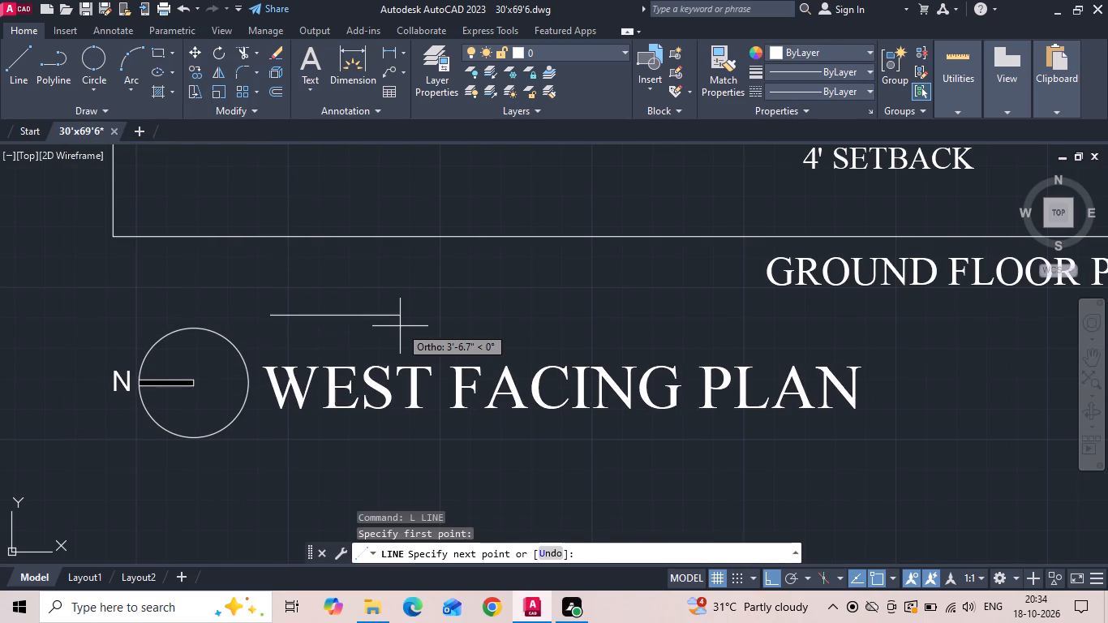
{"action": "type", "text": "2'"}
{"action": "key", "text": "Return"}
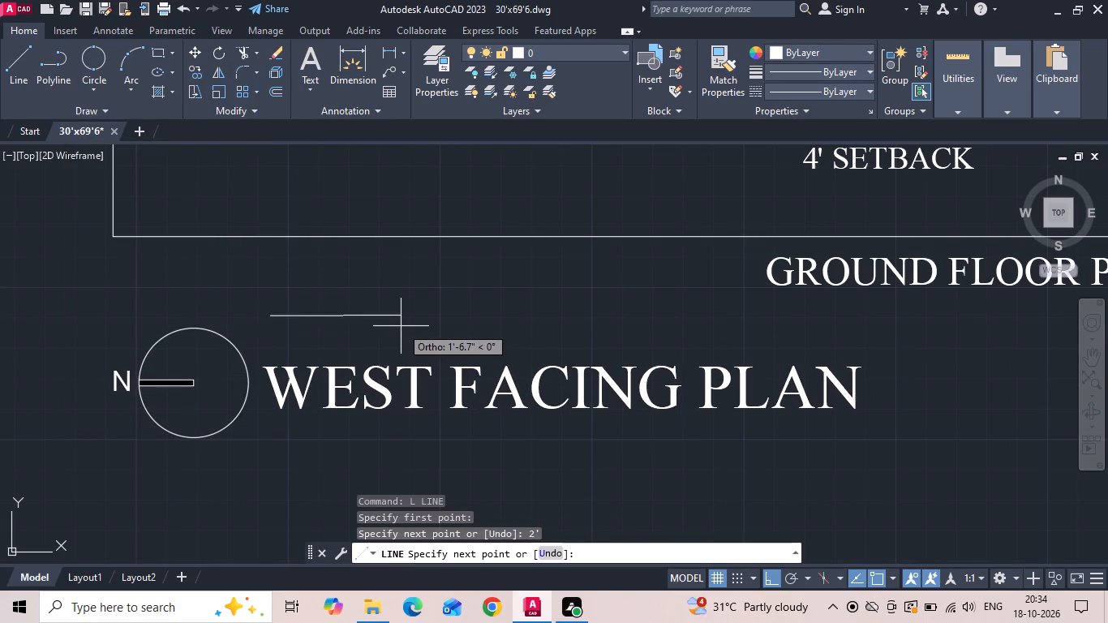
{"action": "key", "text": "ctrl+z"}
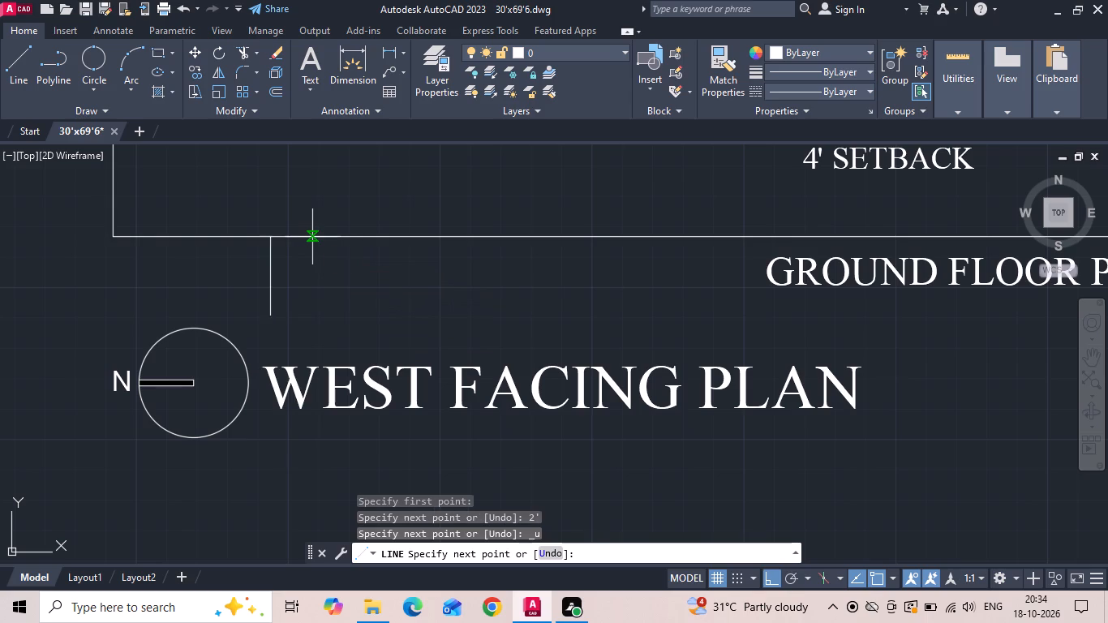
{"action": "type", "text": "3'"}
{"action": "key", "text": "Return"}
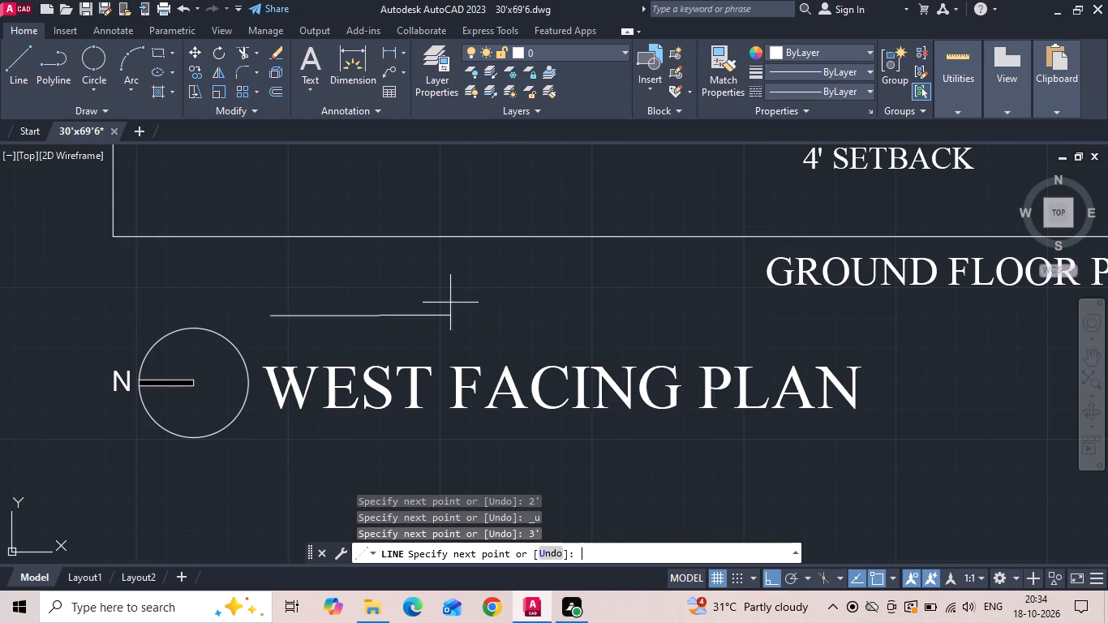
{"action": "scroll", "coordinate": [341, 256], "scroll_direction": "up", "scroll_amount": 2}
{"action": "key", "text": "Escape"}
Draw a 1'6" vertical line upward from the midpoint of the 3' horizontal line.
{"action": "key", "text": "l"}
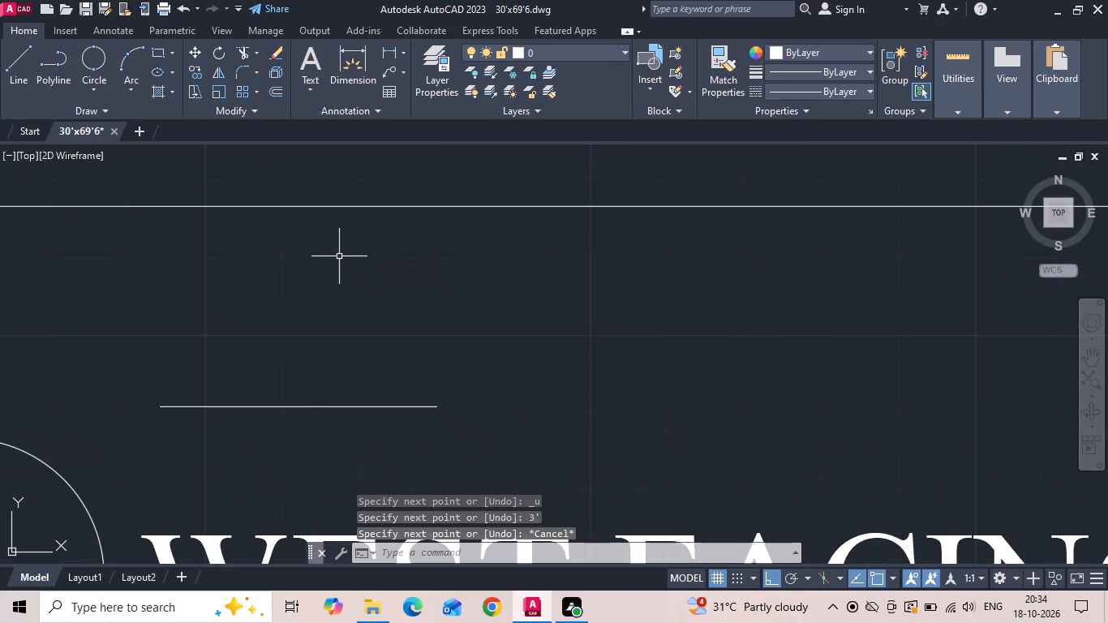
{"action": "key", "text": "space"}
{"action": "left_click", "coordinate": [299, 404]}
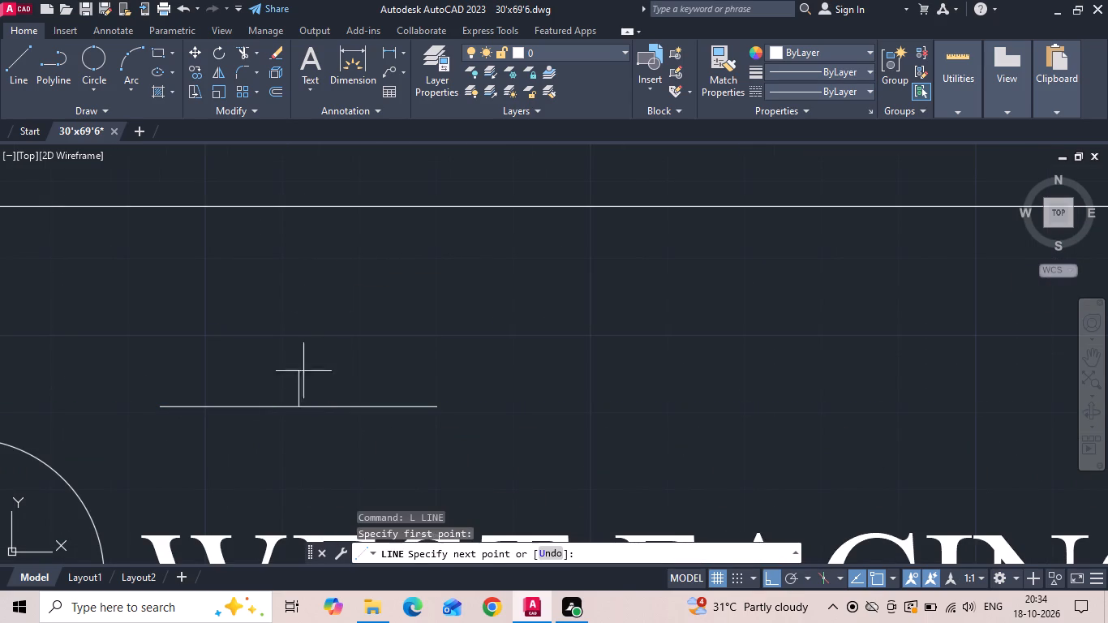
{"action": "type", "text": "1'"}
{"action": "key", "text": "Return"}
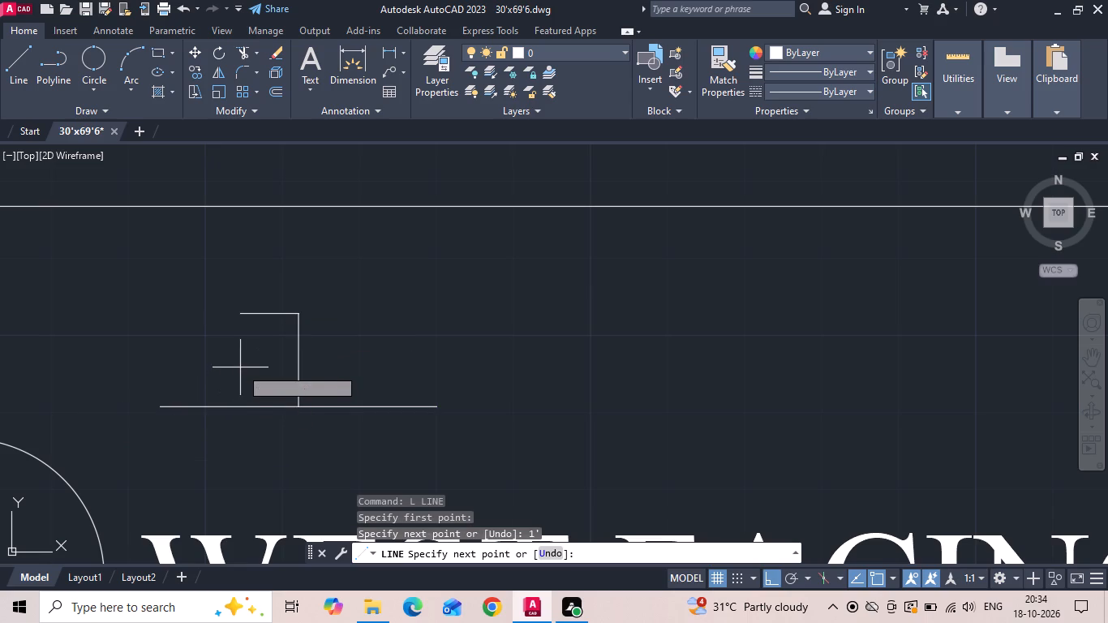
{"action": "key", "text": "ctrl+z"}
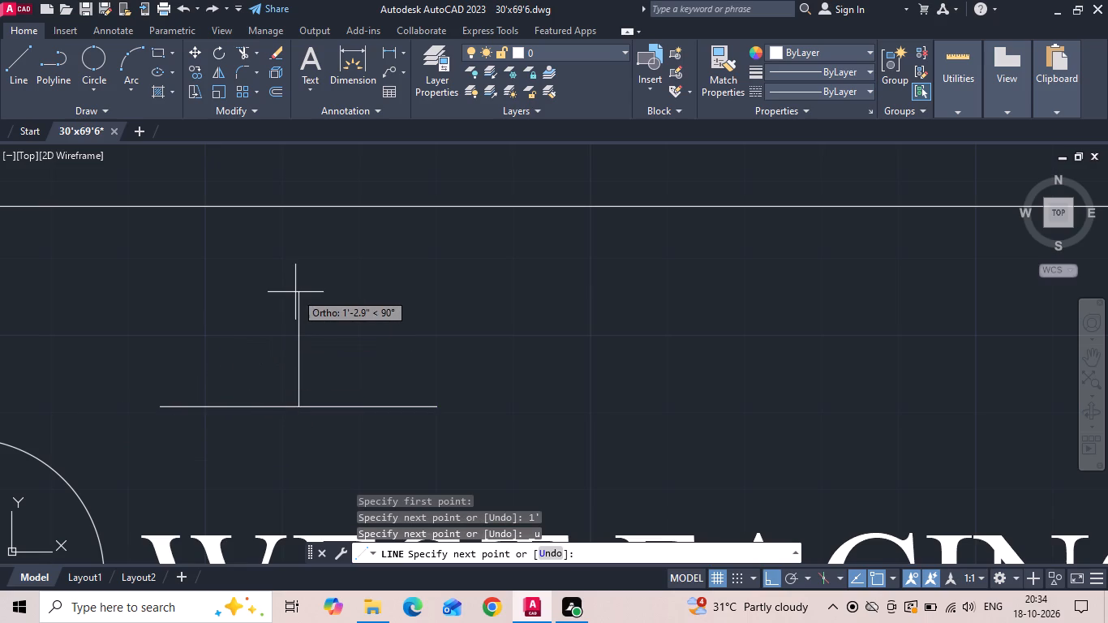
{"action": "key", "text": "1"}
{"action": "type", "text": "'6"}
{"action": "key", "text": "space"}
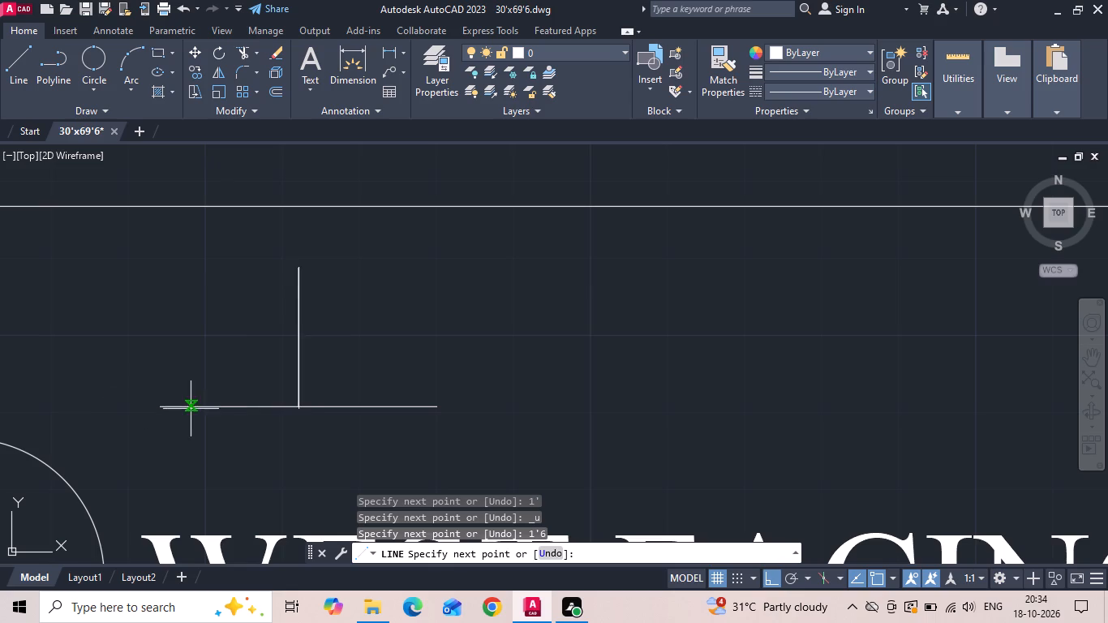
Draw two sloping lines from the top of the vertical line to both ends of the 3' base line, forming a triangle.
{"action": "left_click", "coordinate": [161, 408]}
{"action": "key", "text": "Escape"}
{"action": "key", "text": "space"}
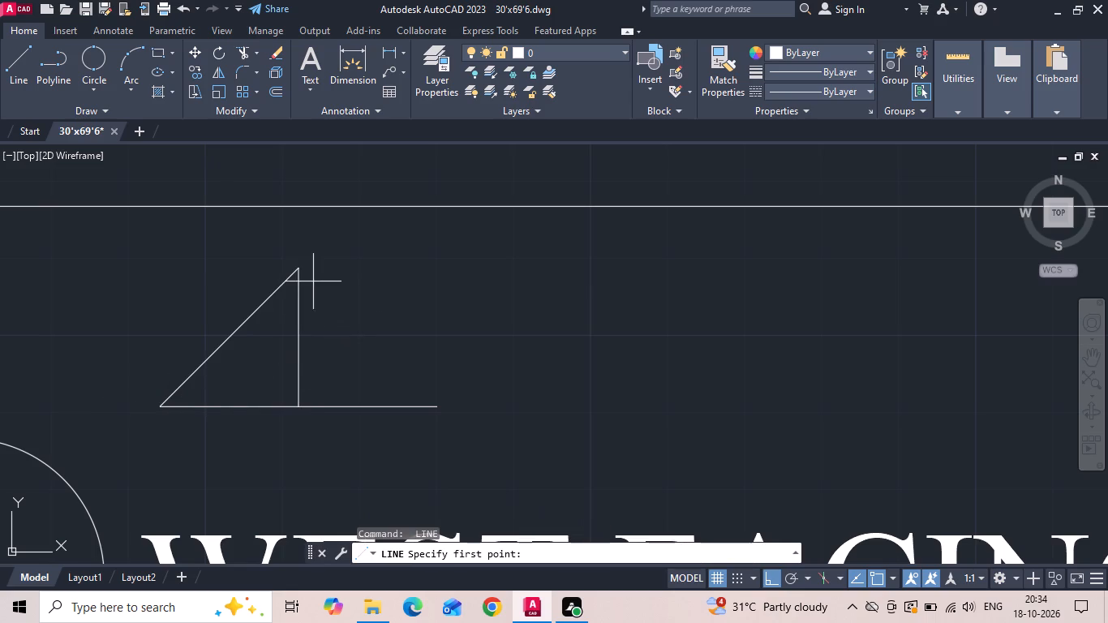
{"action": "left_click", "coordinate": [298, 270]}
{"action": "left_click", "coordinate": [440, 413]}
{"action": "key", "text": "Escape"}
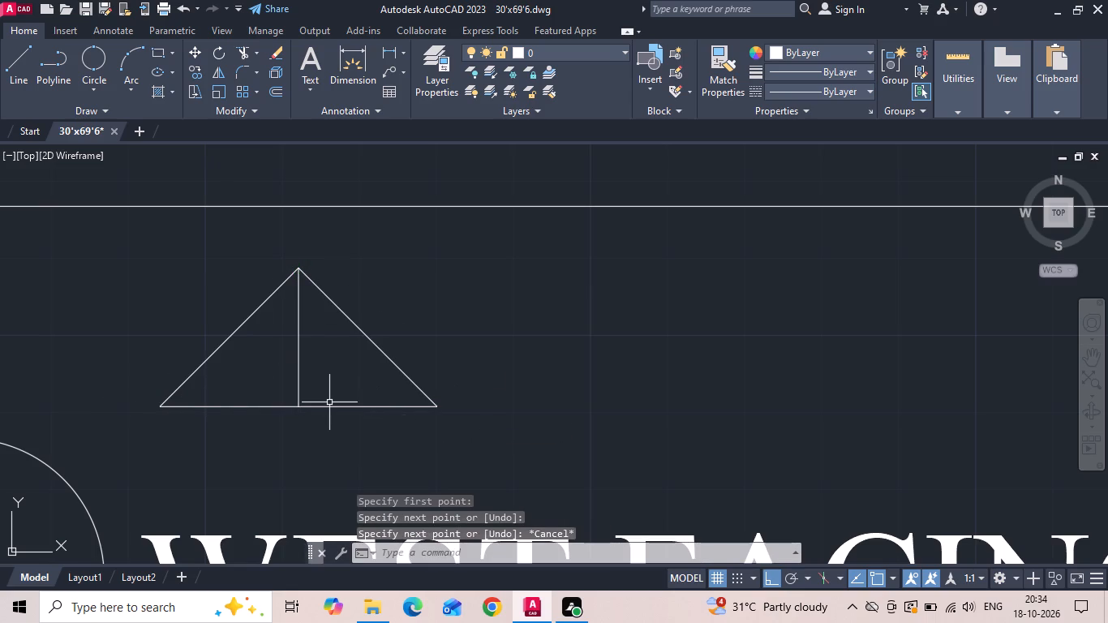
Delete the triangle's 3' base line.
{"action": "left_click", "coordinate": [276, 406]}
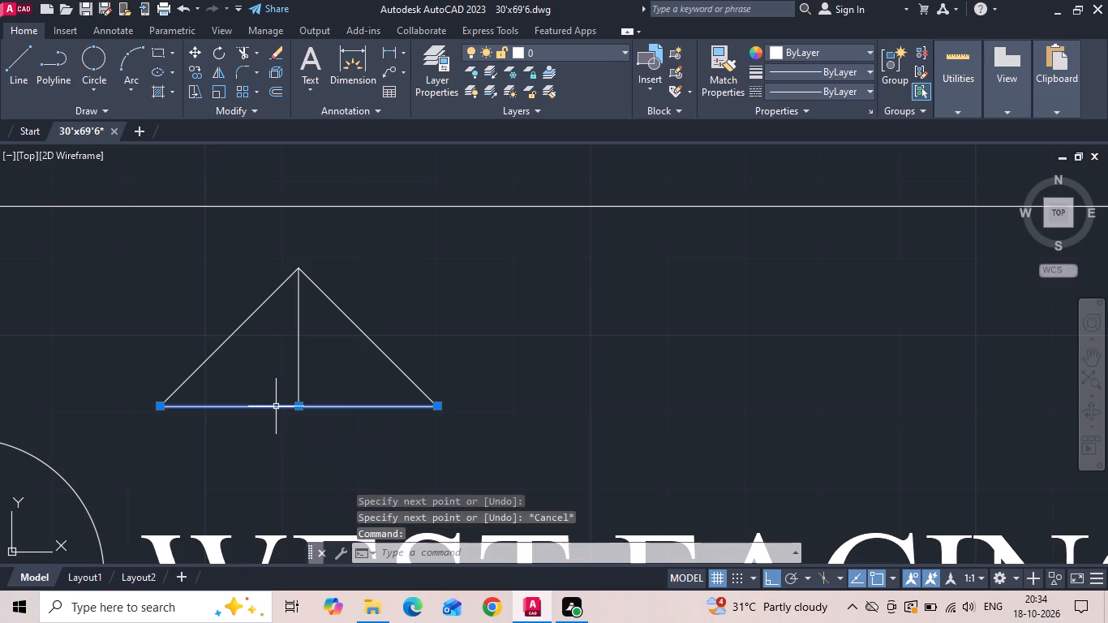
{"action": "key", "text": "Delete"}
Draw a line from the triangle's lower-left corner to the foot of the vertical line, closing any Help window opened by accident.
{"action": "type", "text": "L"}
{"action": "key", "text": "space"}
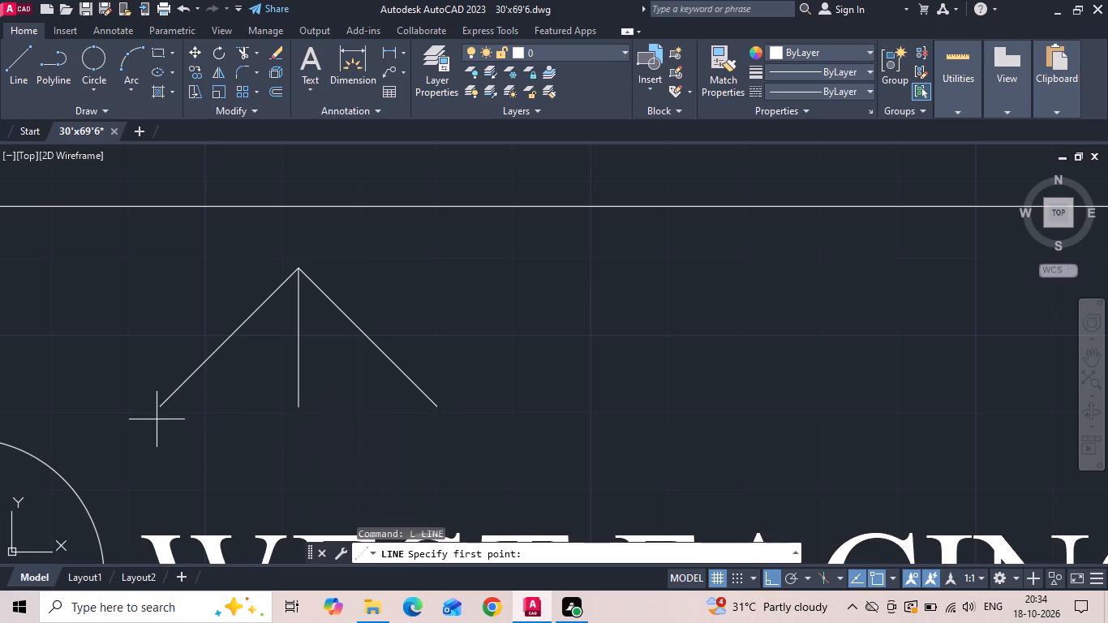
{"action": "left_click", "coordinate": [160, 406]}
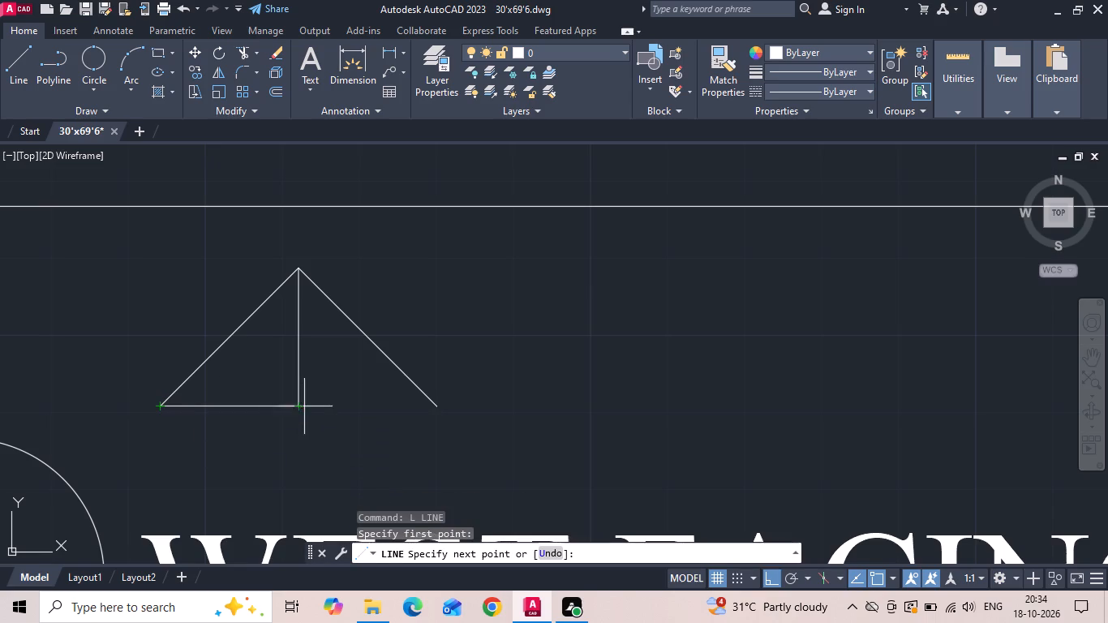
{"action": "left_click", "coordinate": [303, 408]}
{"action": "key", "text": "F1"}
{"action": "left_click", "coordinate": [263, 400]}
{"action": "key", "text": "Escape"}
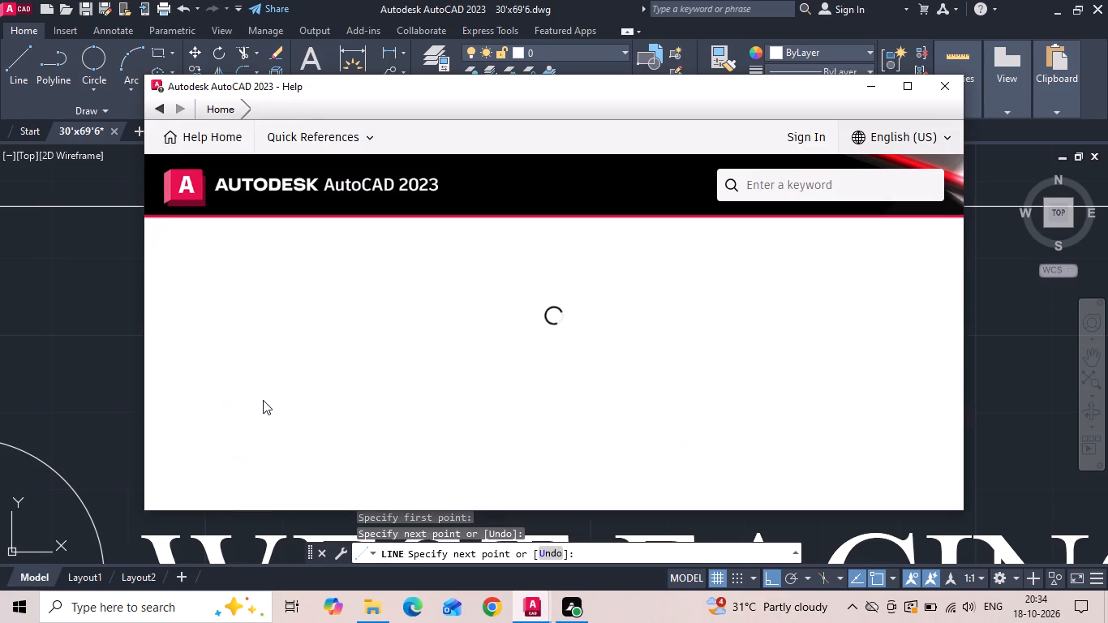
{"action": "left_click", "coordinate": [128, 389]}
{"action": "key", "text": "Escape"}
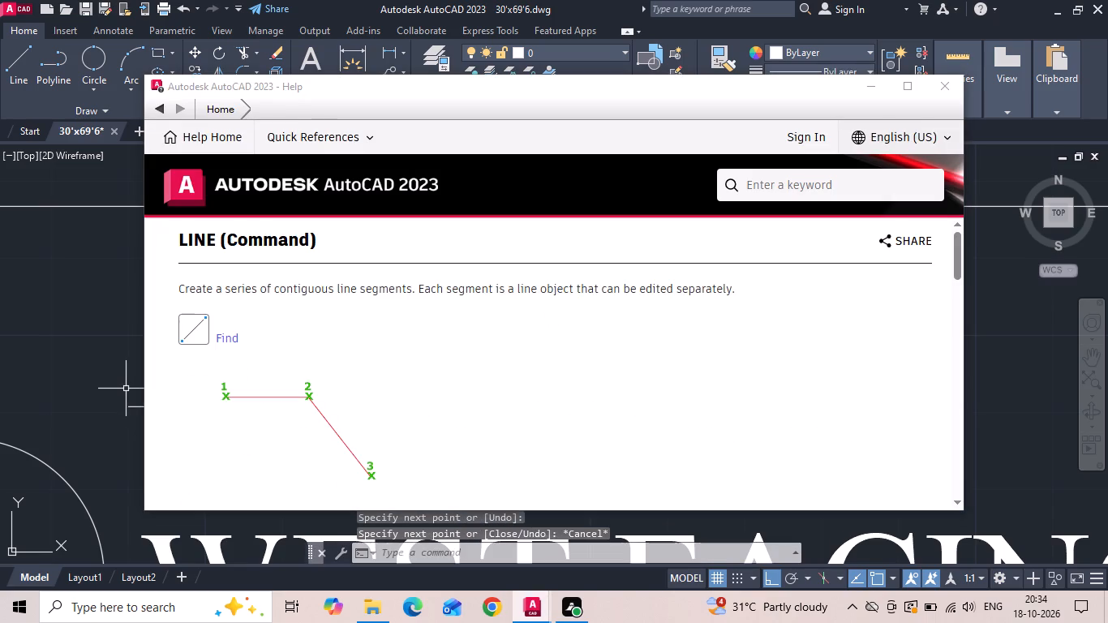
{"action": "left_click", "coordinate": [126, 389]}
{"action": "key", "text": "Escape"}
{"action": "key", "text": "Escape"}
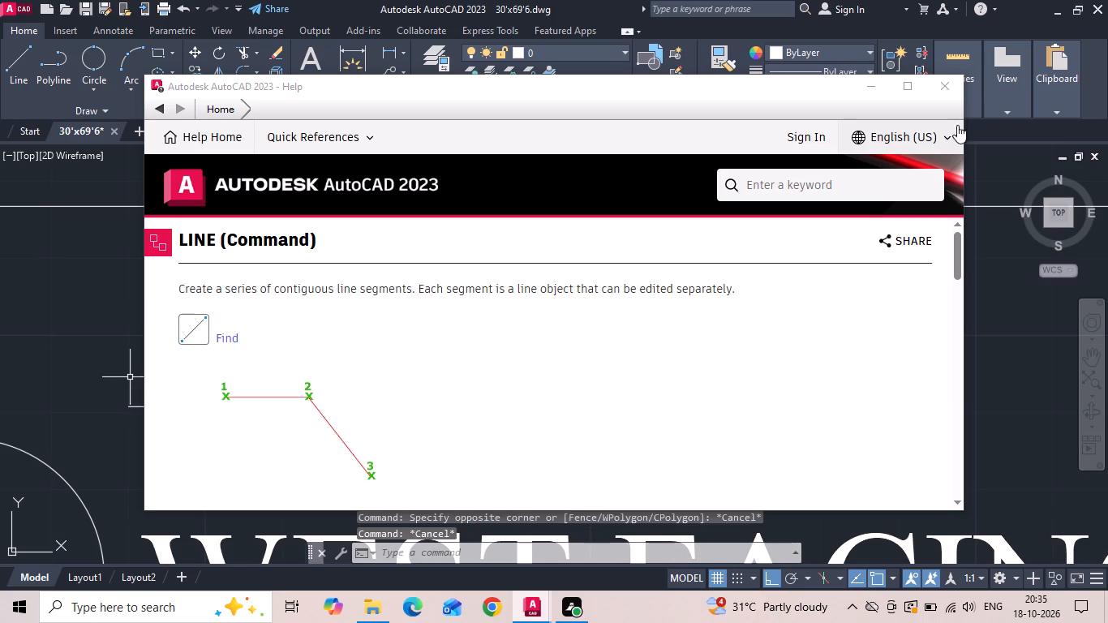
{"action": "left_click", "coordinate": [952, 97]}
{"action": "left_click", "coordinate": [230, 409]}
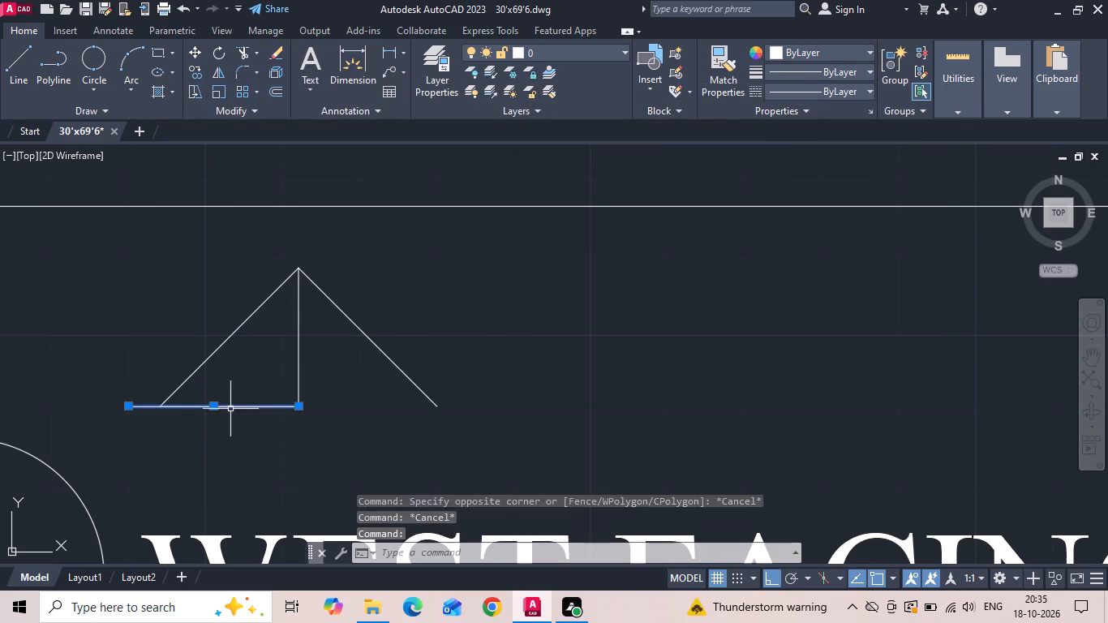
{"action": "key", "text": "Escape"}
Trim the piece of the new base line that overhangs beyond the triangle's lower-left corner.
{"action": "scroll", "coordinate": [140, 410], "scroll_direction": "up", "scroll_amount": 1}
{"action": "type", "text": "TR"}
{"action": "key", "text": "space"}
{"action": "left_click_drag", "start_coordinate": [139, 398], "coordinate": [128, 445]}
{"action": "key", "text": "Escape"}
Stretch the inner end of the left base line 6" up along the vertical centre line.
{"action": "left_click_drag", "start_coordinate": [324, 379], "coordinate": [272, 450]}
{"action": "left_click", "coordinate": [272, 450]}
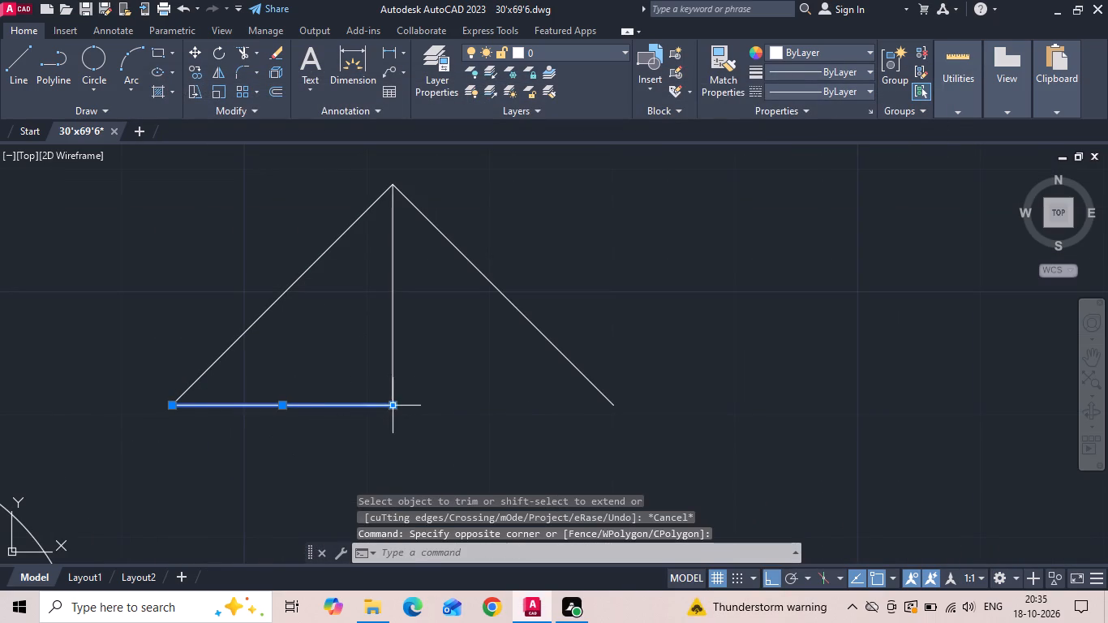
{"action": "left_click_drag", "start_coordinate": [390, 402], "coordinate": [393, 388]}
{"action": "type", "text": "6"}
{"action": "key", "text": "space"}
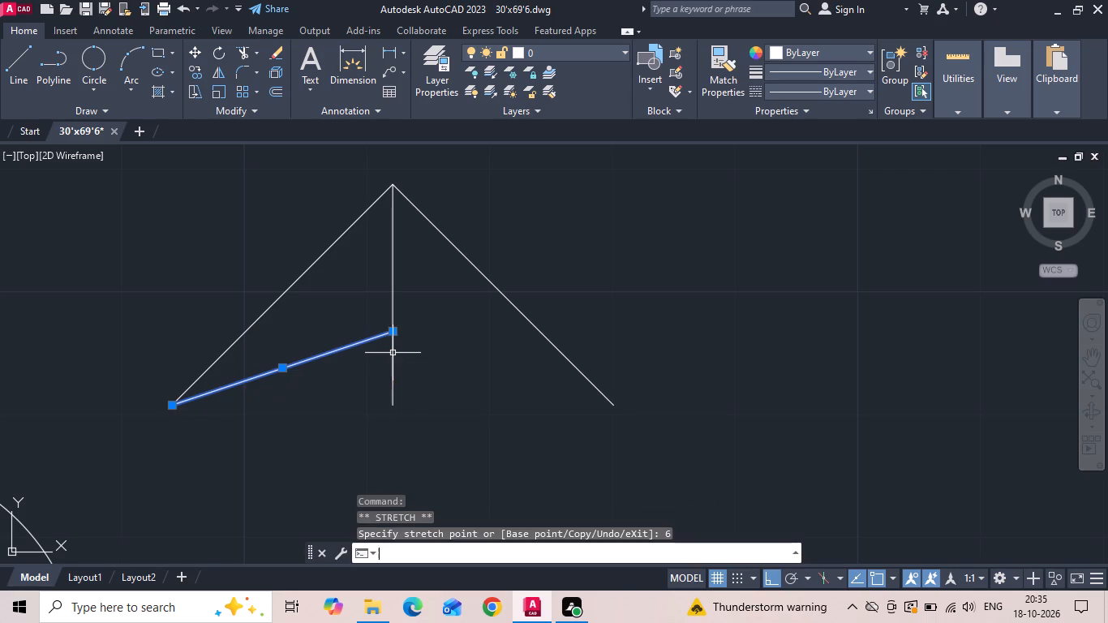
Mirror the slanted left base line about the vertical centre line, keeping the source objects.
{"action": "type", "text": "MI"}
{"action": "key", "text": "space"}
{"action": "left_click", "coordinate": [389, 336]}
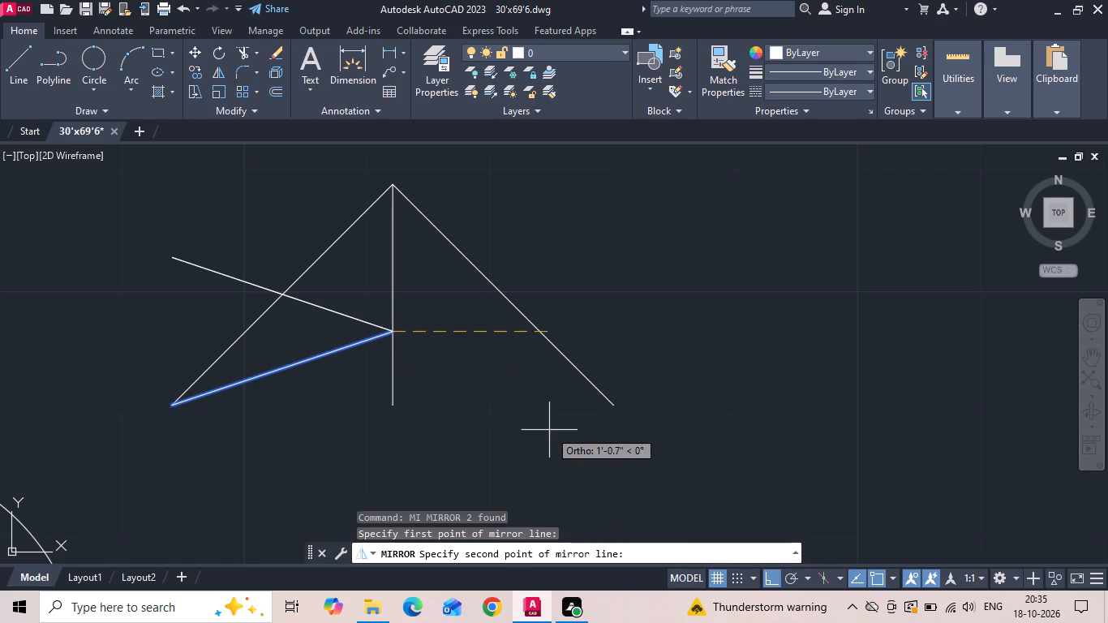
{"action": "left_click", "coordinate": [345, 432]}
{"action": "type", "text": "N"}
{"action": "key", "text": "space"}
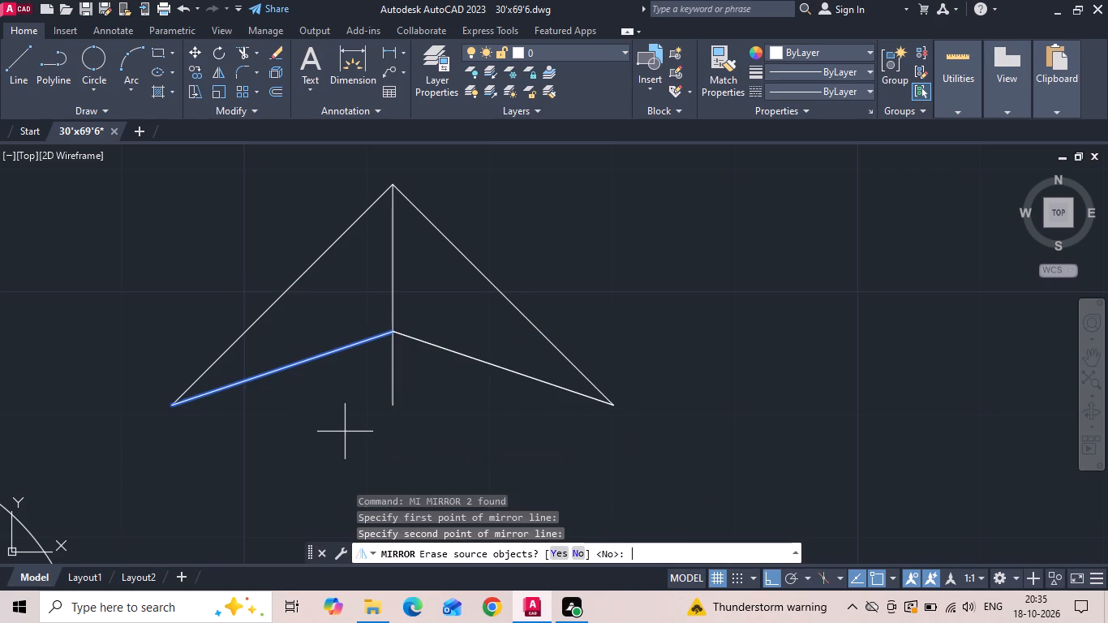
Trim away the vertical centre line below and inside the arrowhead, leaving only its outline.
{"action": "key", "text": "t"}
{"action": "key", "text": "r"}
{"action": "key", "text": "space"}
{"action": "left_click_drag", "start_coordinate": [360, 398], "coordinate": [399, 383]}
{"action": "left_click_drag", "start_coordinate": [418, 306], "coordinate": [414, 302]}
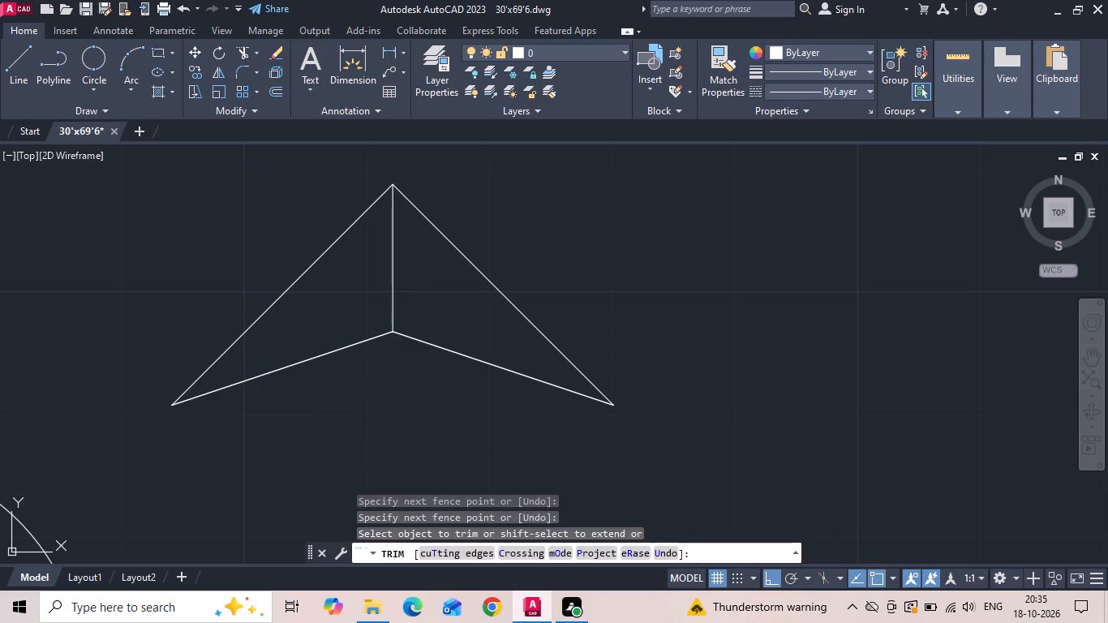
{"action": "left_click_drag", "start_coordinate": [414, 302], "coordinate": [351, 277]}
{"action": "scroll", "coordinate": [428, 458], "scroll_direction": "down", "scroll_amount": 4}
{"action": "key", "text": "Escape"}
Move the arrowhead straight up so its tip sits just below the plot's bottom boundary.
{"action": "scroll", "coordinate": [440, 383], "scroll_direction": "down", "scroll_amount": 1}
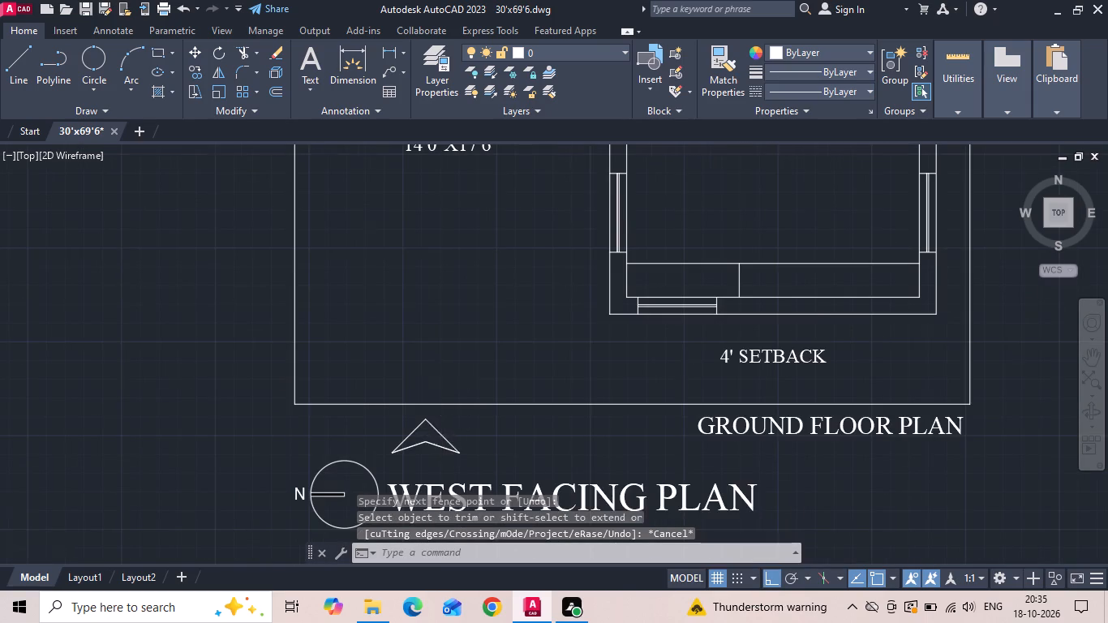
{"action": "scroll", "coordinate": [398, 423], "scroll_direction": "down", "scroll_amount": 1}
{"action": "scroll", "coordinate": [413, 450], "scroll_direction": "up", "scroll_amount": 3}
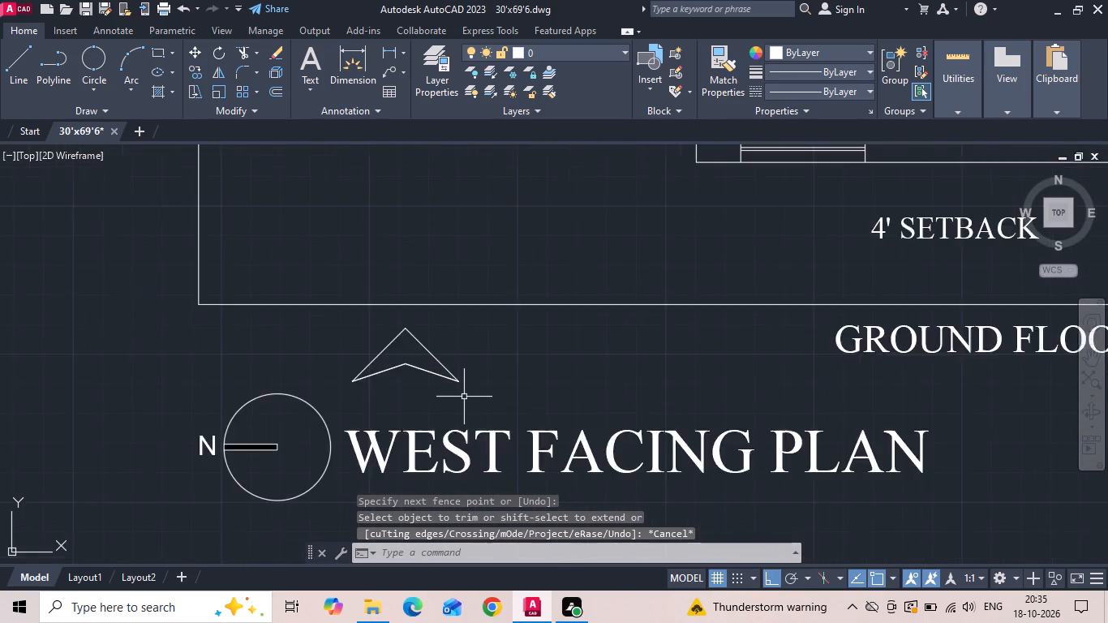
{"action": "scroll", "coordinate": [468, 395], "scroll_direction": "up", "scroll_amount": 1}
{"action": "left_click_drag", "start_coordinate": [469, 394], "coordinate": [462, 387]}
{"action": "left_click", "coordinate": [255, 315]}
{"action": "right_click", "coordinate": [255, 315]}
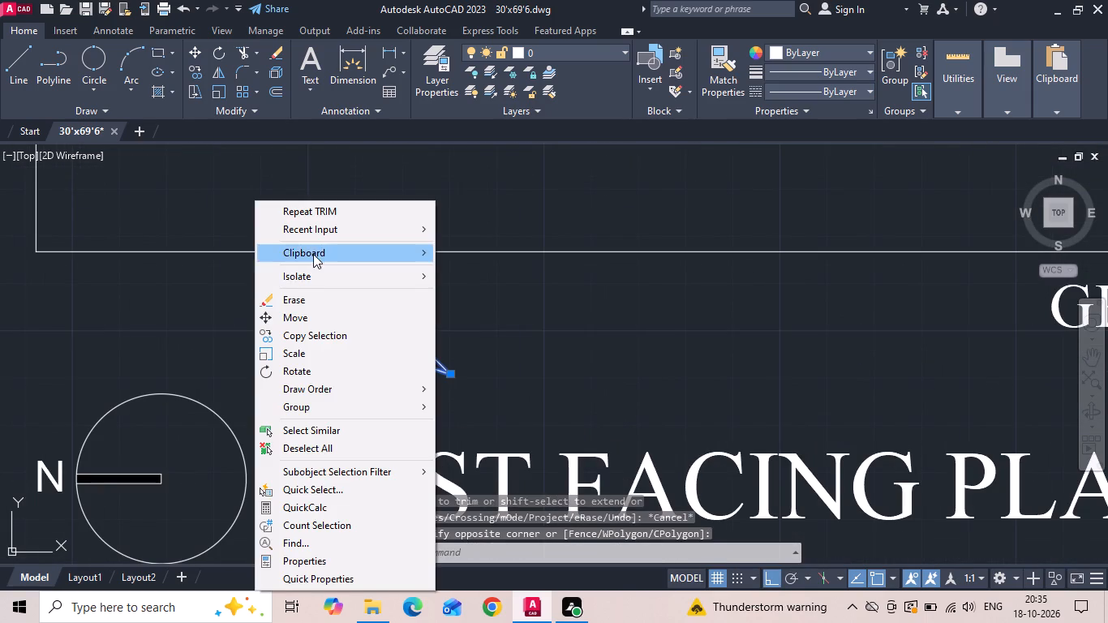
{"action": "left_click", "coordinate": [311, 318]}
{"action": "left_click", "coordinate": [566, 346]}
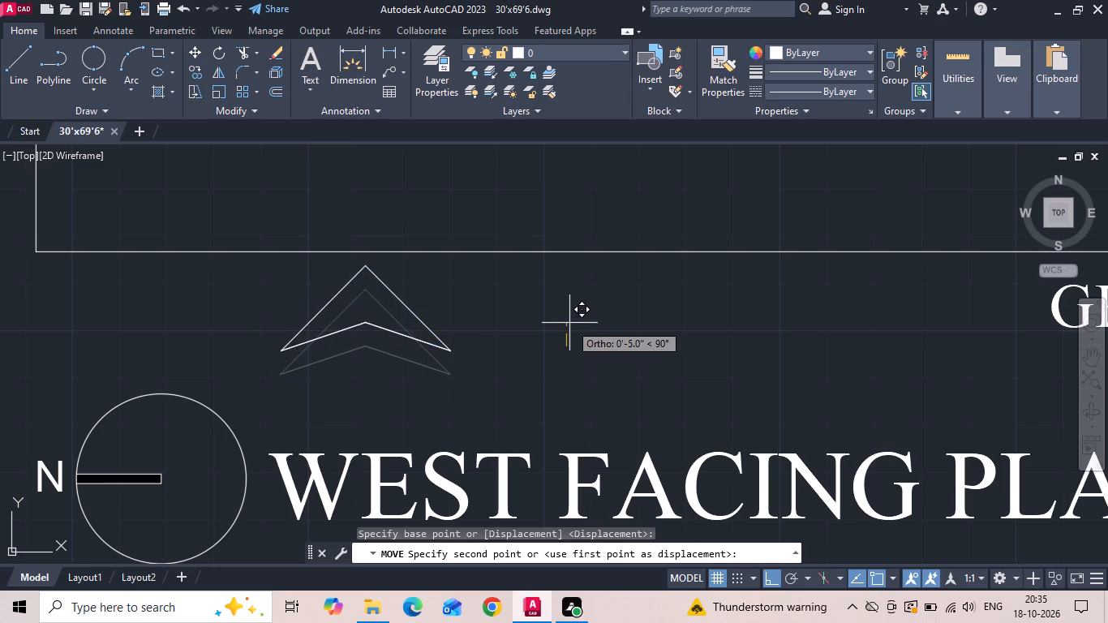
{"action": "left_click", "coordinate": [569, 316]}
Fill the arrowhead with a solid red hatch.
{"action": "type", "text": "H"}
{"action": "key", "text": "space"}
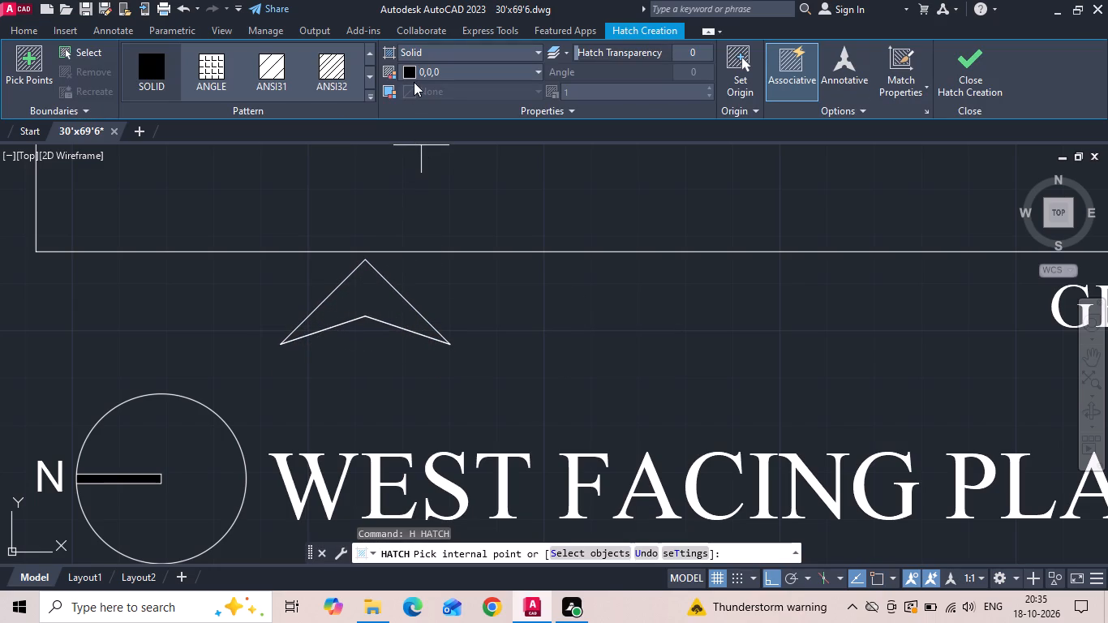
{"action": "left_click", "coordinate": [410, 69]}
{"action": "left_click", "coordinate": [409, 248]}
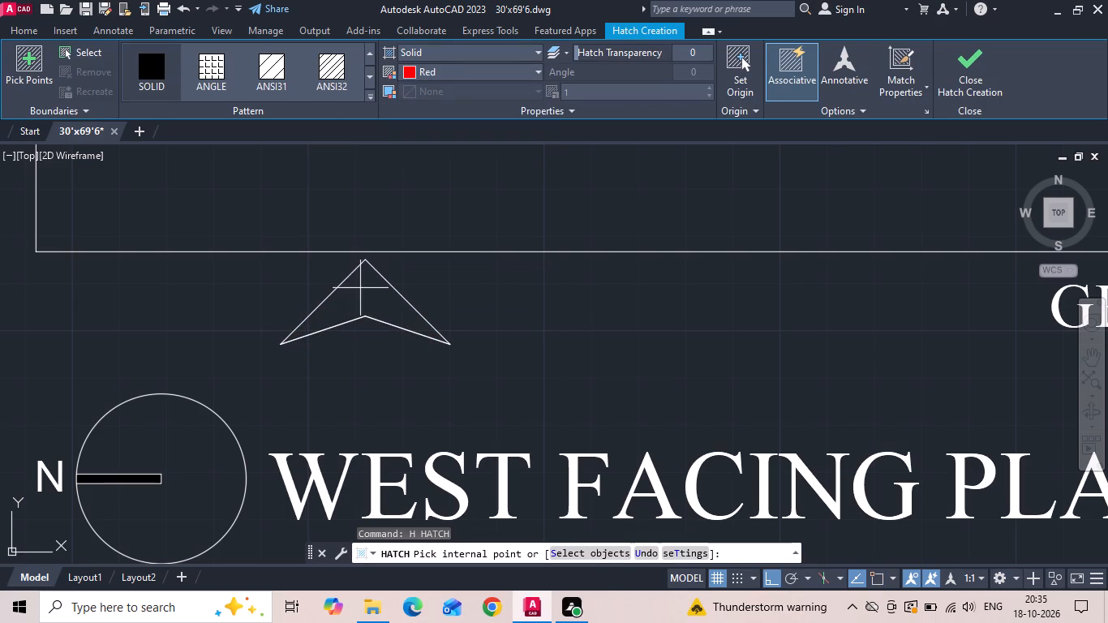
{"action": "left_click", "coordinate": [360, 288]}
Save the drawing.
{"action": "key", "text": "ctrl+s"}
{"action": "scroll", "coordinate": [359, 289], "scroll_direction": "down", "scroll_amount": 2}
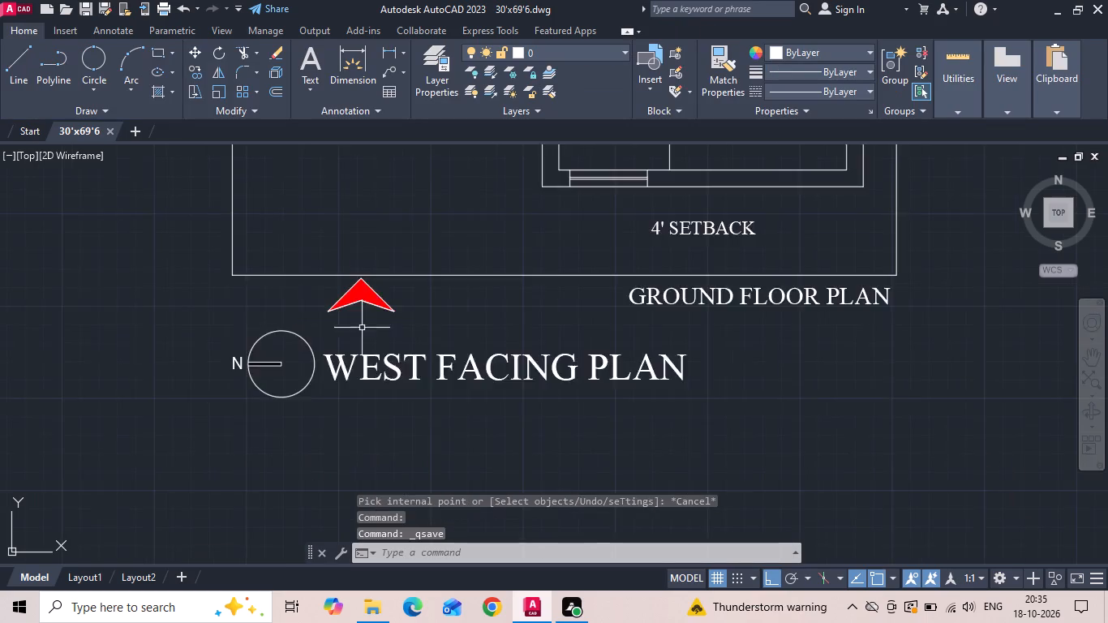
{"action": "scroll", "coordinate": [349, 376], "scroll_direction": "down", "scroll_amount": 2}
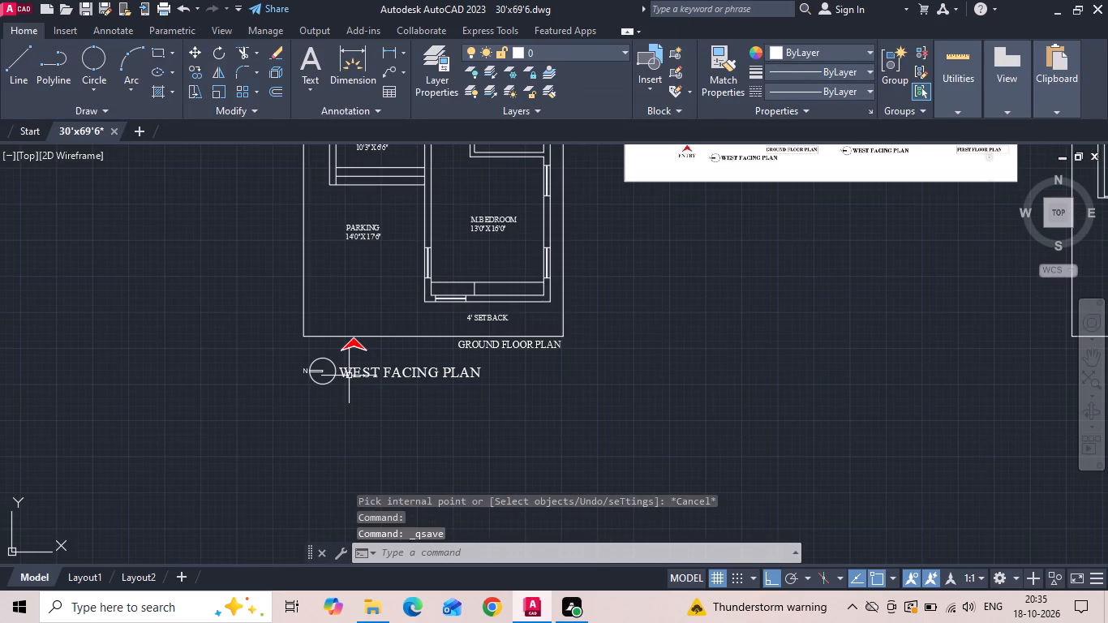
{"action": "scroll", "coordinate": [316, 405], "scroll_direction": "down", "scroll_amount": 1}
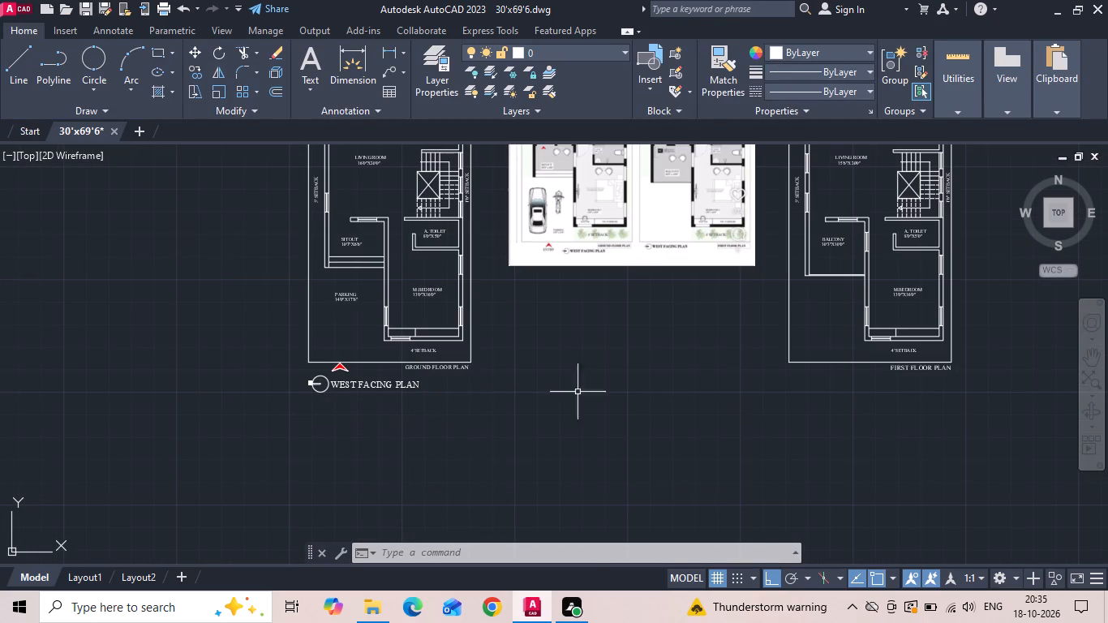
{"action": "key", "text": "ctrl+s"}
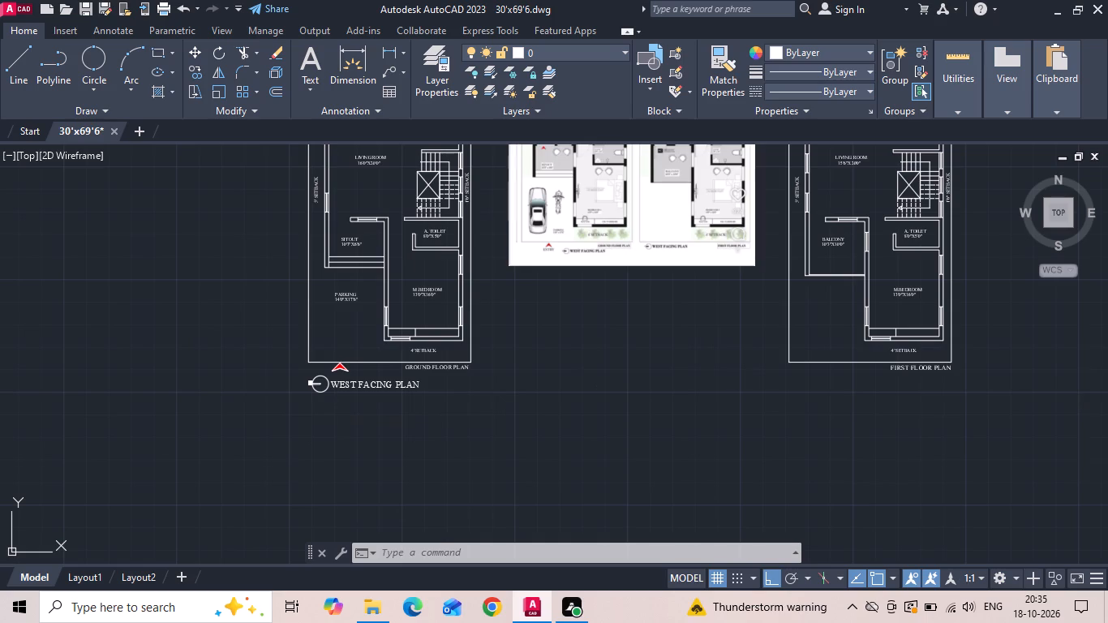
Add a linear dimension across the ground floor plot's full width, placed just above its top boundary.
{"action": "scroll", "coordinate": [611, 403], "scroll_direction": "down", "scroll_amount": 1}
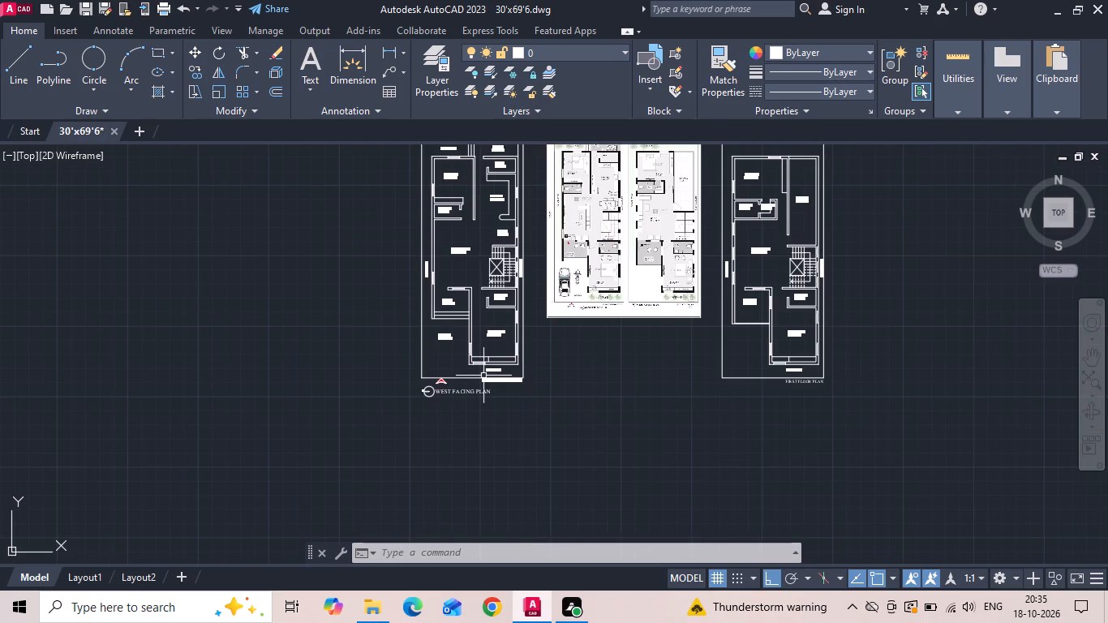
{"action": "middle_click_drag", "start_coordinate": [483, 376], "coordinate": [471, 451]}
{"action": "scroll", "coordinate": [621, 178], "scroll_direction": "up", "scroll_amount": 2}
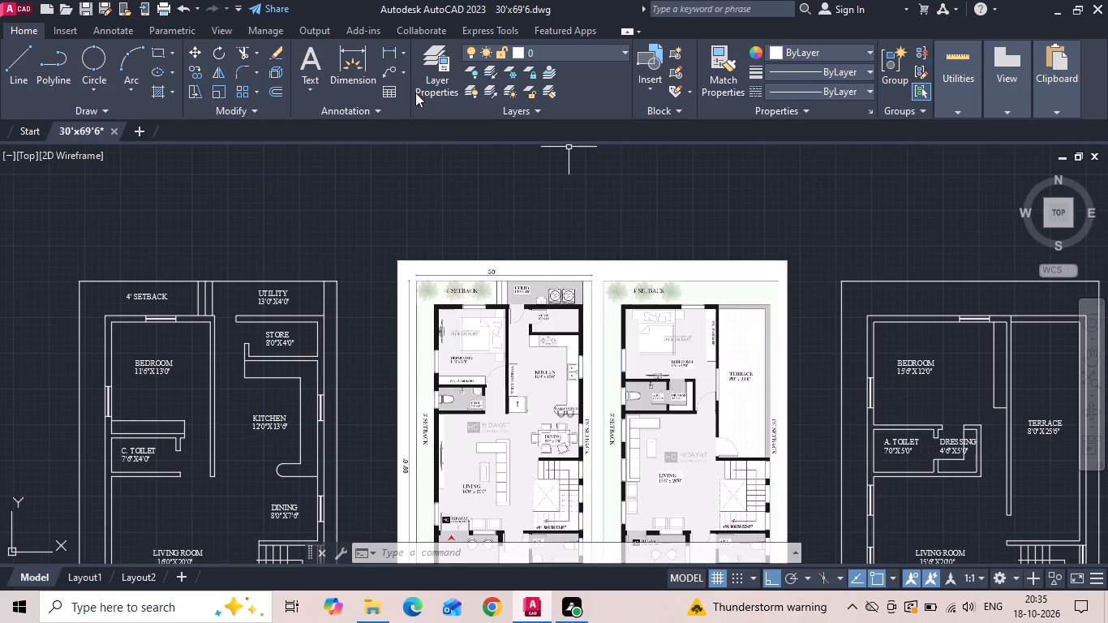
{"action": "left_click", "coordinate": [388, 54]}
{"action": "scroll", "coordinate": [65, 290], "scroll_direction": "up", "scroll_amount": 2}
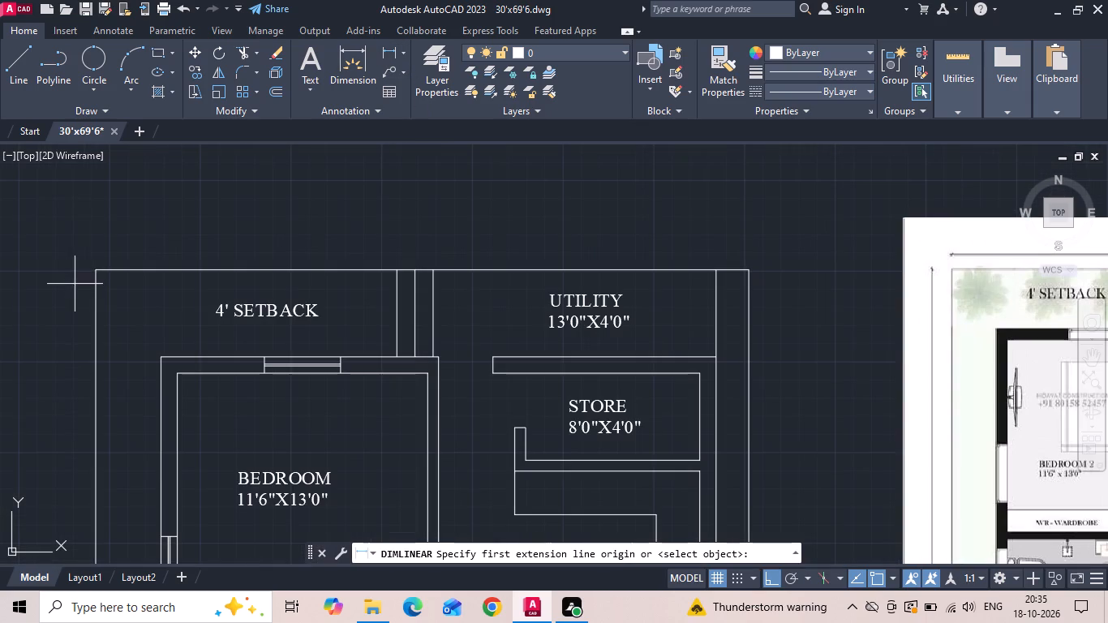
{"action": "left_click", "coordinate": [95, 269]}
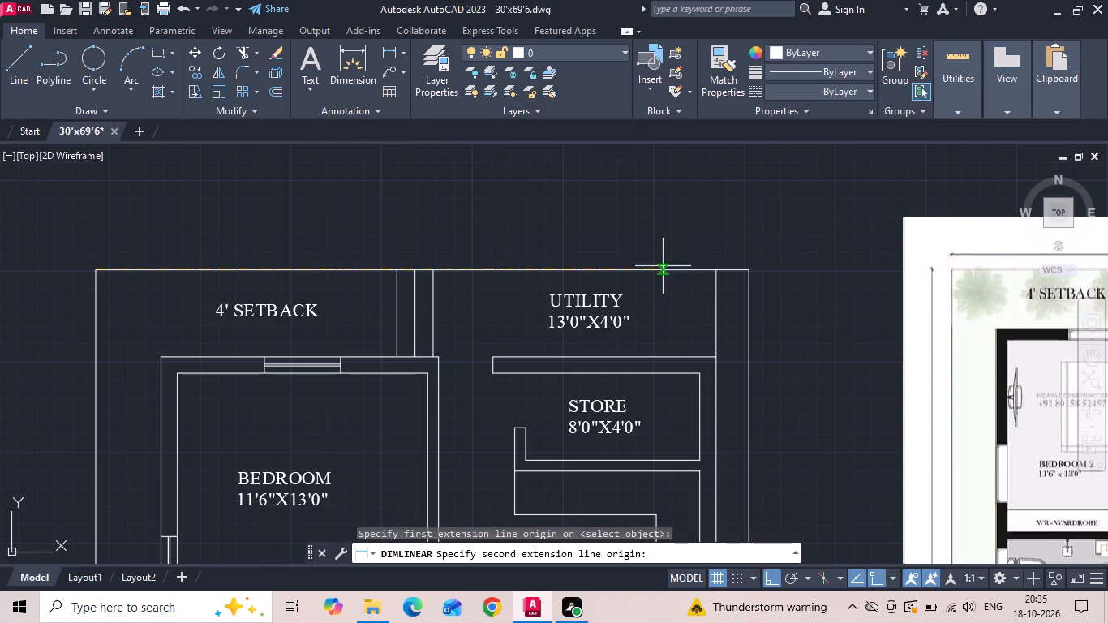
{"action": "left_click", "coordinate": [751, 273]}
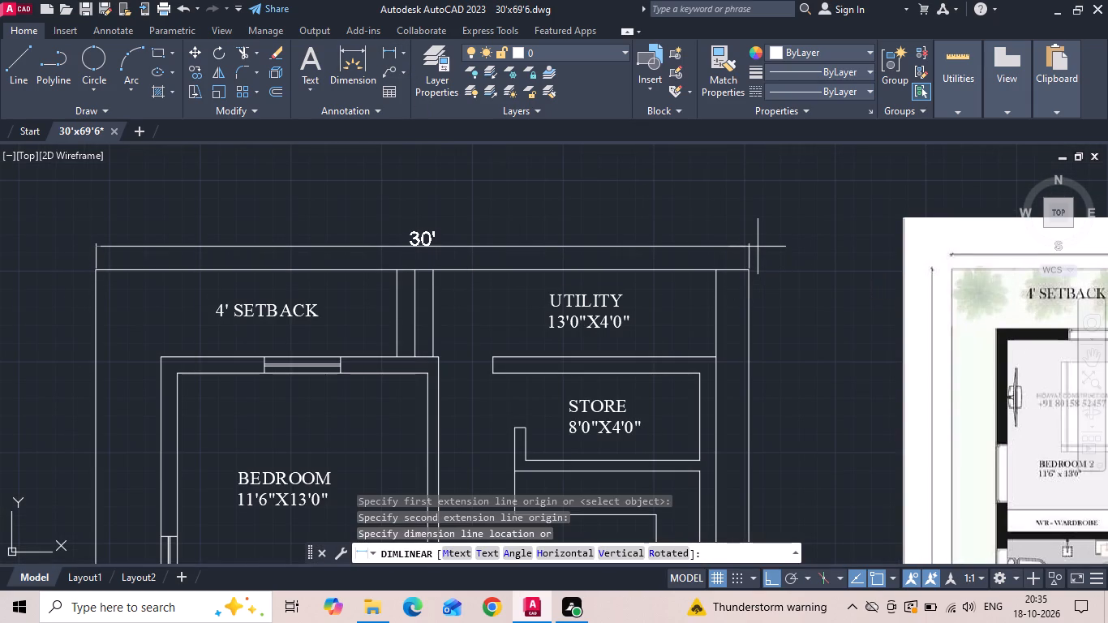
{"action": "left_click", "coordinate": [758, 247]}
Add a vertical linear dimension along the ground floor plot's full length, placed just outside its left boundary.
{"action": "scroll", "coordinate": [67, 286], "scroll_direction": "up", "scroll_amount": 2}
{"action": "key", "text": "space"}
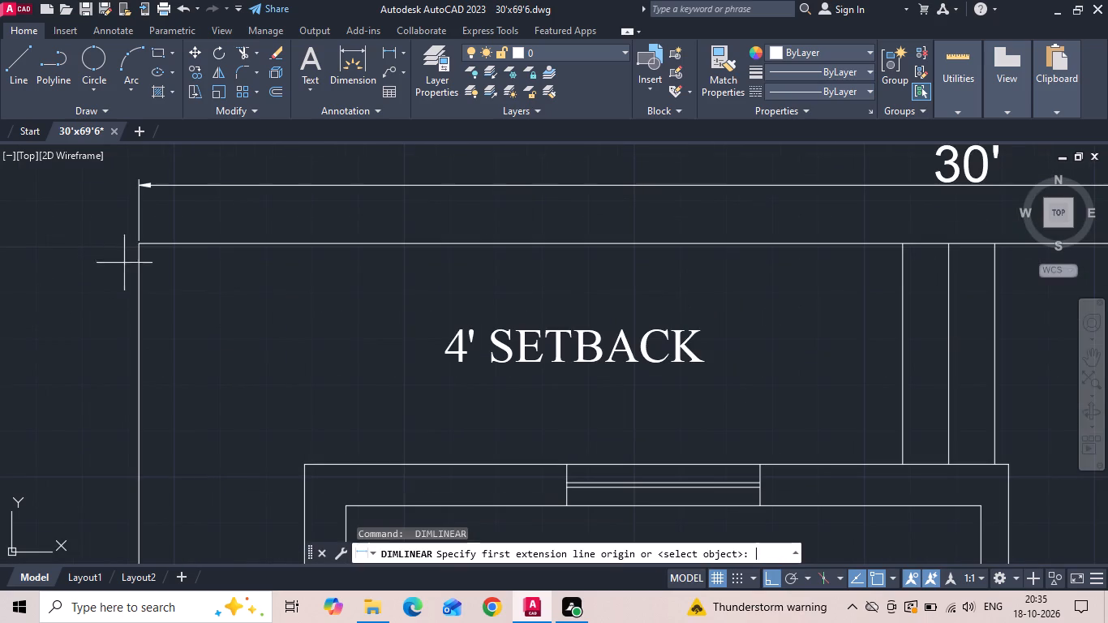
{"action": "left_click", "coordinate": [135, 246]}
{"action": "scroll", "coordinate": [312, 178], "scroll_direction": "down", "scroll_amount": 5}
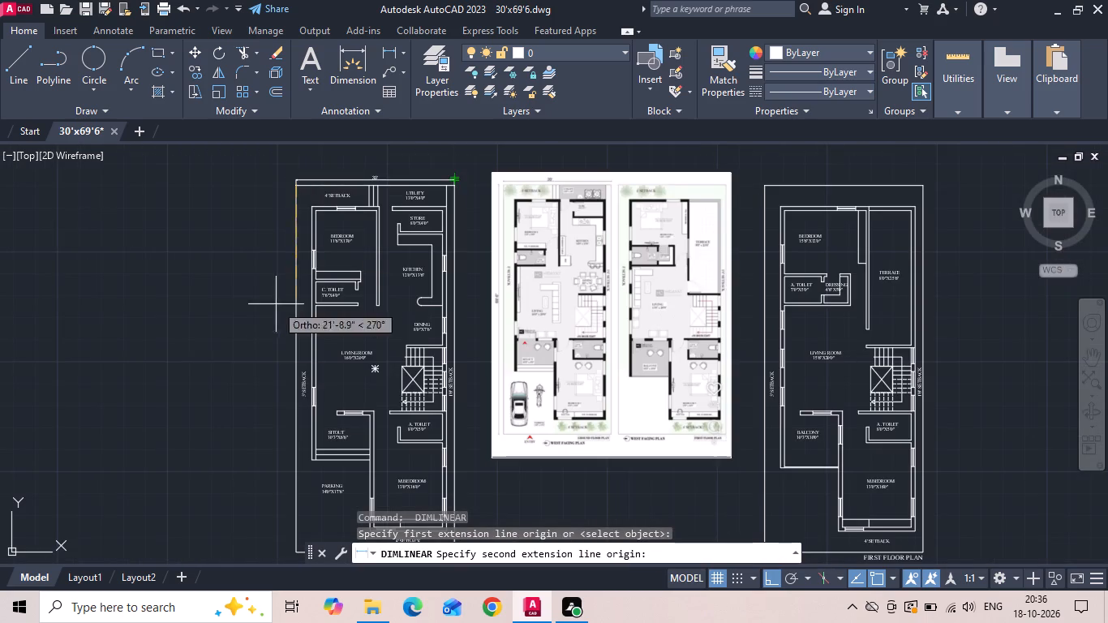
{"action": "middle_click_drag", "start_coordinate": [266, 360], "coordinate": [275, 262]}
{"action": "scroll", "coordinate": [275, 450], "scroll_direction": "up", "scroll_amount": 2}
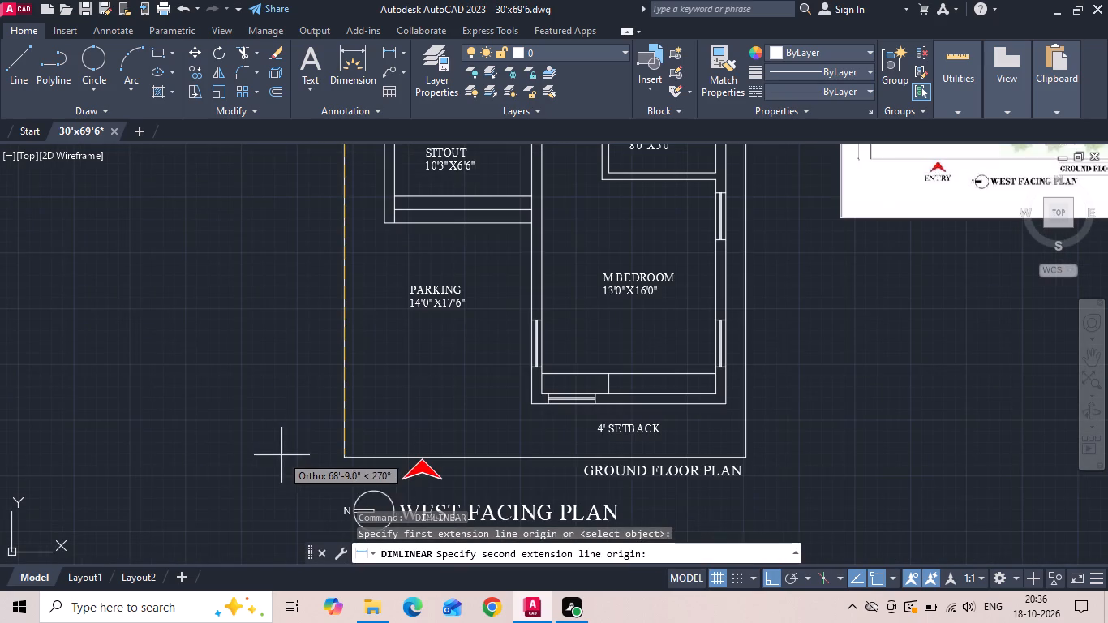
{"action": "left_click", "coordinate": [342, 462]}
{"action": "scroll", "coordinate": [329, 470], "scroll_direction": "down", "scroll_amount": 1}
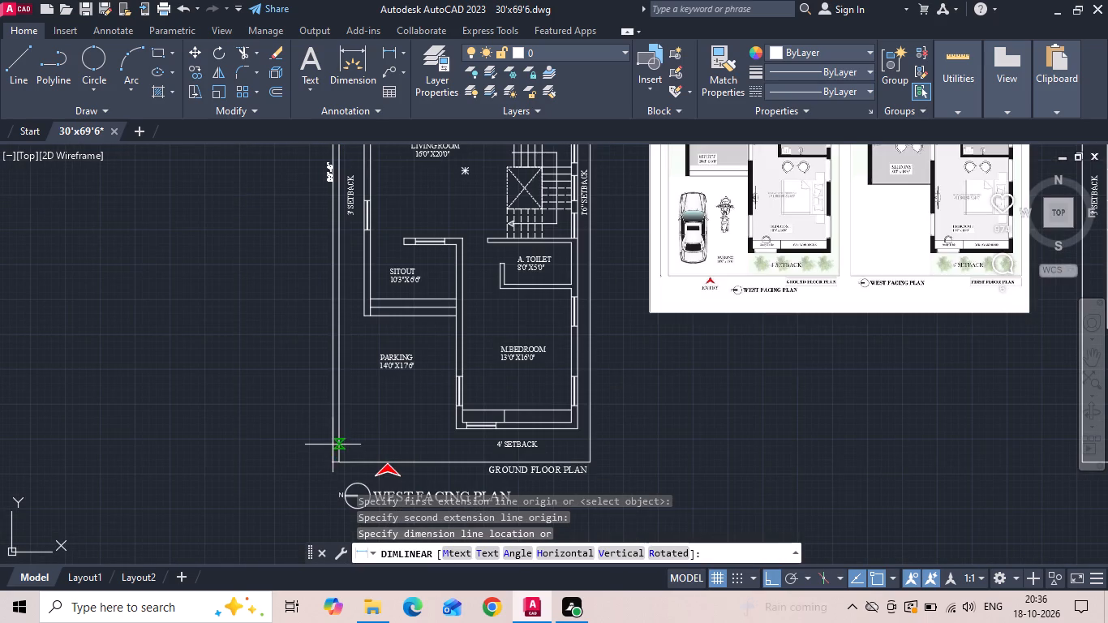
{"action": "left_click", "coordinate": [324, 419]}
Save the 30'x69'6 drawing.
{"action": "key", "text": "ctrl+s"}
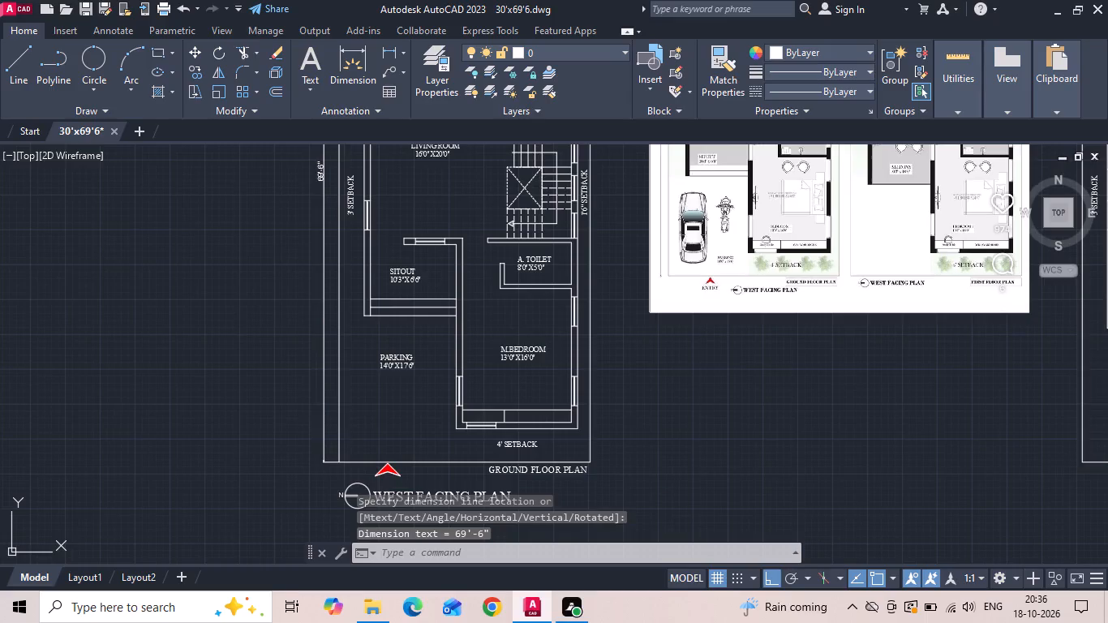
{"action": "scroll", "coordinate": [273, 436], "scroll_direction": "down", "scroll_amount": 2}
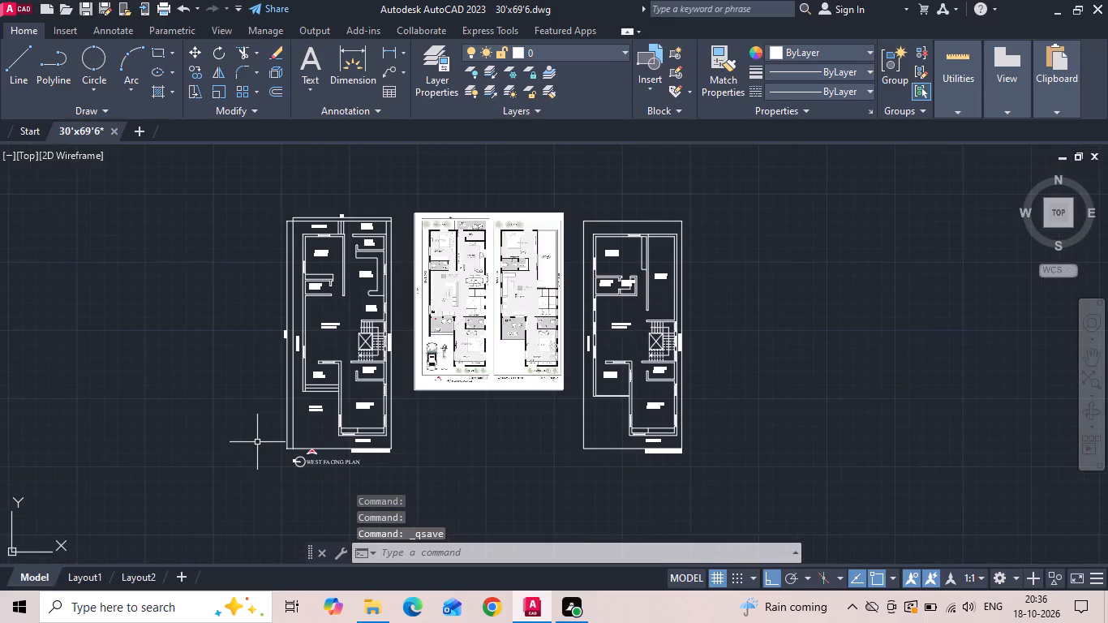
{"action": "scroll", "coordinate": [530, 213], "scroll_direction": "up", "scroll_amount": 2}
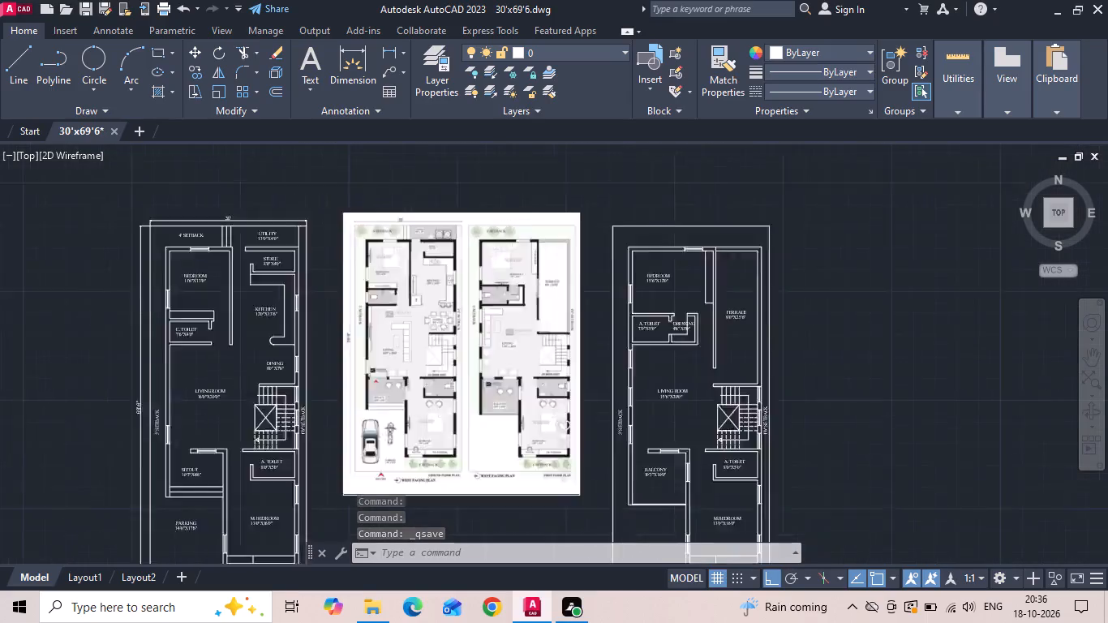
{"action": "scroll", "coordinate": [486, 229], "scroll_direction": "up", "scroll_amount": 3}
{"action": "scroll", "coordinate": [486, 229], "scroll_direction": "down", "scroll_amount": 2}
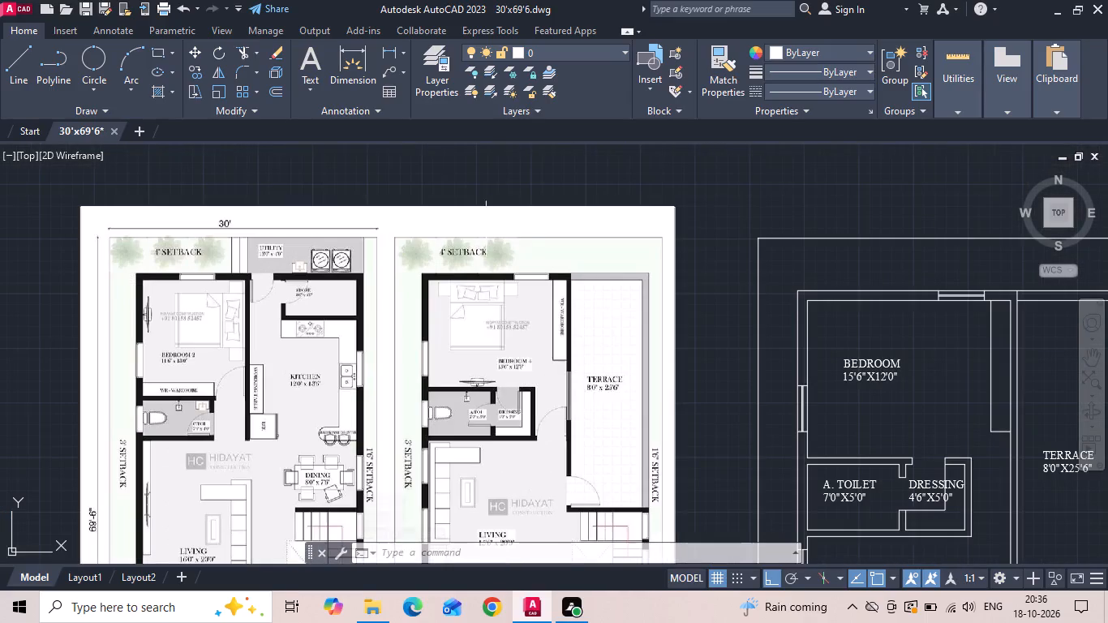
{"action": "key", "text": "ctrl+s"}
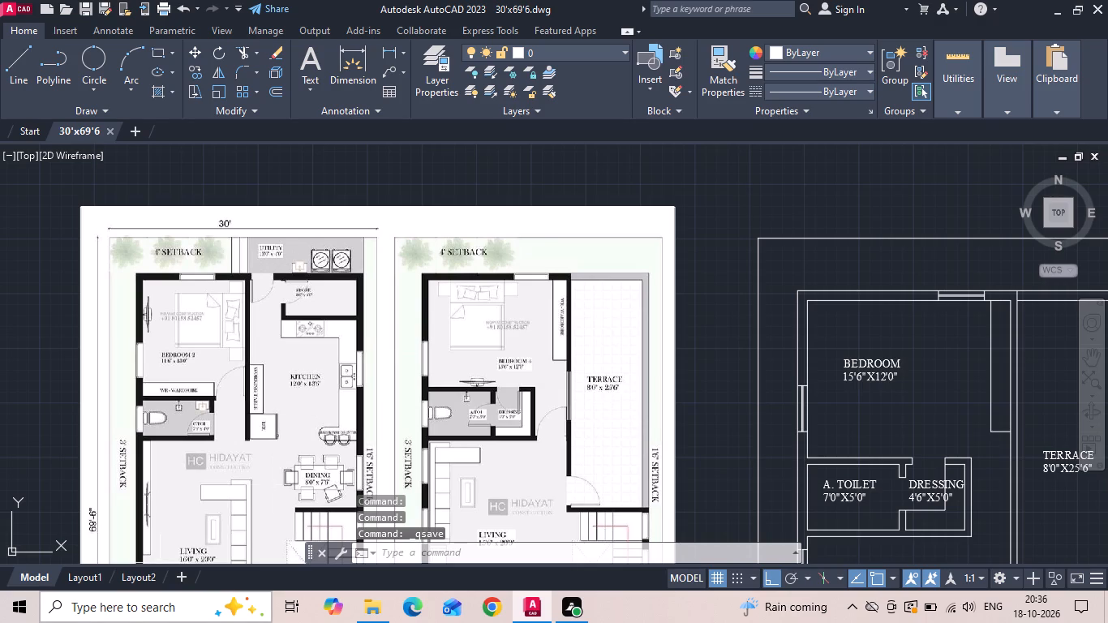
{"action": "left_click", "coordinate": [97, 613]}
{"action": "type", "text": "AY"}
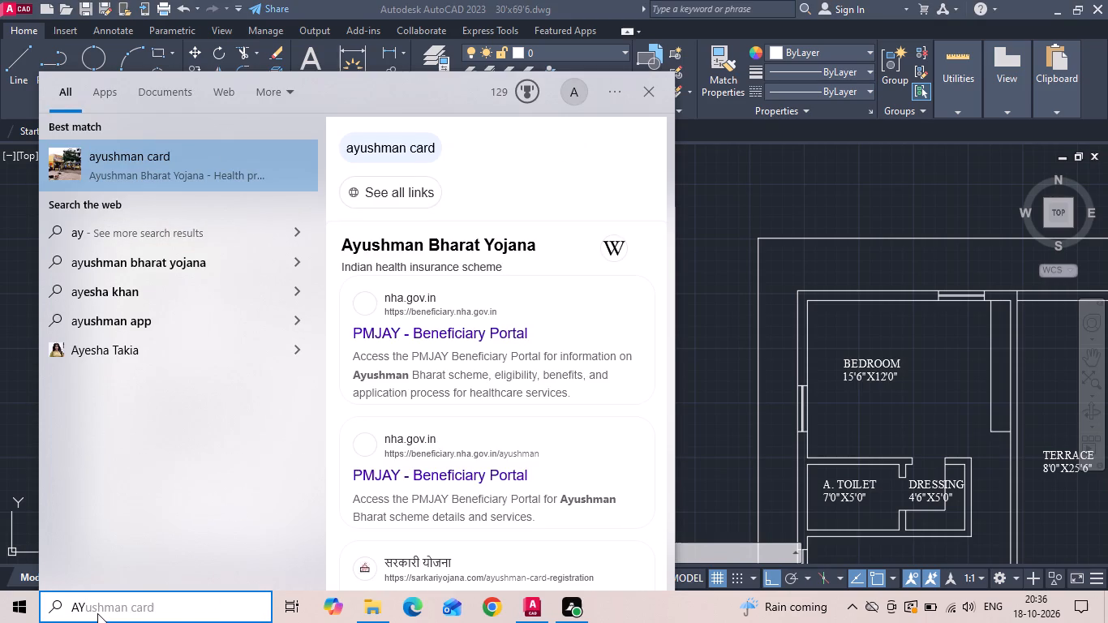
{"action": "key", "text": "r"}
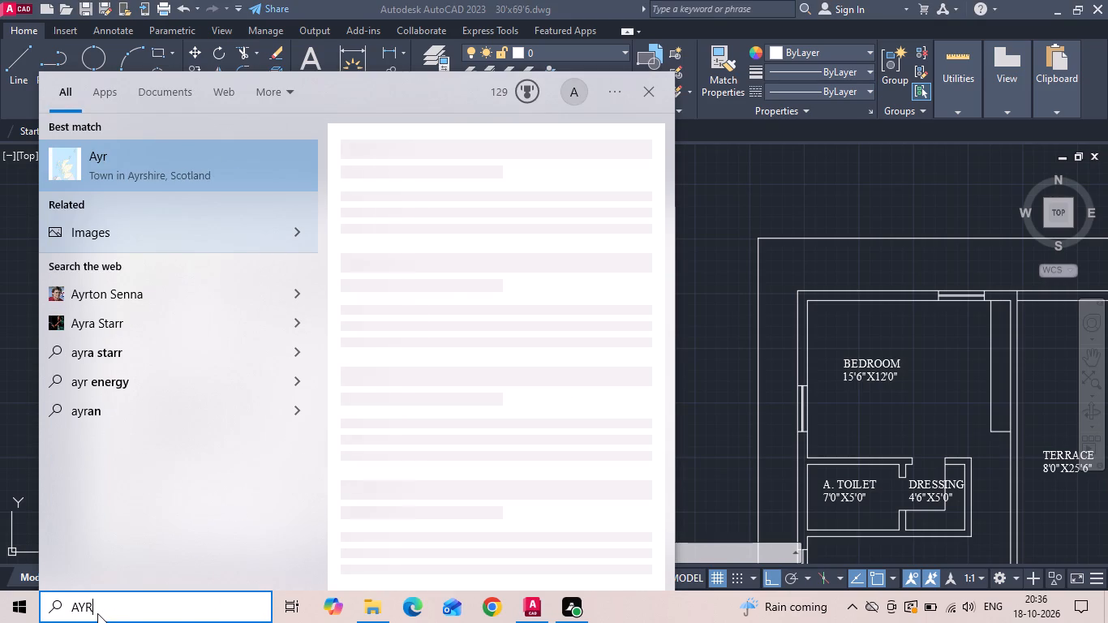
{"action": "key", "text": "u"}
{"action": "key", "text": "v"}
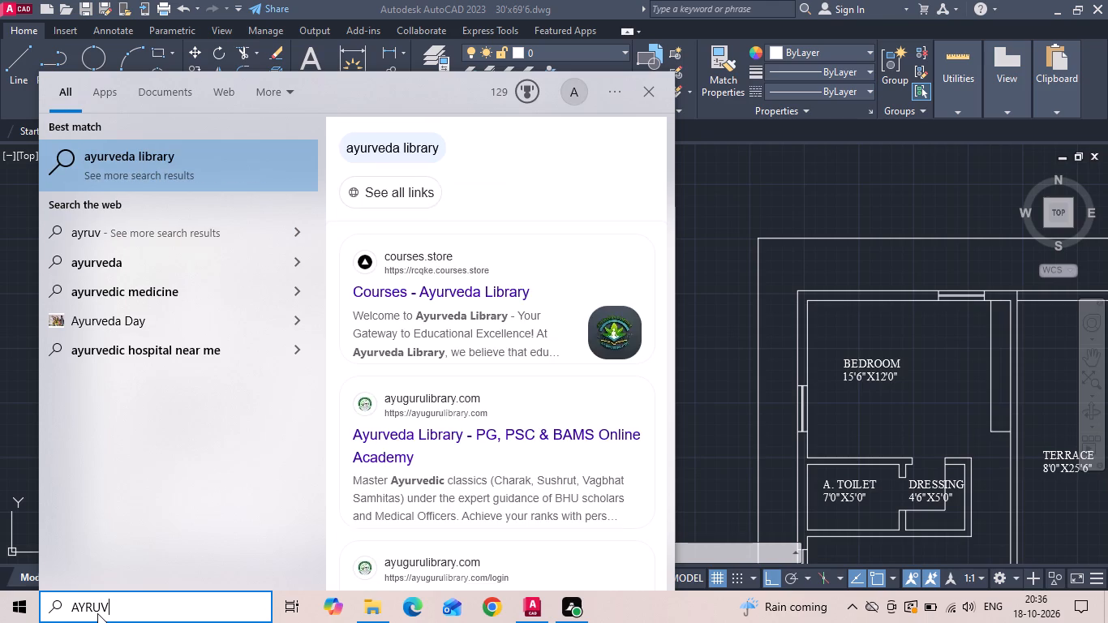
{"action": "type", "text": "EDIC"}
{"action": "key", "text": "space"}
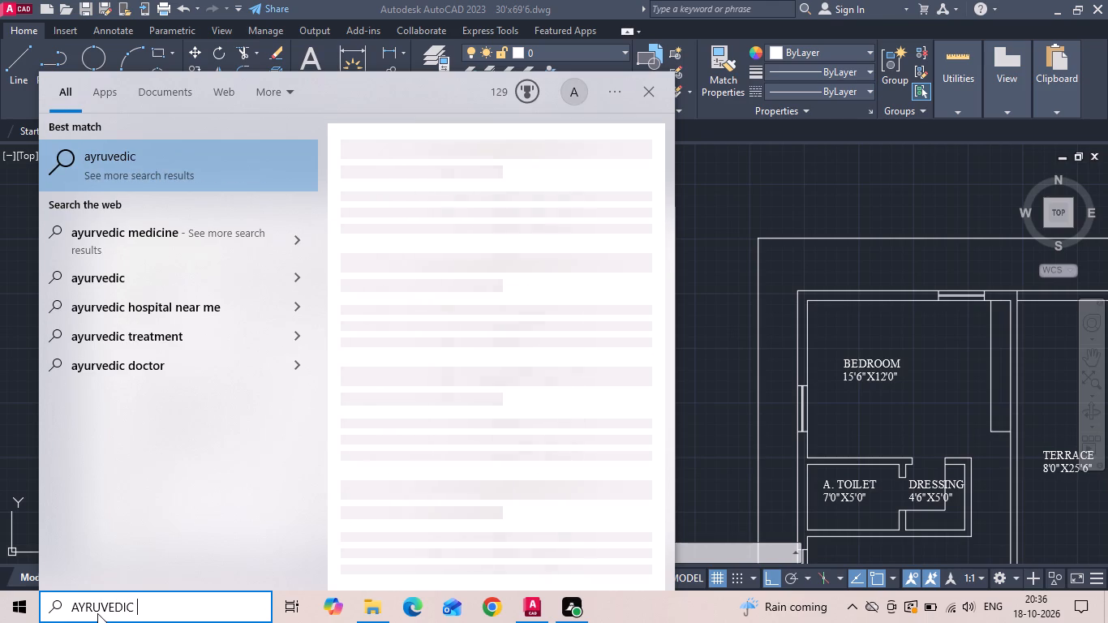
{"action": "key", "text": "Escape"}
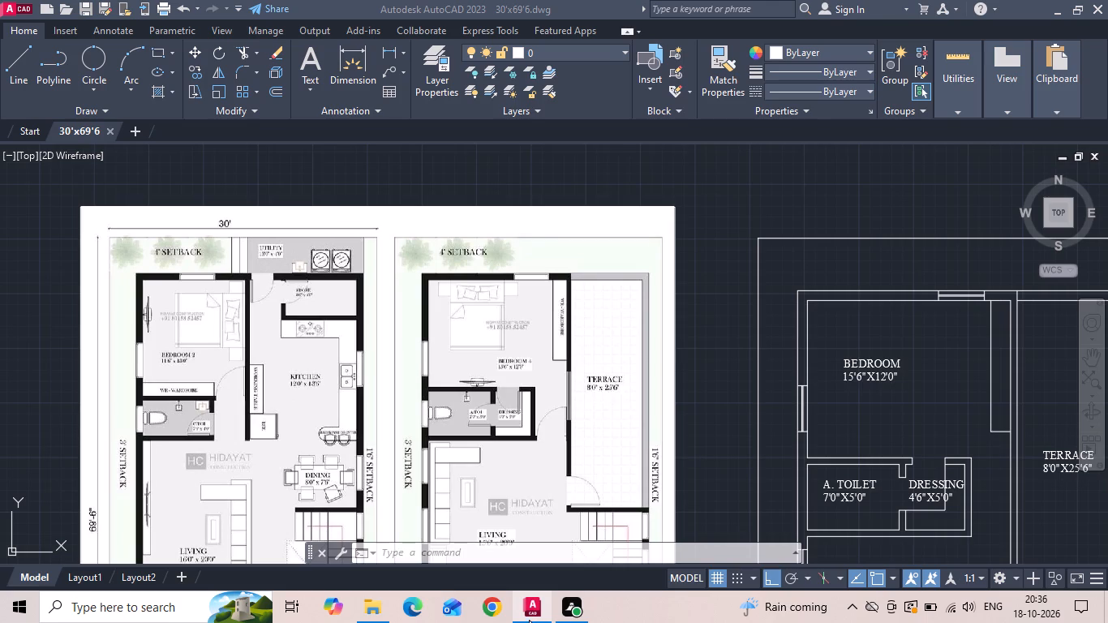
Switch to File Explorer and look through the Downloads and Desktop folders for an existing drawing file.
{"action": "left_click", "coordinate": [364, 604]}
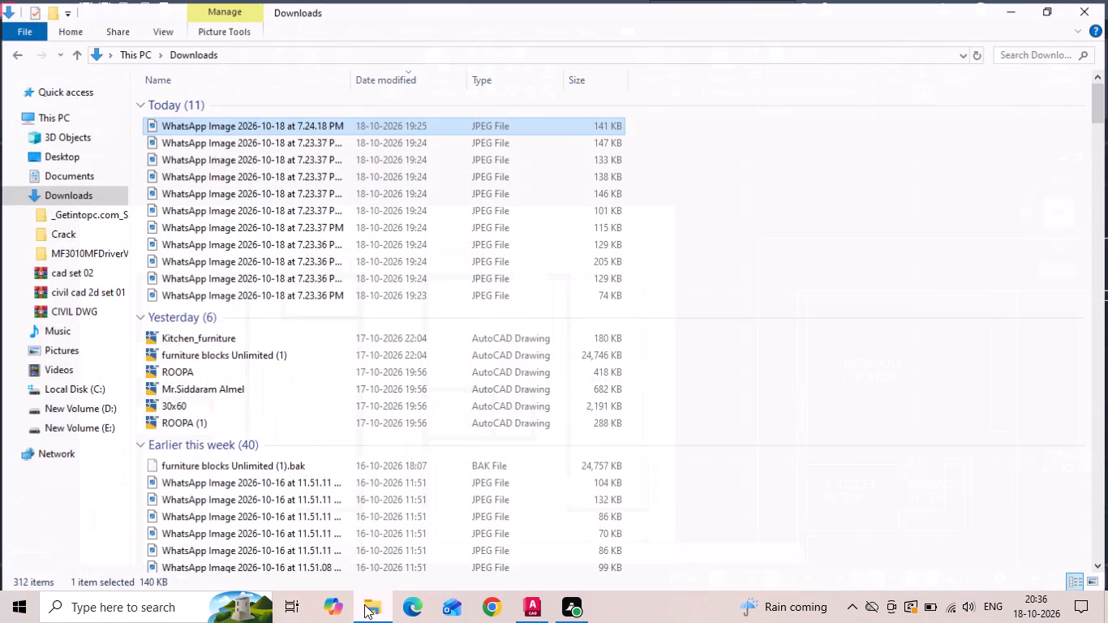
{"action": "scroll", "coordinate": [238, 419], "scroll_direction": "down", "scroll_amount": 13}
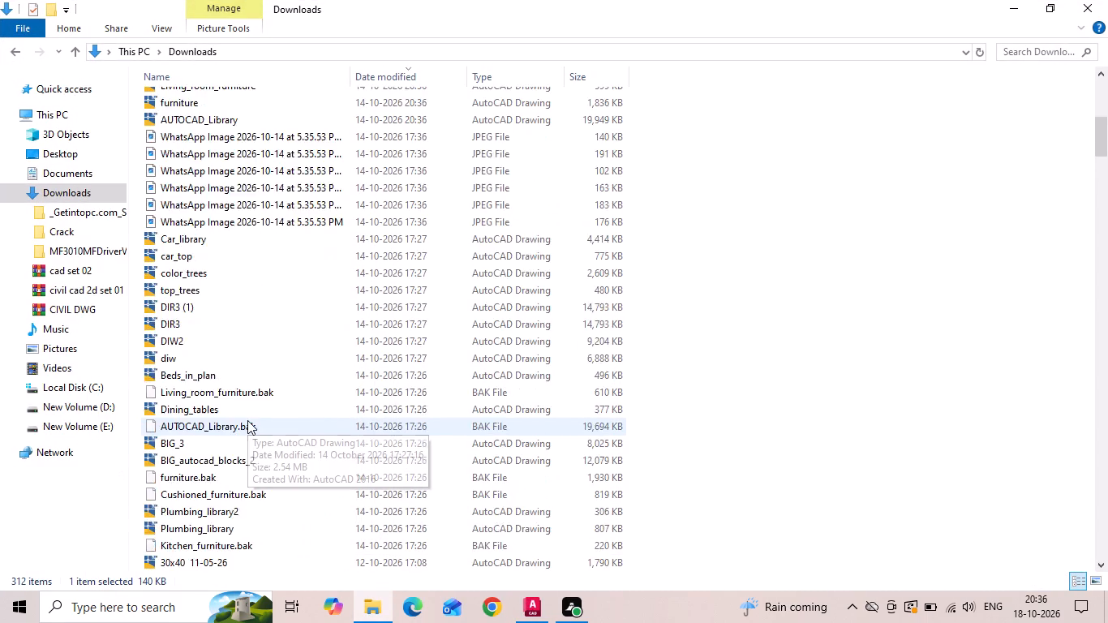
{"action": "scroll", "coordinate": [247, 420], "scroll_direction": "down", "scroll_amount": 20}
{"action": "scroll", "coordinate": [247, 420], "scroll_direction": "down", "scroll_amount": 3}
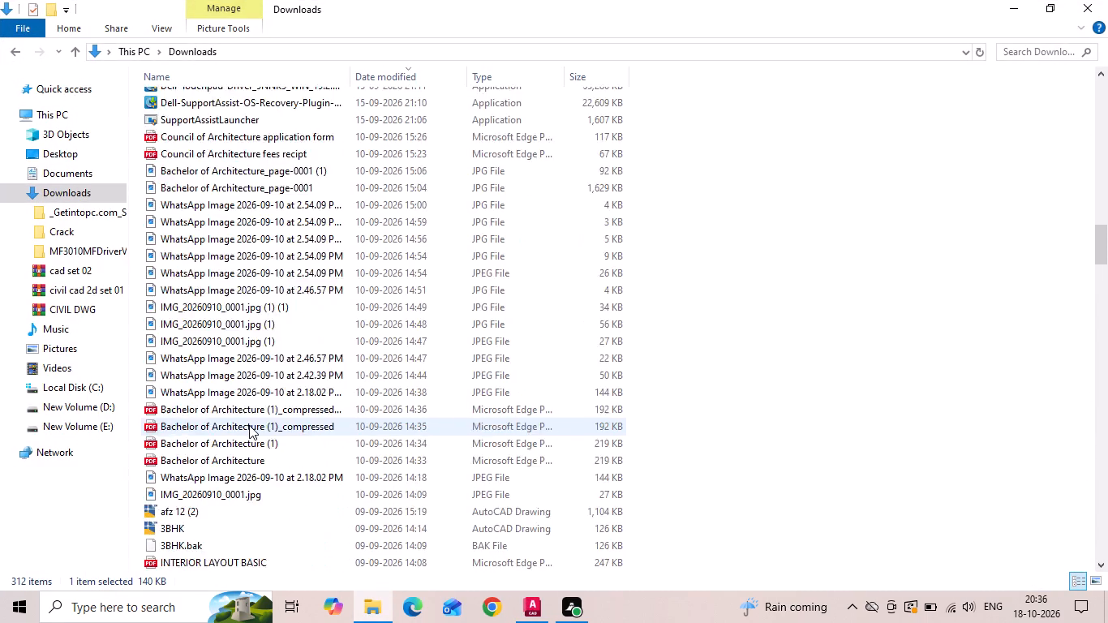
{"action": "scroll", "coordinate": [249, 425], "scroll_direction": "down", "scroll_amount": 16}
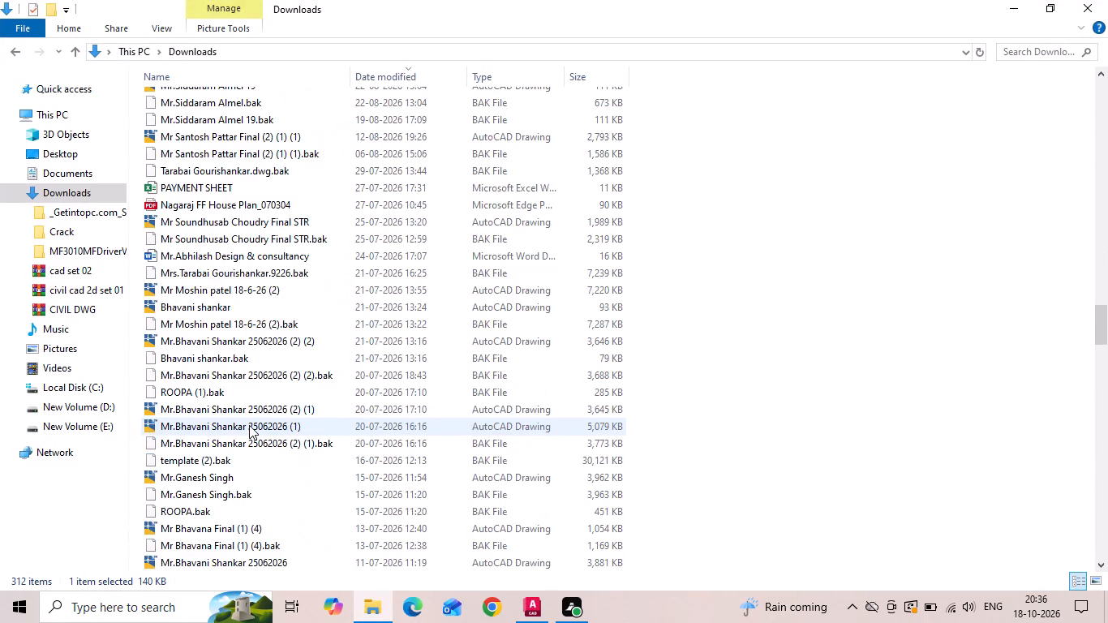
{"action": "scroll", "coordinate": [249, 425], "scroll_direction": "down", "scroll_amount": 14}
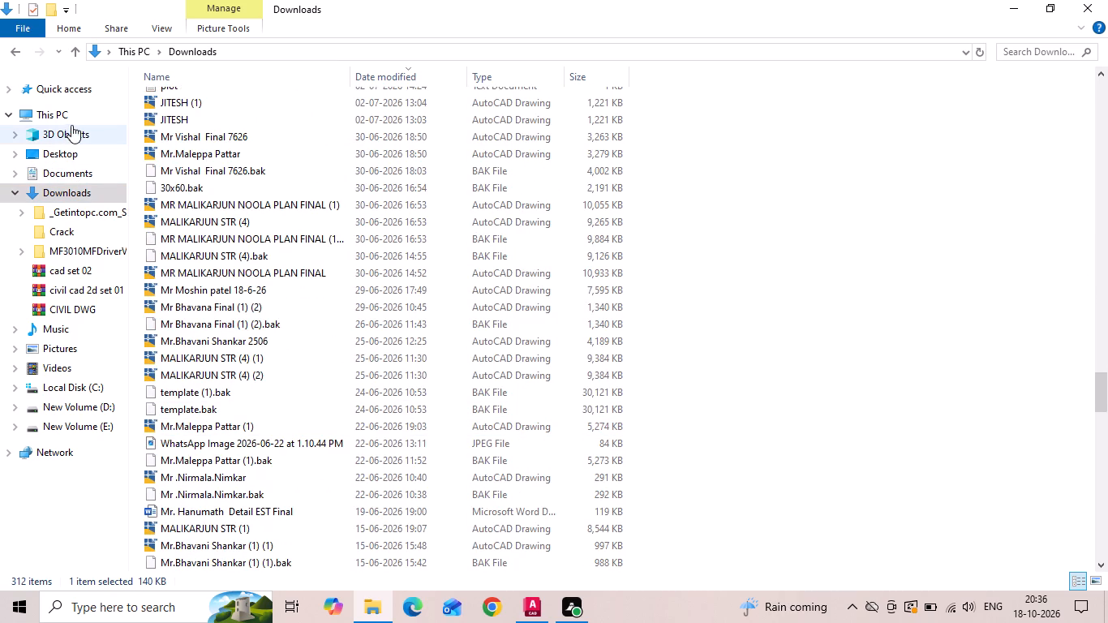
{"action": "double_click", "coordinate": [67, 153]}
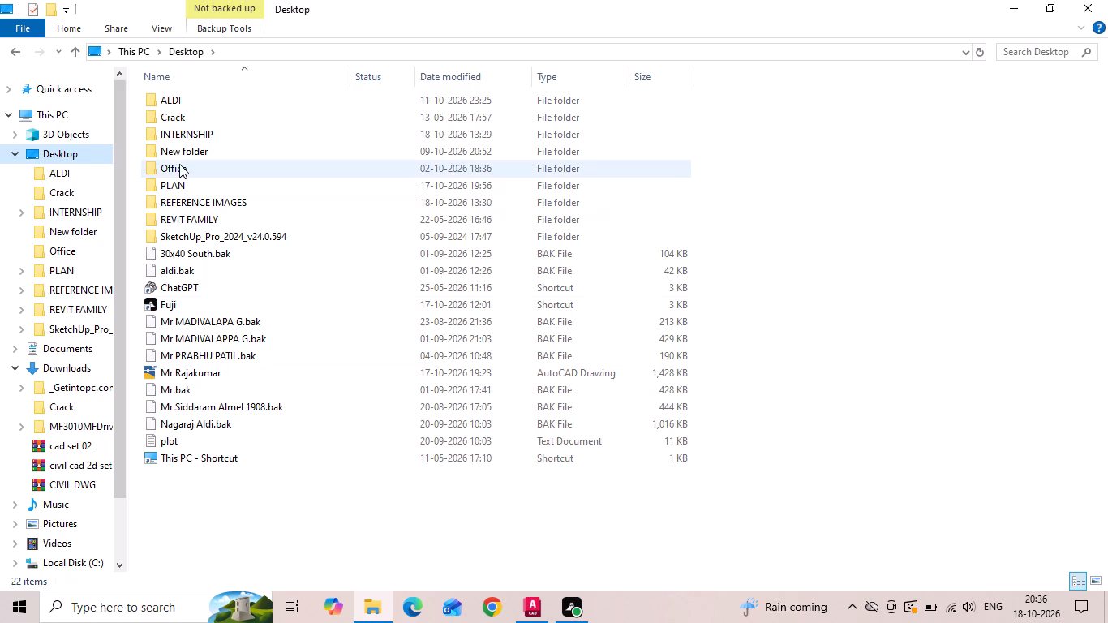
Open the download folder on New Volume (E:).
{"action": "double_click", "coordinate": [74, 118]}
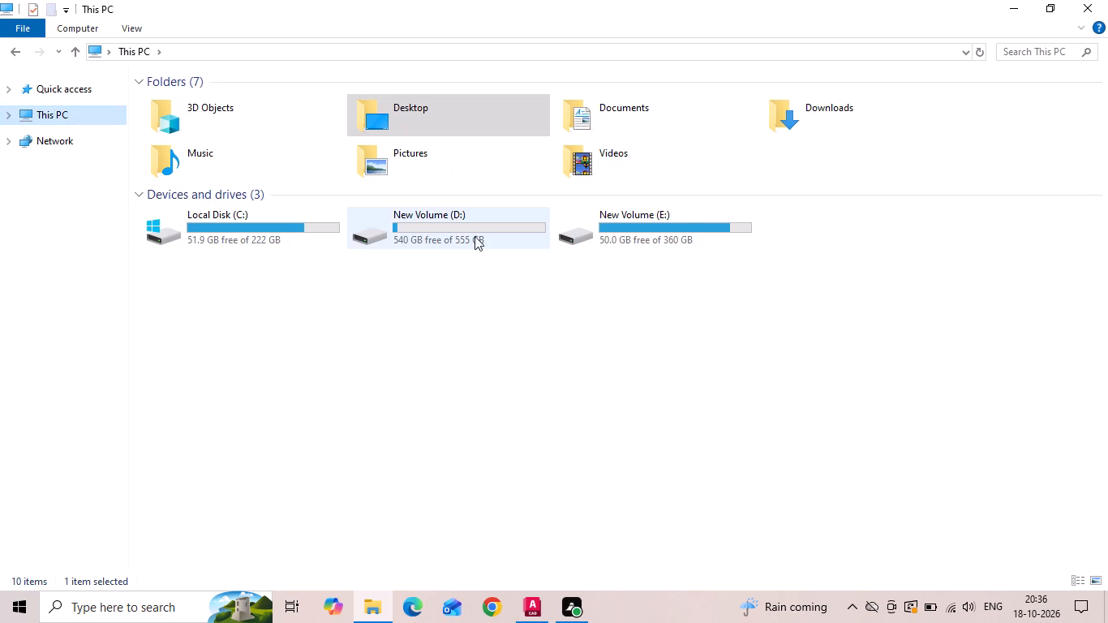
{"action": "double_click", "coordinate": [678, 213]}
{"action": "double_click", "coordinate": [642, 237]}
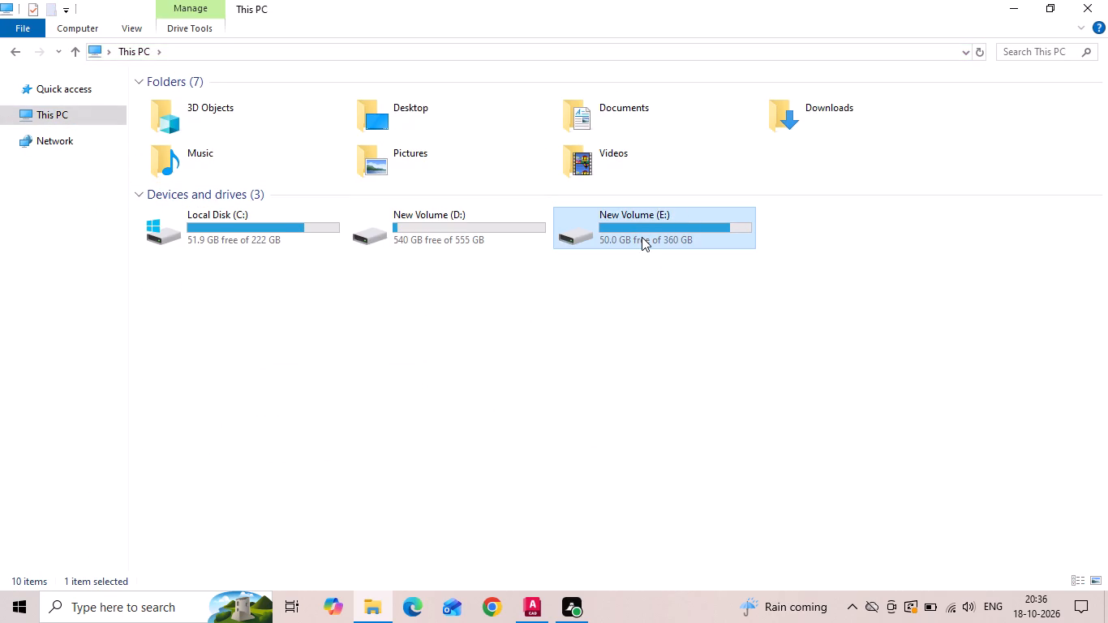
{"action": "double_click", "coordinate": [642, 237]}
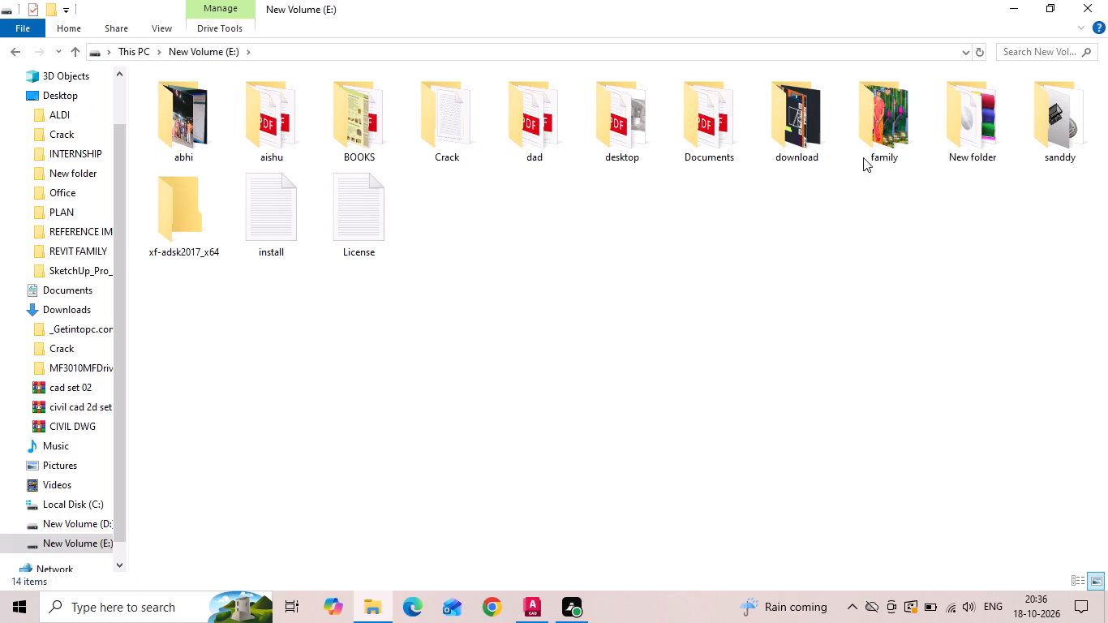
{"action": "double_click", "coordinate": [821, 140]}
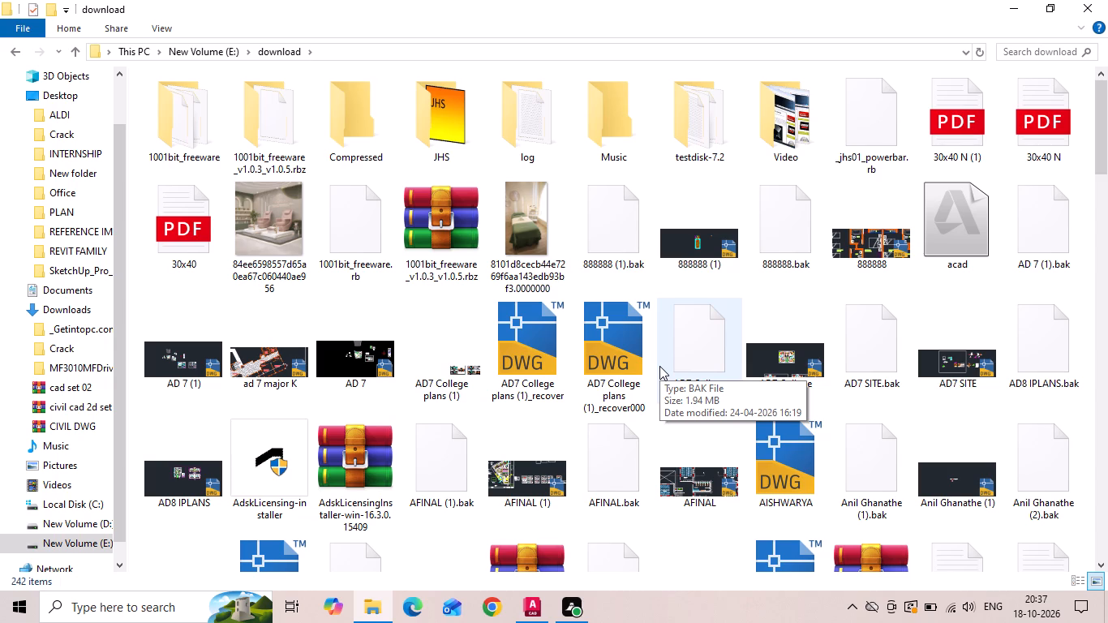
Open the AD7 SITE drawing from the download folder and examine its site plans, including the tree and shrub symbols.
{"action": "scroll", "coordinate": [659, 366], "scroll_direction": "down", "scroll_amount": 1}
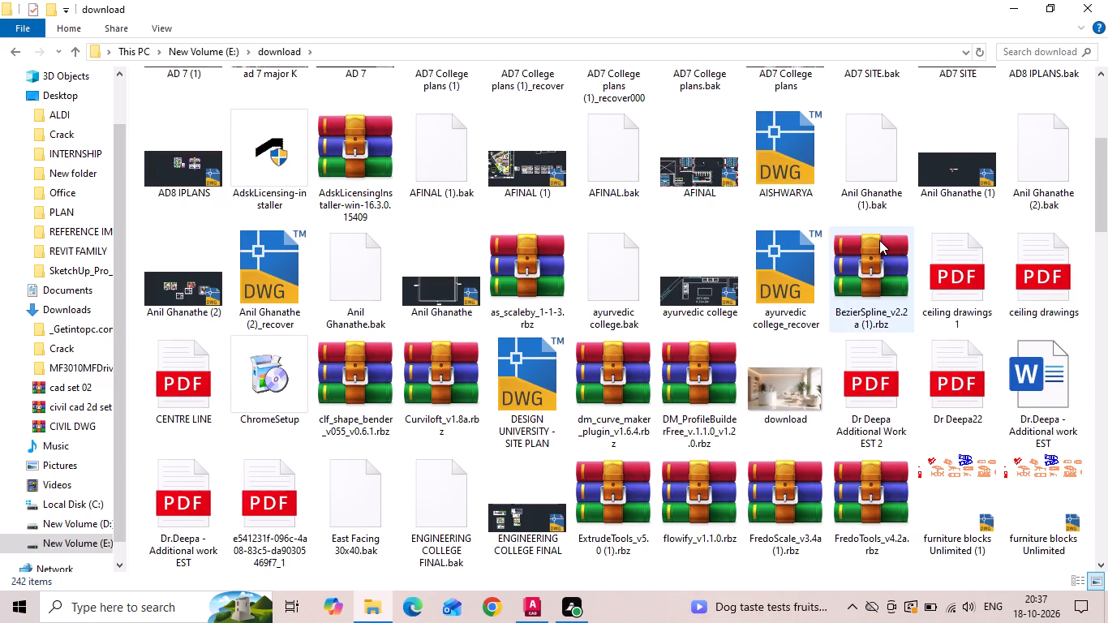
{"action": "scroll", "coordinate": [879, 240], "scroll_direction": "up", "scroll_amount": 1}
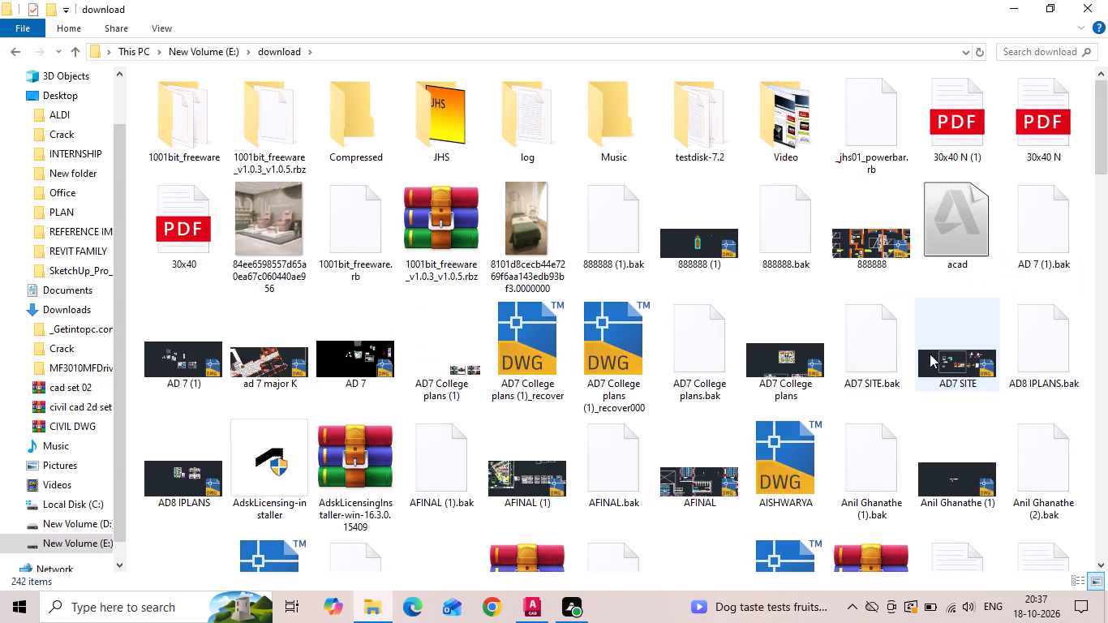
{"action": "double_click", "coordinate": [930, 354]}
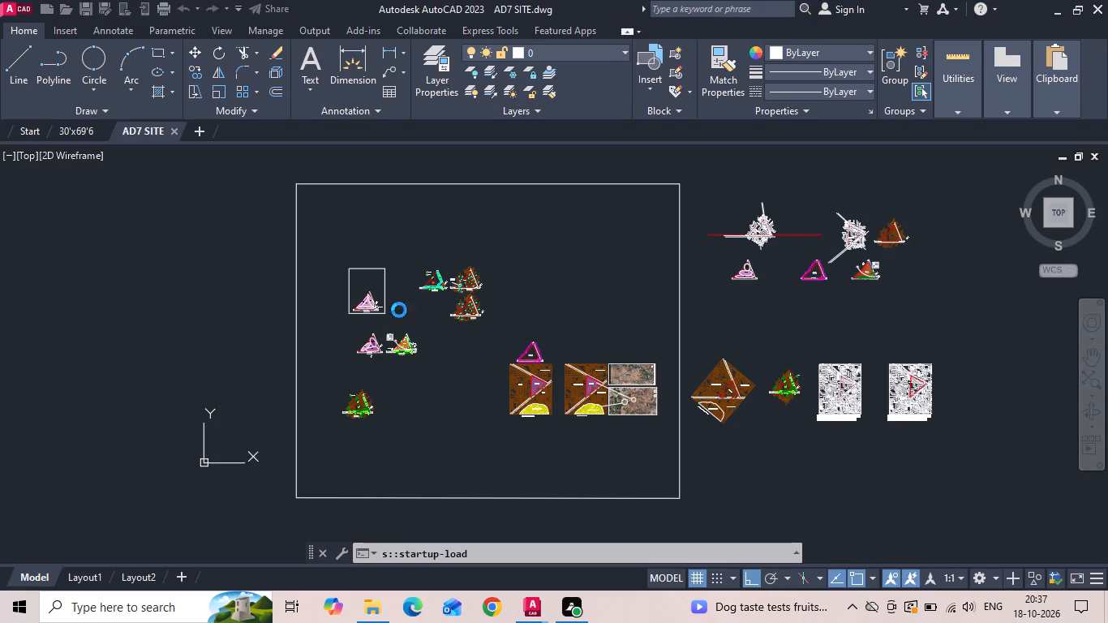
{"action": "scroll", "coordinate": [861, 375], "scroll_direction": "up", "scroll_amount": 2}
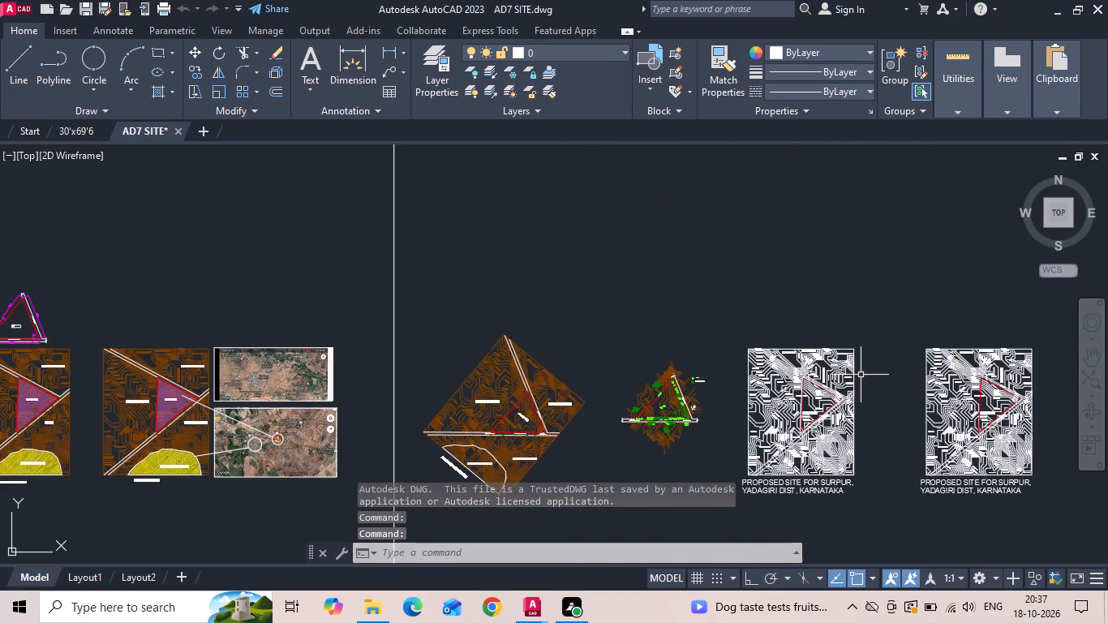
{"action": "scroll", "coordinate": [842, 383], "scroll_direction": "up", "scroll_amount": 2}
{"action": "scroll", "coordinate": [788, 420], "scroll_direction": "down", "scroll_amount": 2}
{"action": "scroll", "coordinate": [603, 440], "scroll_direction": "up", "scroll_amount": 5}
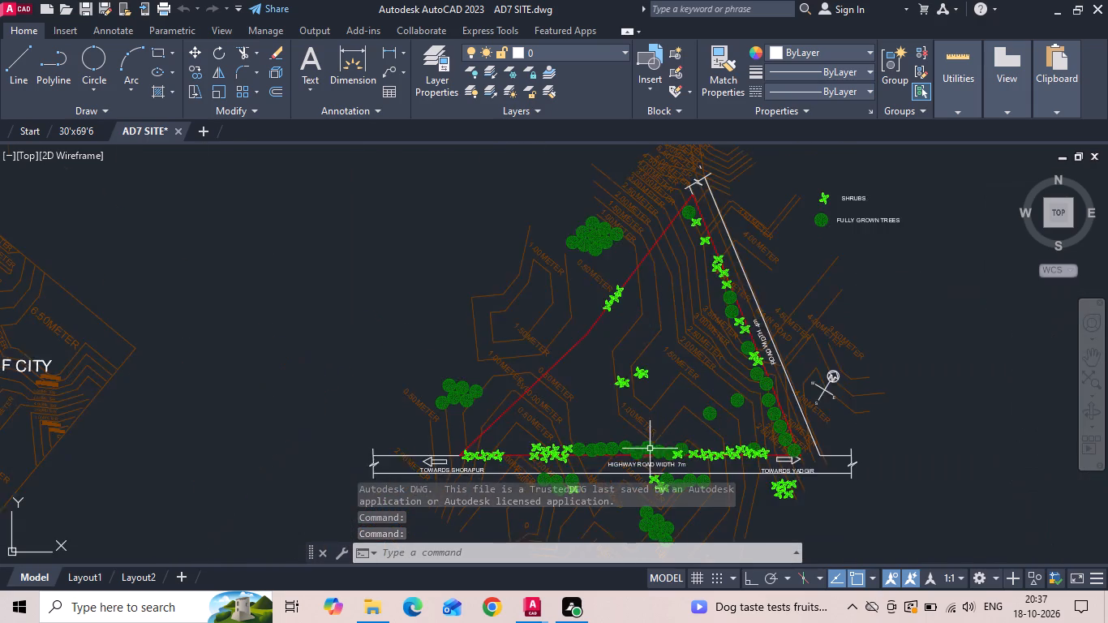
{"action": "scroll", "coordinate": [641, 458], "scroll_direction": "up", "scroll_amount": 2}
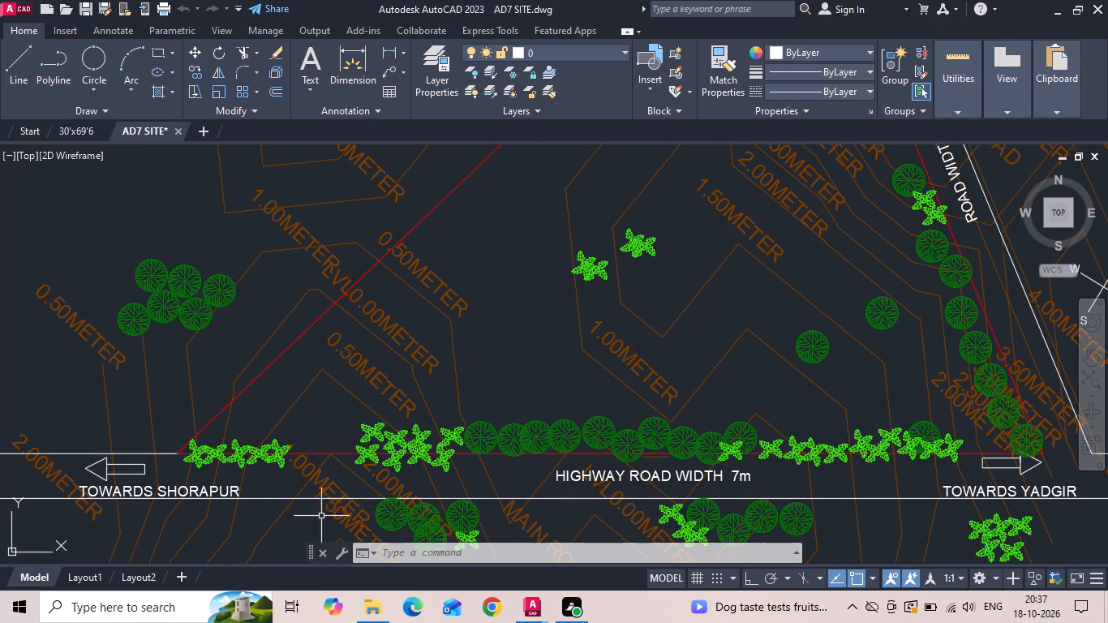
Switch to File Explorer, look through the download folder for another reference drawing, and open the SSSSSSSSSS drawing.
{"action": "left_click", "coordinate": [361, 615]}
{"action": "scroll", "coordinate": [573, 396], "scroll_direction": "down", "scroll_amount": 1}
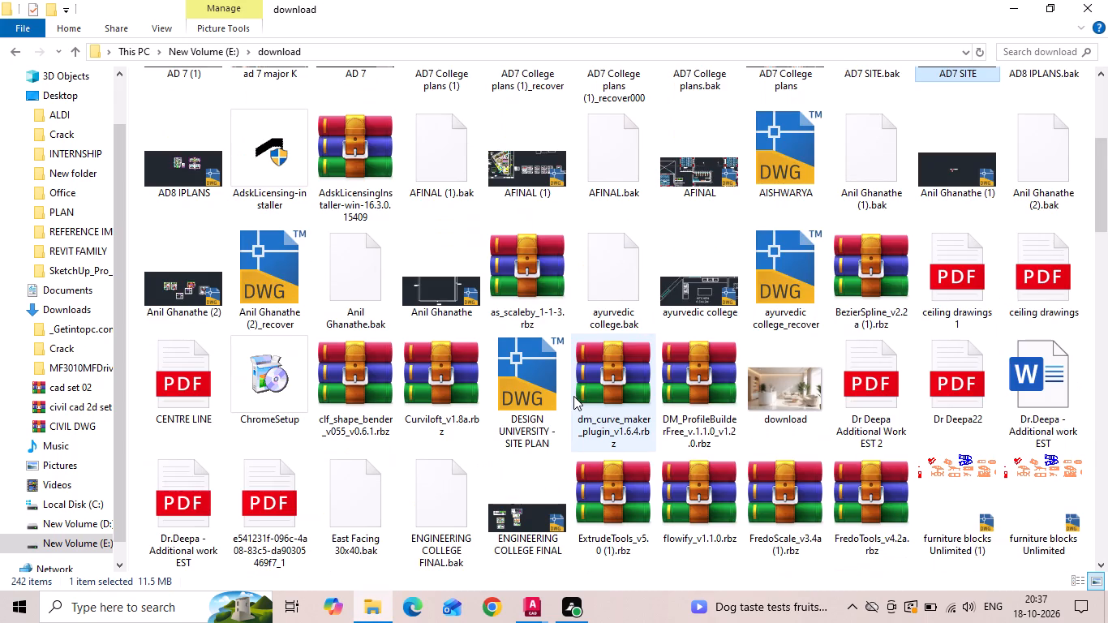
{"action": "scroll", "coordinate": [573, 396], "scroll_direction": "down", "scroll_amount": 1}
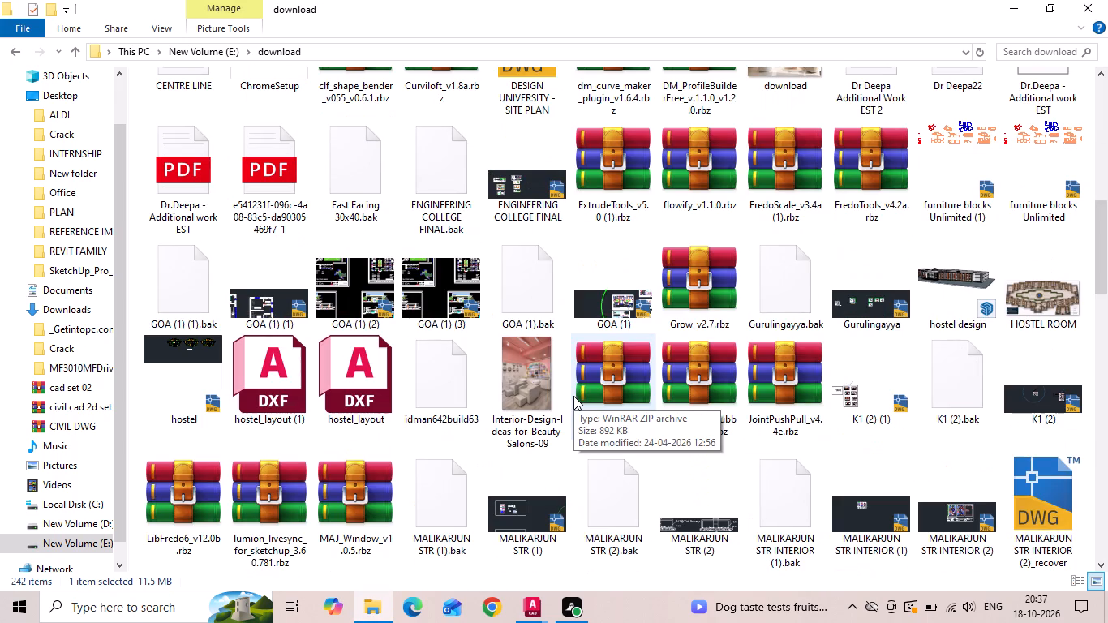
{"action": "scroll", "coordinate": [573, 396], "scroll_direction": "down", "scroll_amount": 2}
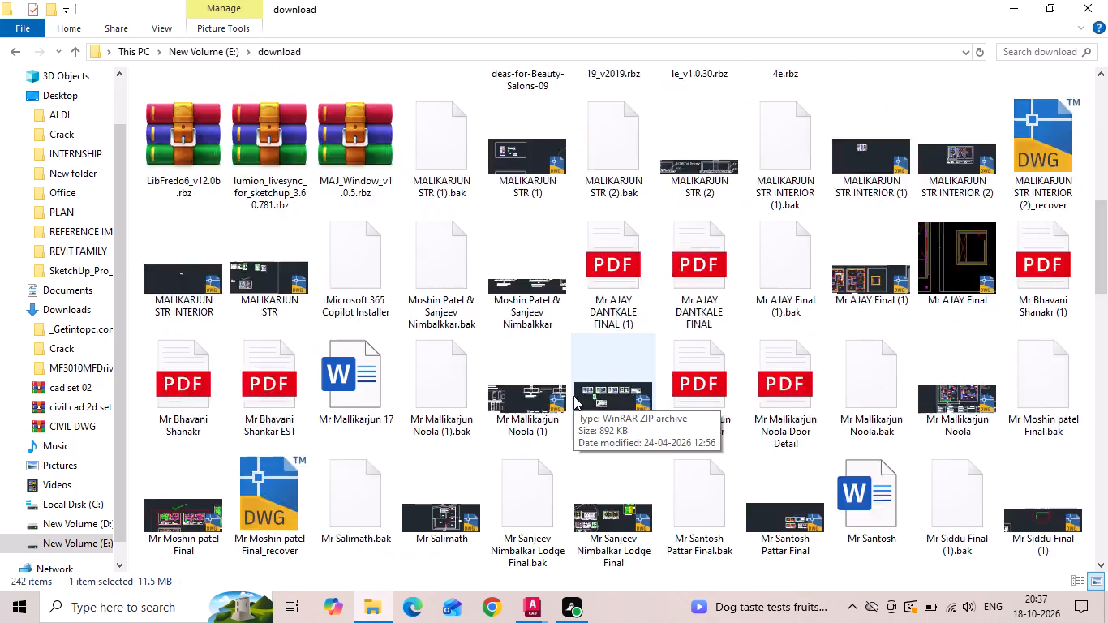
{"action": "scroll", "coordinate": [573, 396], "scroll_direction": "down", "scroll_amount": 1}
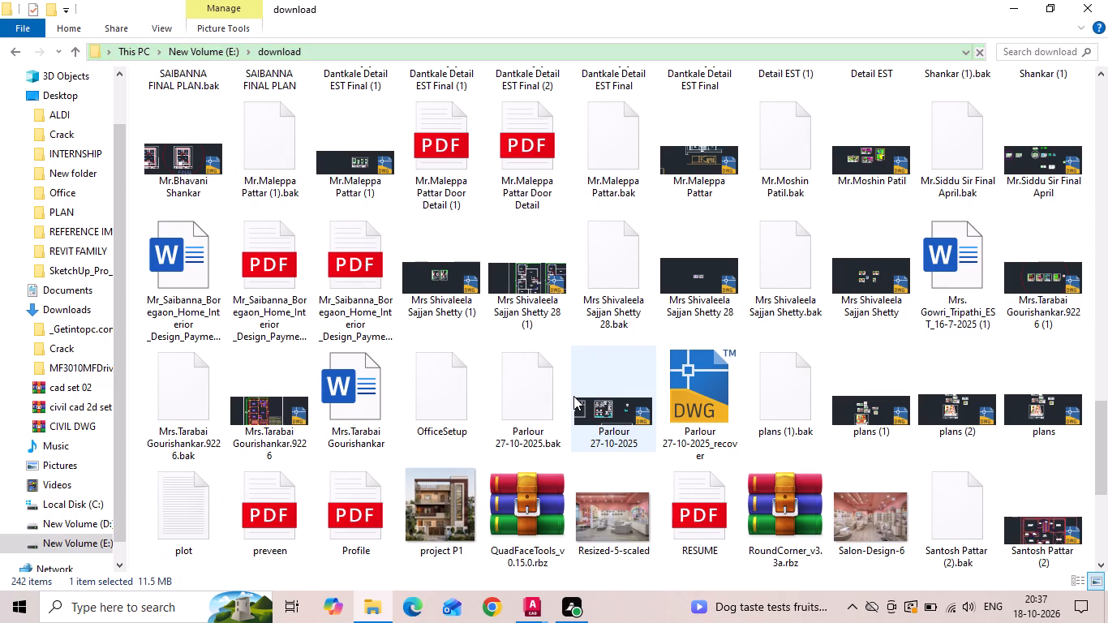
{"action": "scroll", "coordinate": [573, 396], "scroll_direction": "down", "scroll_amount": 2}
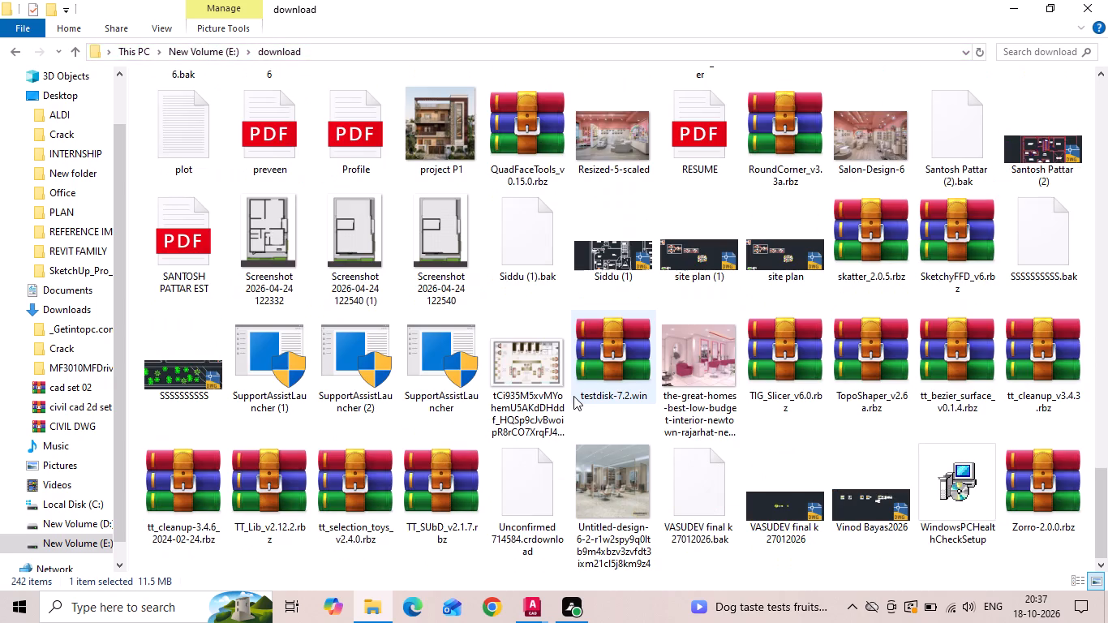
{"action": "scroll", "coordinate": [573, 396], "scroll_direction": "down", "scroll_amount": 1}
{"action": "double_click", "coordinate": [194, 373]}
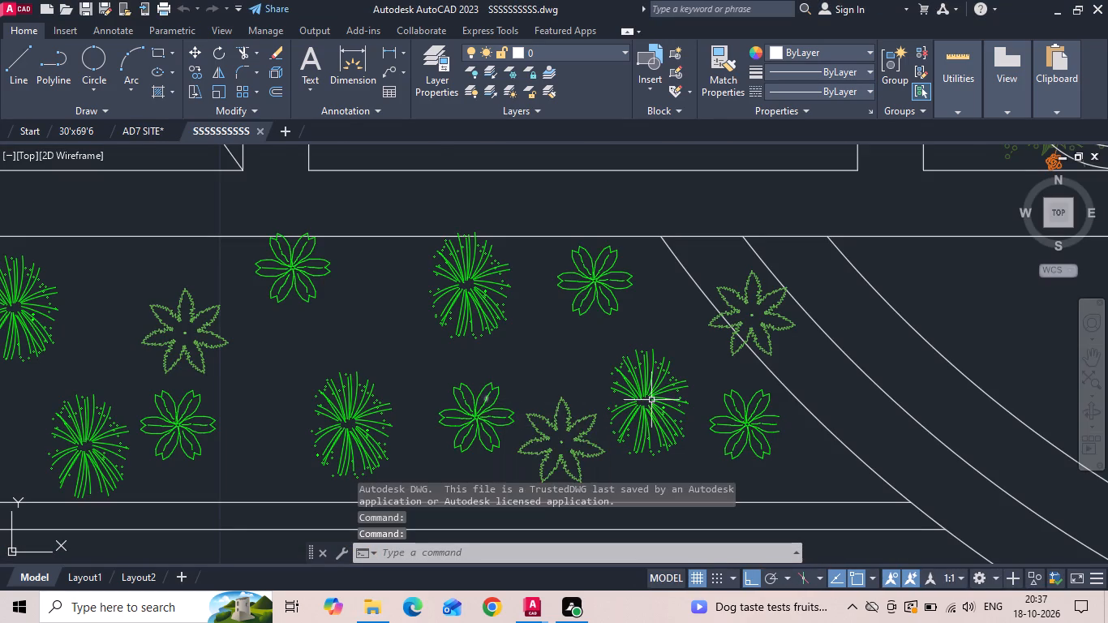
Examine the drawing's sheets, including the admin block plans and the circular cafeteria plan, for usable plant symbols.
{"action": "scroll", "coordinate": [660, 400], "scroll_direction": "down", "scroll_amount": 1}
{"action": "scroll", "coordinate": [485, 434], "scroll_direction": "down", "scroll_amount": 1}
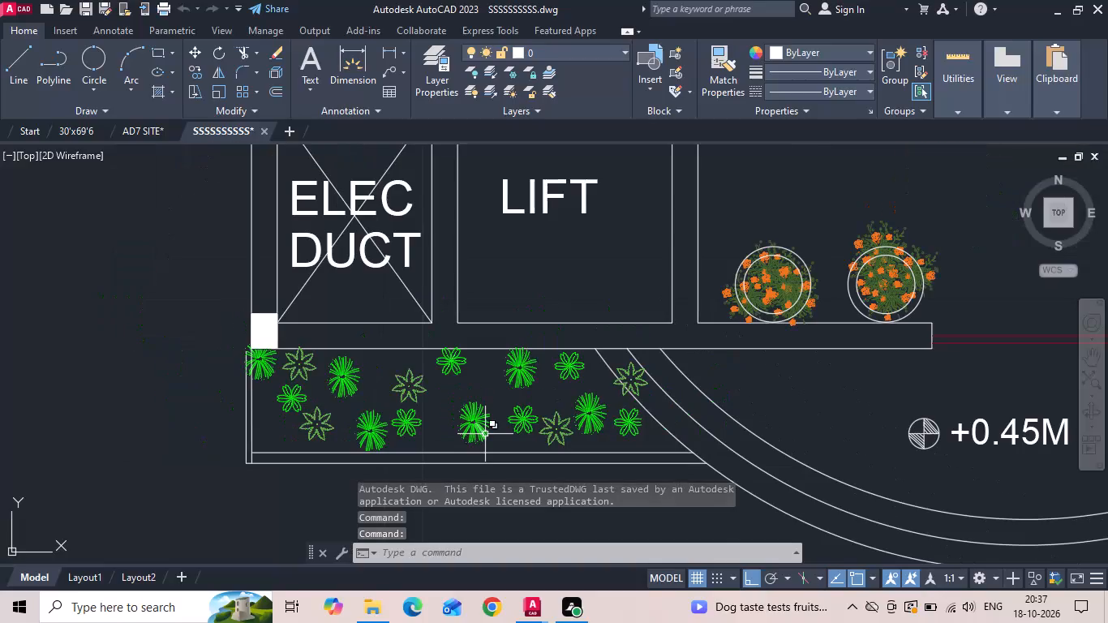
{"action": "scroll", "coordinate": [470, 433], "scroll_direction": "down", "scroll_amount": 5}
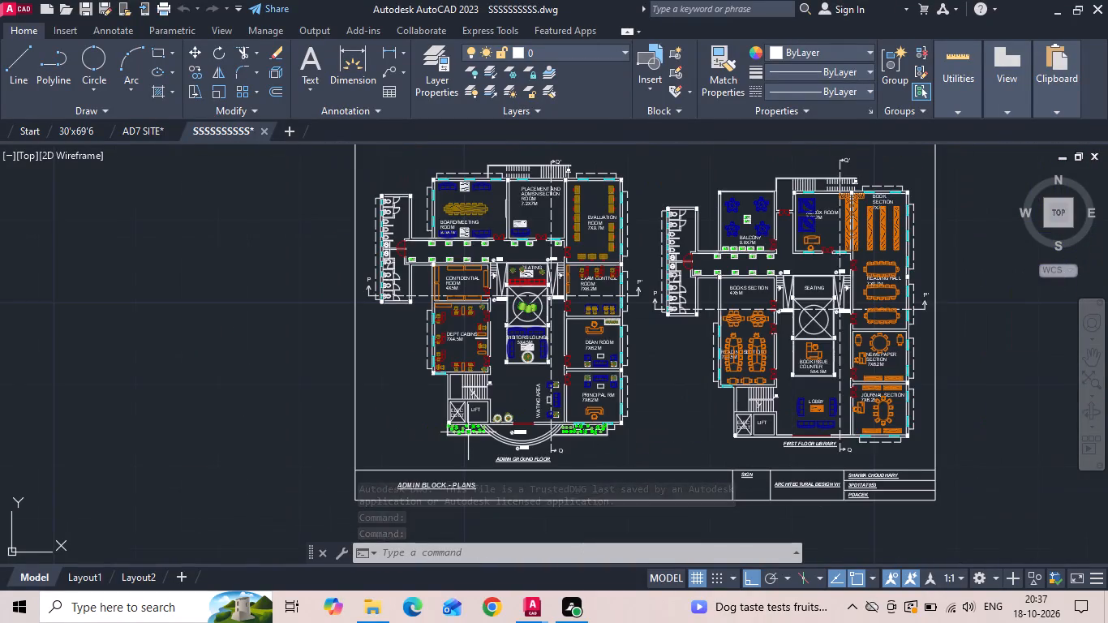
{"action": "scroll", "coordinate": [468, 432], "scroll_direction": "down", "scroll_amount": 4}
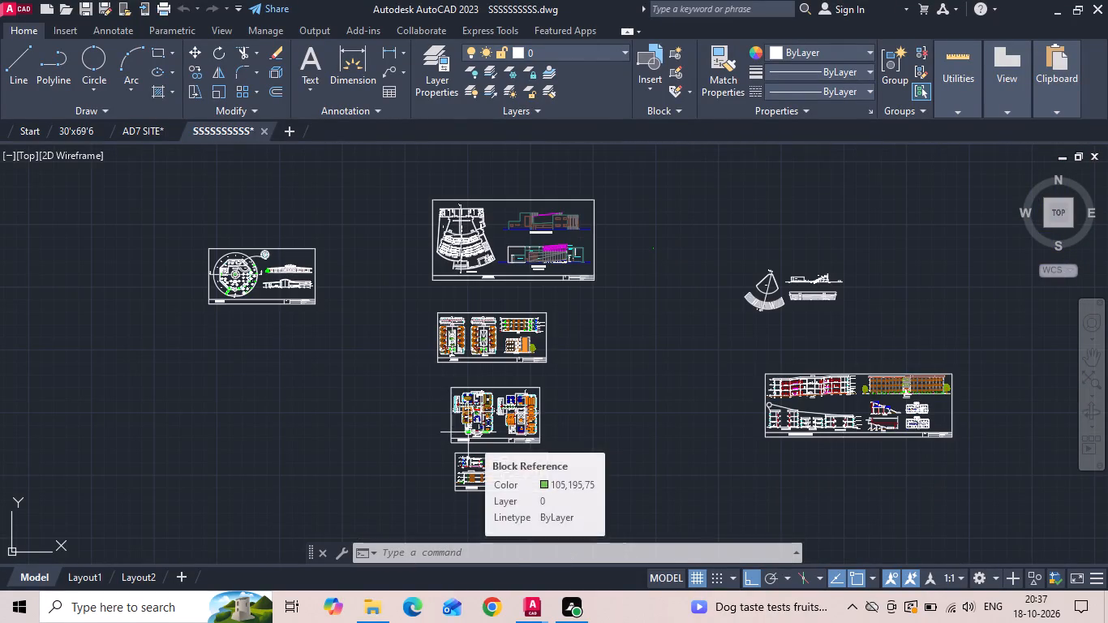
{"action": "scroll", "coordinate": [230, 274], "scroll_direction": "up", "scroll_amount": 6}
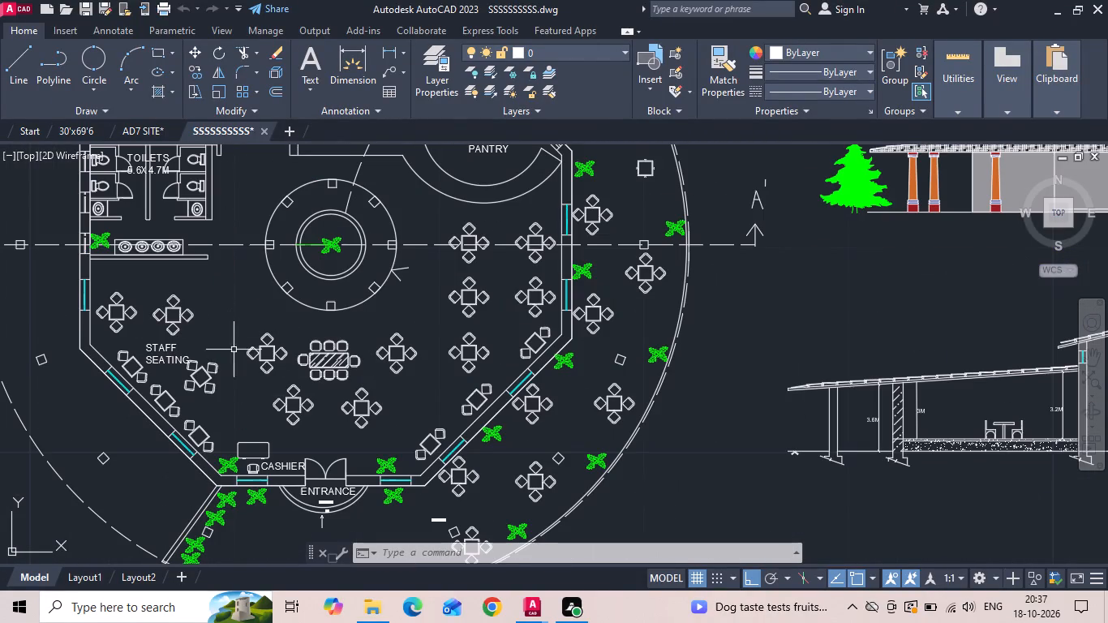
{"action": "scroll", "coordinate": [243, 415], "scroll_direction": "down", "scroll_amount": 4}
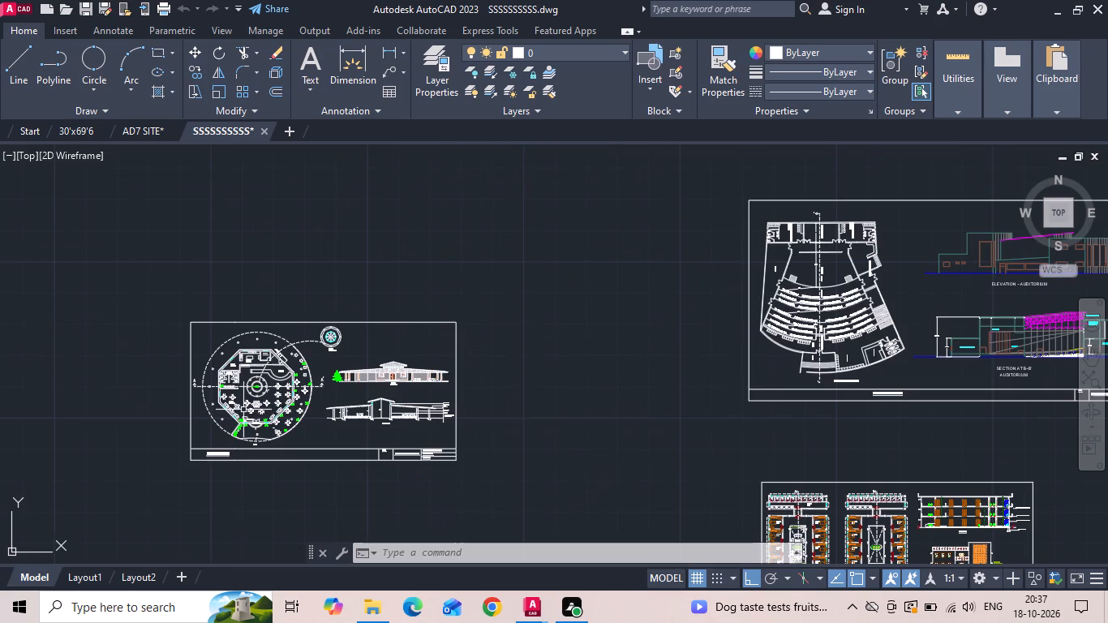
Examine the planting in the hostel block floor plans and pick one plant symbol in a hexagonal planter by the entrance.
{"action": "middle_click_drag", "start_coordinate": [596, 423], "coordinate": [294, 221]}
{"action": "scroll", "coordinate": [389, 346], "scroll_direction": "up", "scroll_amount": 1}
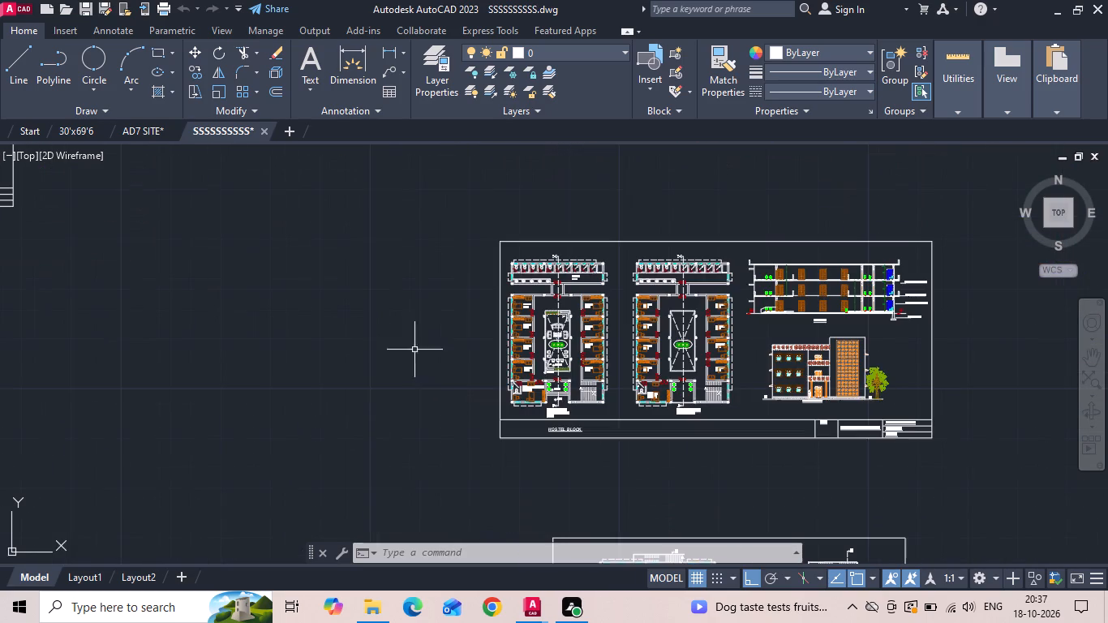
{"action": "scroll", "coordinate": [621, 348], "scroll_direction": "up", "scroll_amount": 3}
{"action": "scroll", "coordinate": [393, 355], "scroll_direction": "up", "scroll_amount": 2}
{"action": "scroll", "coordinate": [445, 284], "scroll_direction": "up", "scroll_amount": 1}
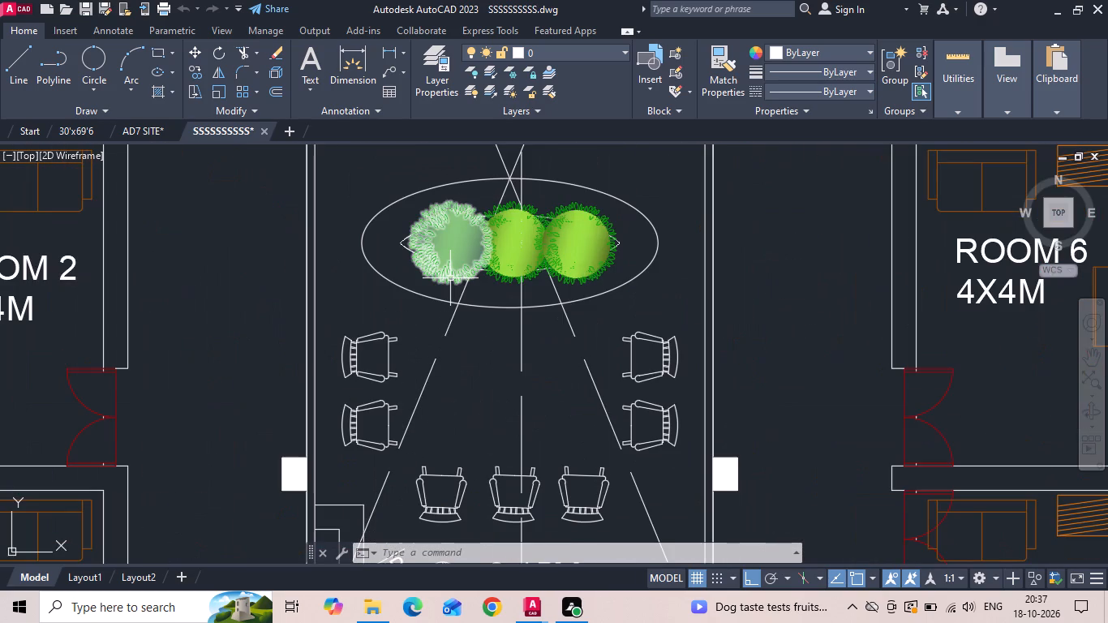
{"action": "scroll", "coordinate": [412, 265], "scroll_direction": "down", "scroll_amount": 2}
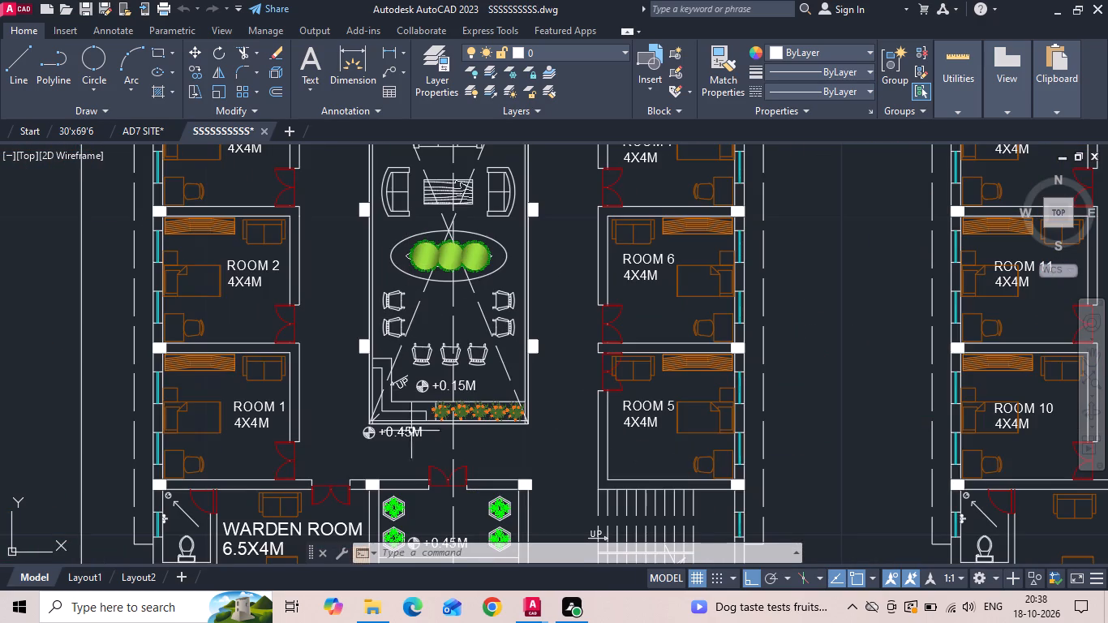
{"action": "scroll", "coordinate": [401, 513], "scroll_direction": "up", "scroll_amount": 5}
{"action": "left_click", "coordinate": [374, 451]}
{"action": "scroll", "coordinate": [296, 262], "scroll_direction": "down", "scroll_amount": 2}
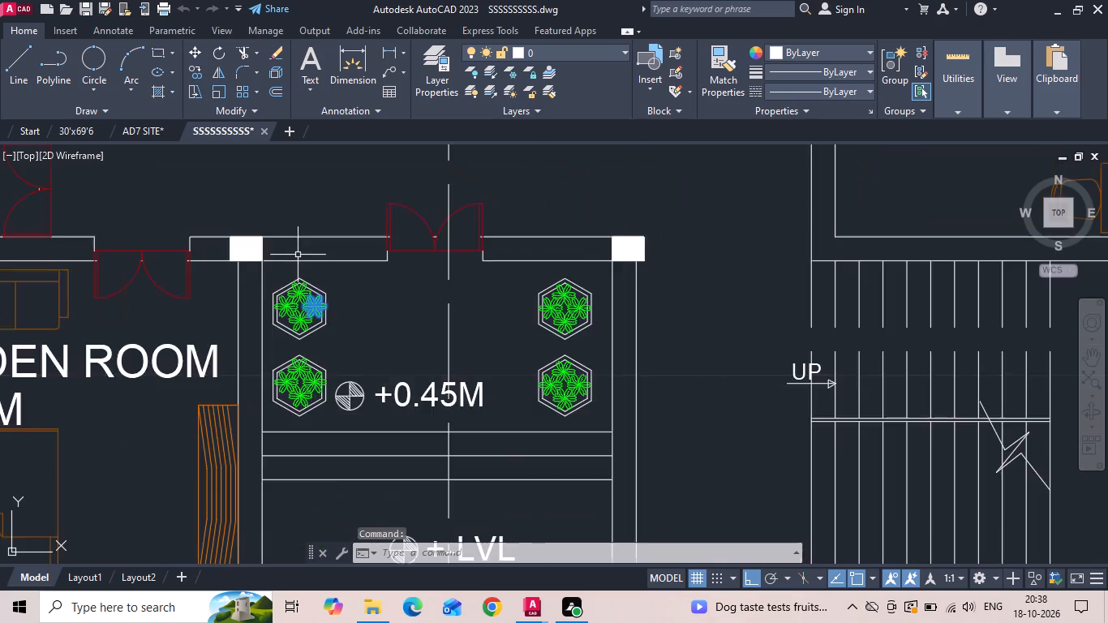
{"action": "scroll", "coordinate": [298, 255], "scroll_direction": "down", "scroll_amount": 5}
{"action": "scroll", "coordinate": [634, 277], "scroll_direction": "up", "scroll_amount": 3}
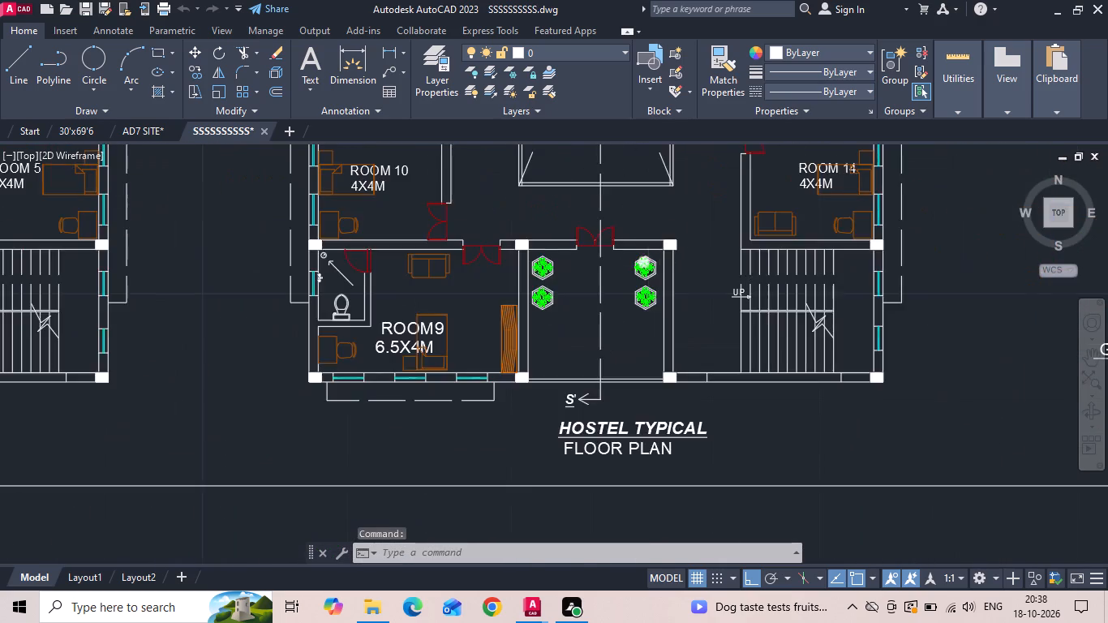
Examine the hostel front elevation and section, and the admin block sections and elevation.
{"action": "scroll", "coordinate": [324, 329], "scroll_direction": "down", "scroll_amount": 4}
{"action": "scroll", "coordinate": [506, 316], "scroll_direction": "up", "scroll_amount": 2}
{"action": "middle_click_drag", "start_coordinate": [545, 307], "coordinate": [539, 353]}
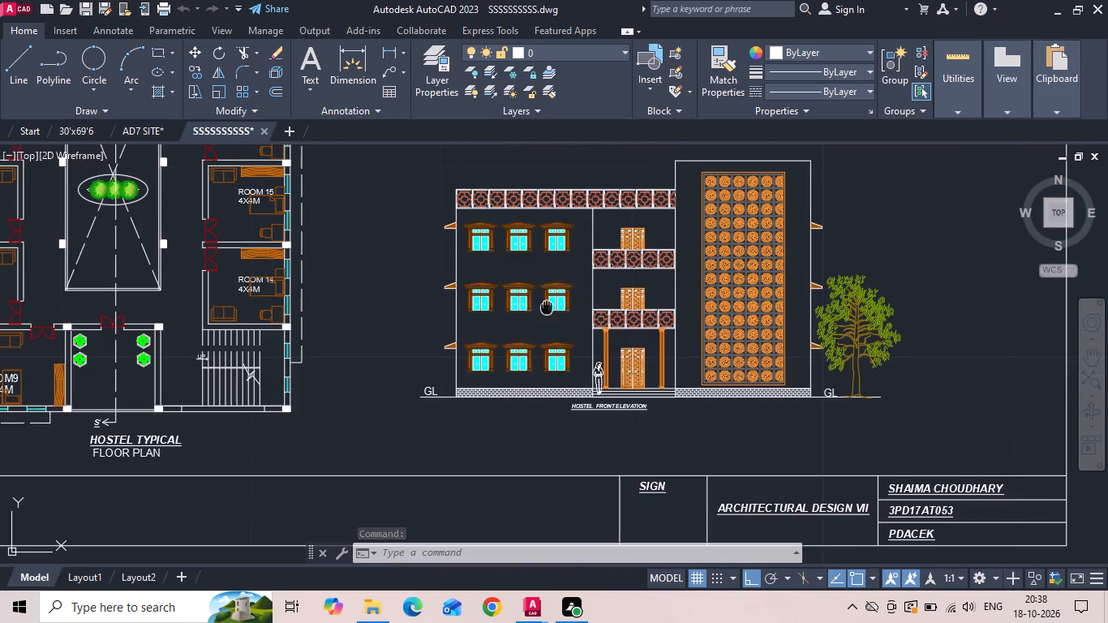
{"action": "middle_click_drag", "start_coordinate": [539, 353], "coordinate": [509, 522]}
{"action": "middle_click_drag", "start_coordinate": [404, 350], "coordinate": [395, 511]}
{"action": "scroll", "coordinate": [395, 511], "scroll_direction": "down", "scroll_amount": 2}
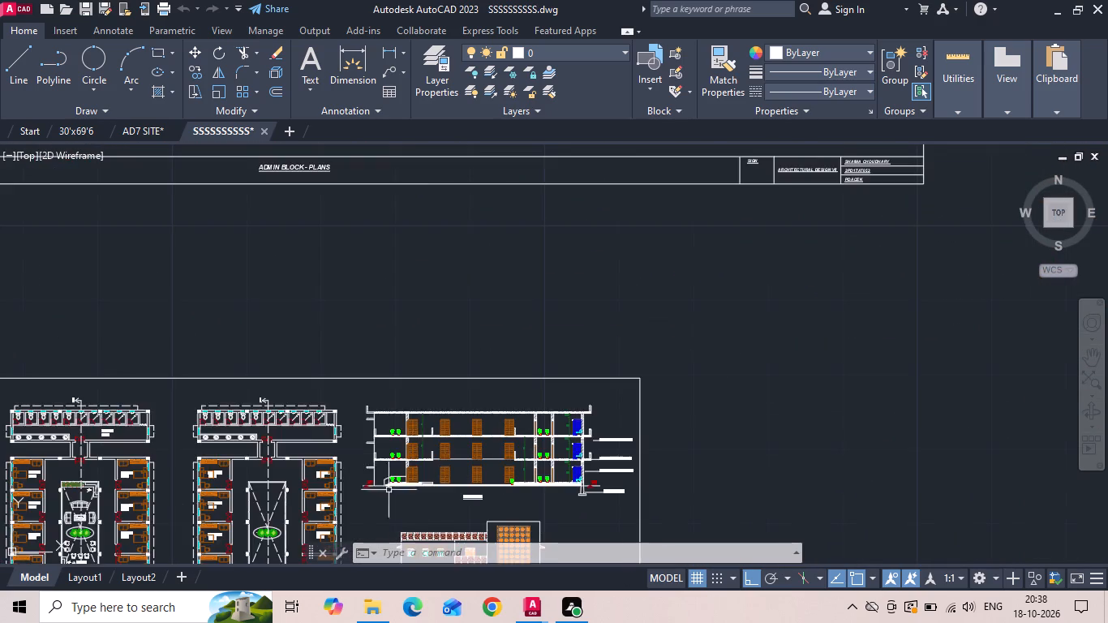
{"action": "scroll", "coordinate": [419, 353], "scroll_direction": "down", "scroll_amount": 4}
{"action": "scroll", "coordinate": [427, 491], "scroll_direction": "up", "scroll_amount": 5}
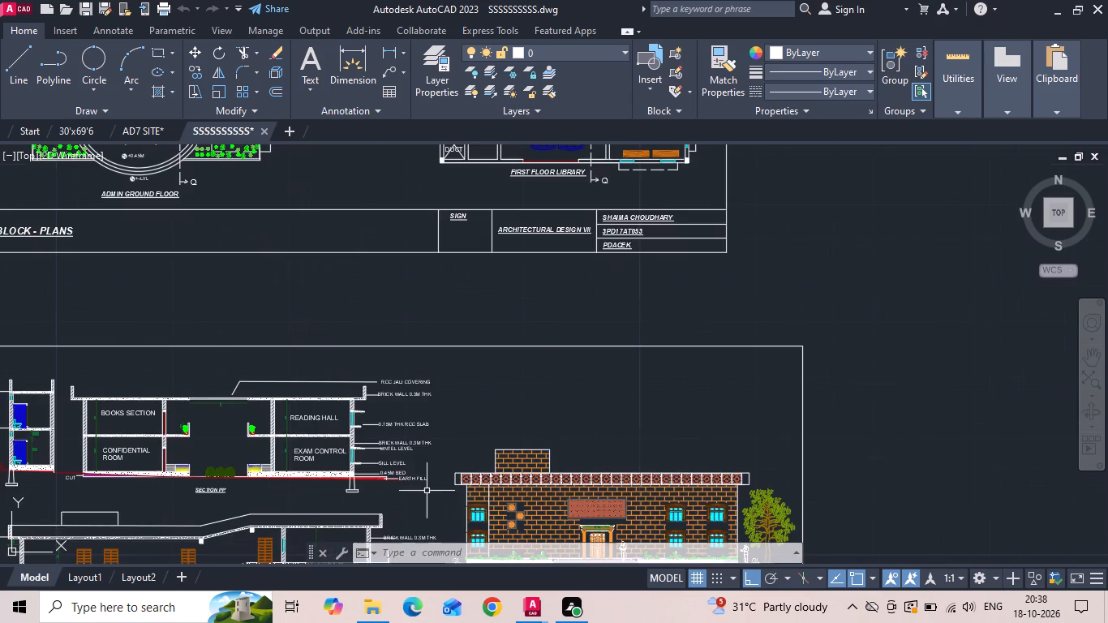
{"action": "scroll", "coordinate": [281, 459], "scroll_direction": "up", "scroll_amount": 3}
{"action": "scroll", "coordinate": [470, 461], "scroll_direction": "down", "scroll_amount": 3}
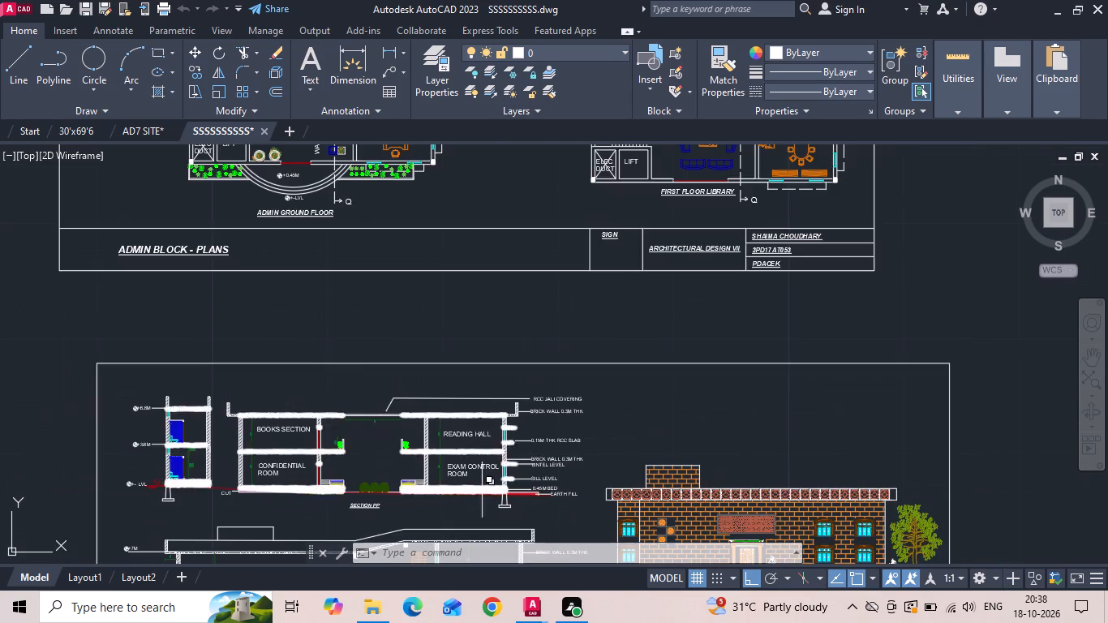
{"action": "scroll", "coordinate": [308, 325], "scroll_direction": "down", "scroll_amount": 1}
Copy a plant symbol from the SSSSSSSSSS drawing and paste it into the 30'x69'6 drawing beside the terrace floor plan.
{"action": "scroll", "coordinate": [329, 220], "scroll_direction": "up", "scroll_amount": 7}
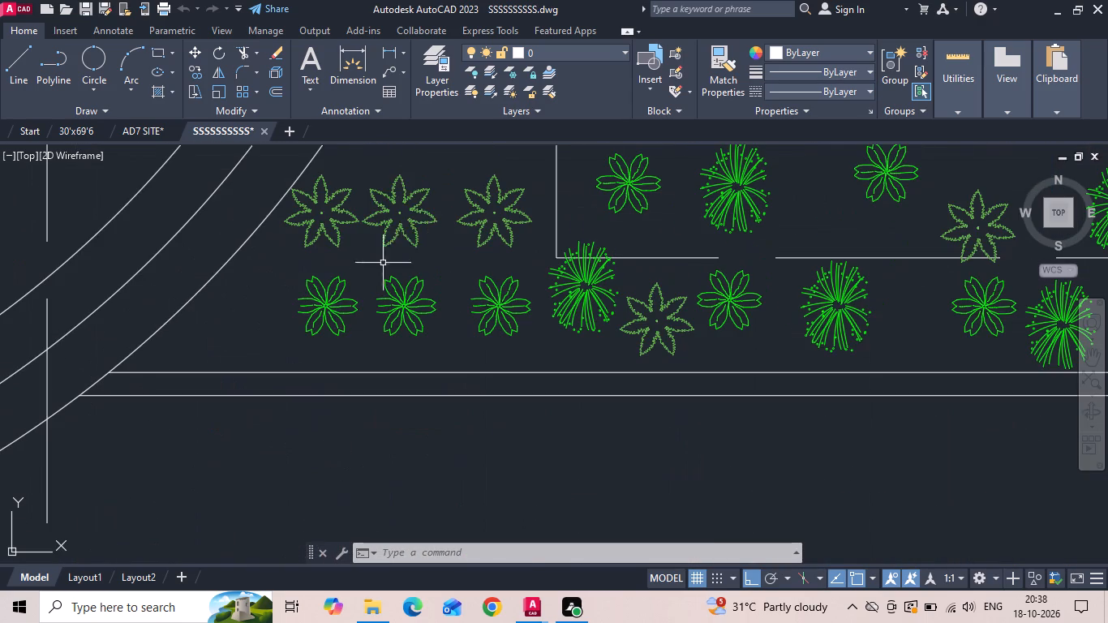
{"action": "left_click", "coordinate": [389, 237]}
{"action": "scroll", "coordinate": [341, 304], "scroll_direction": "down", "scroll_amount": 1}
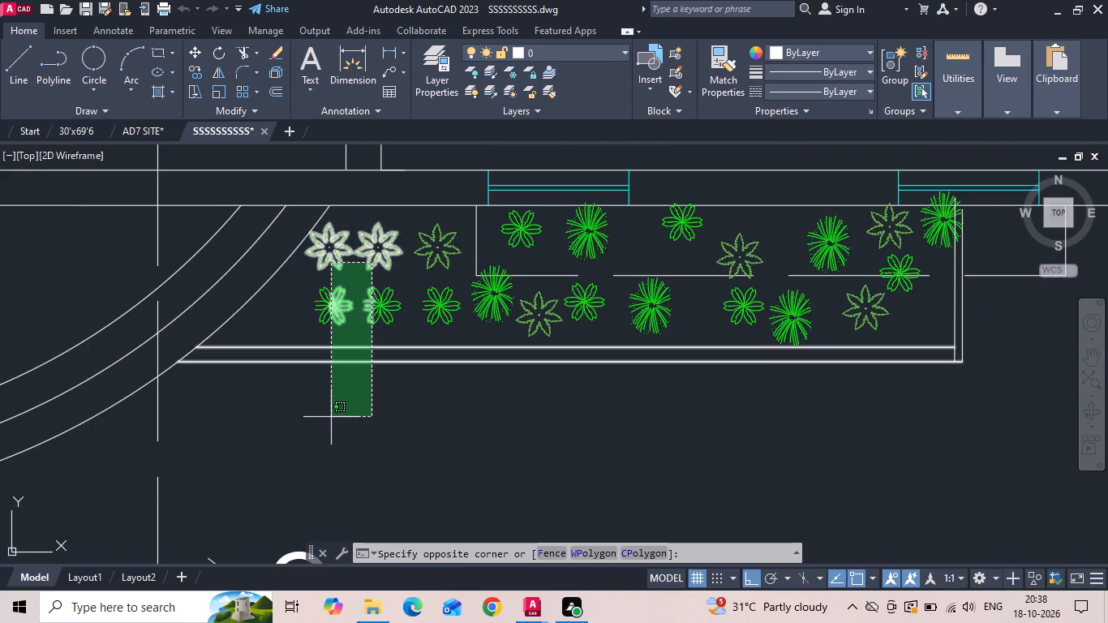
{"action": "key", "text": "ctrl+c"}
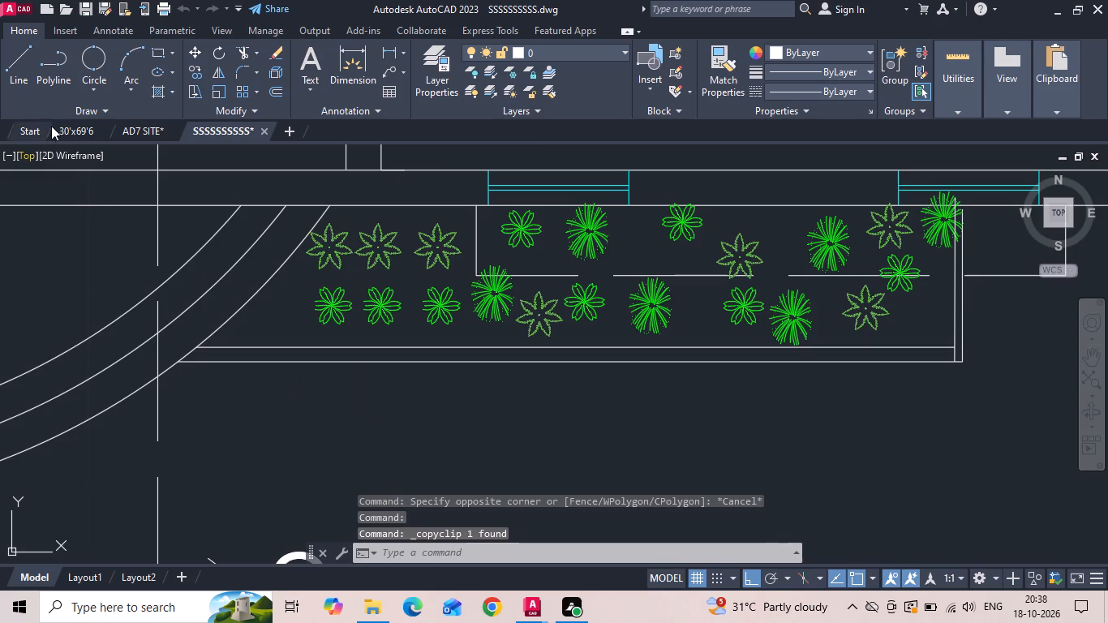
{"action": "left_click", "coordinate": [69, 126]}
{"action": "key", "text": "ctrl+v"}
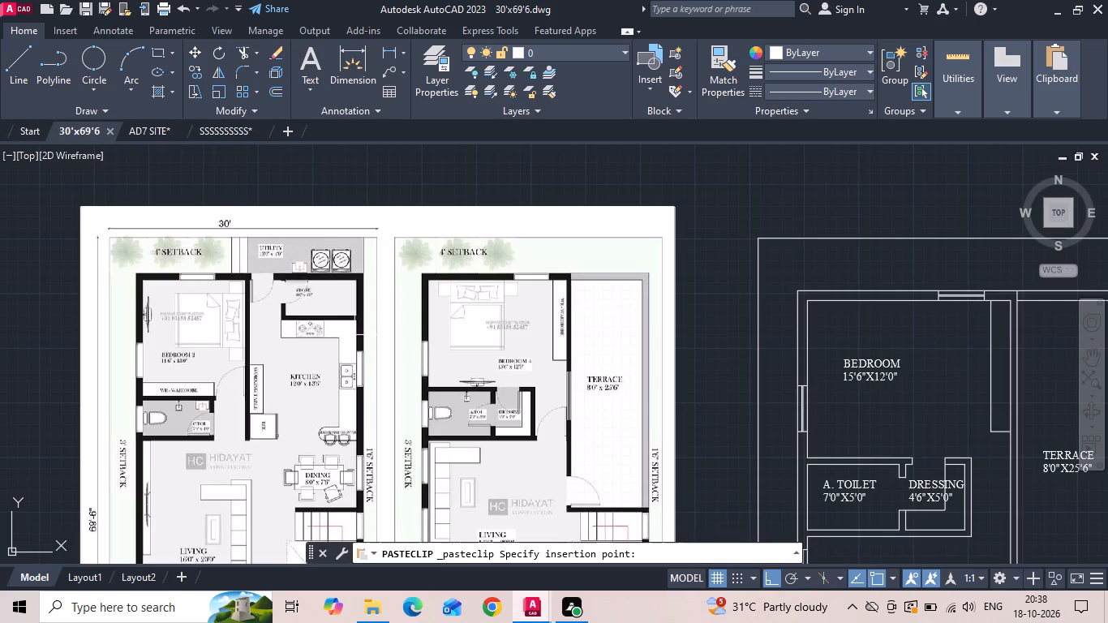
{"action": "scroll", "coordinate": [363, 281], "scroll_direction": "down", "scroll_amount": 2}
{"action": "left_click", "coordinate": [808, 340]}
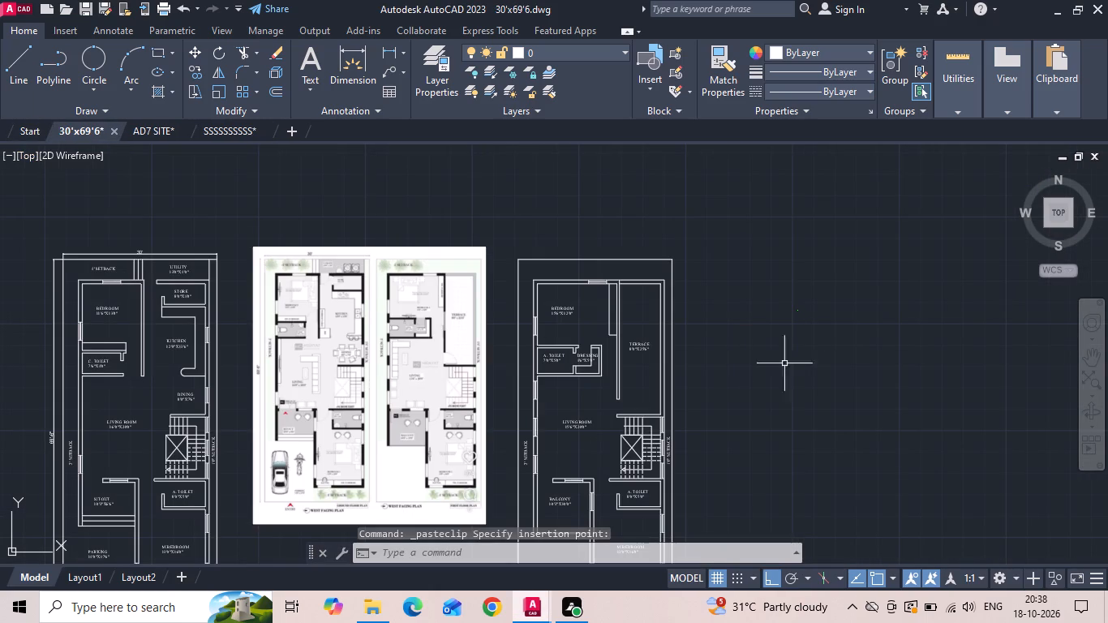
Paste a second copy of the plant symbol into the empty space farther out beside the terrace floor plan.
{"action": "scroll", "coordinate": [768, 350], "scroll_direction": "down", "scroll_amount": 2}
{"action": "left_click", "coordinate": [752, 375]}
{"action": "left_click", "coordinate": [876, 216]}
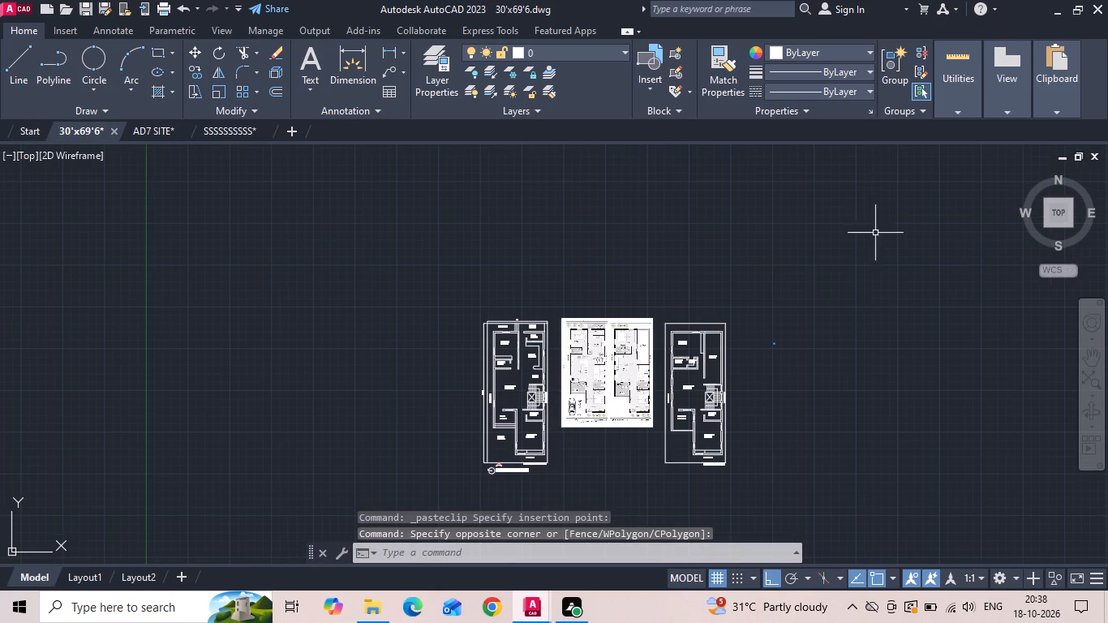
{"action": "scroll", "coordinate": [787, 340], "scroll_direction": "up", "scroll_amount": 2}
{"action": "scroll", "coordinate": [710, 365], "scroll_direction": "up", "scroll_amount": 2}
{"action": "scroll", "coordinate": [840, 329], "scroll_direction": "up", "scroll_amount": 4}
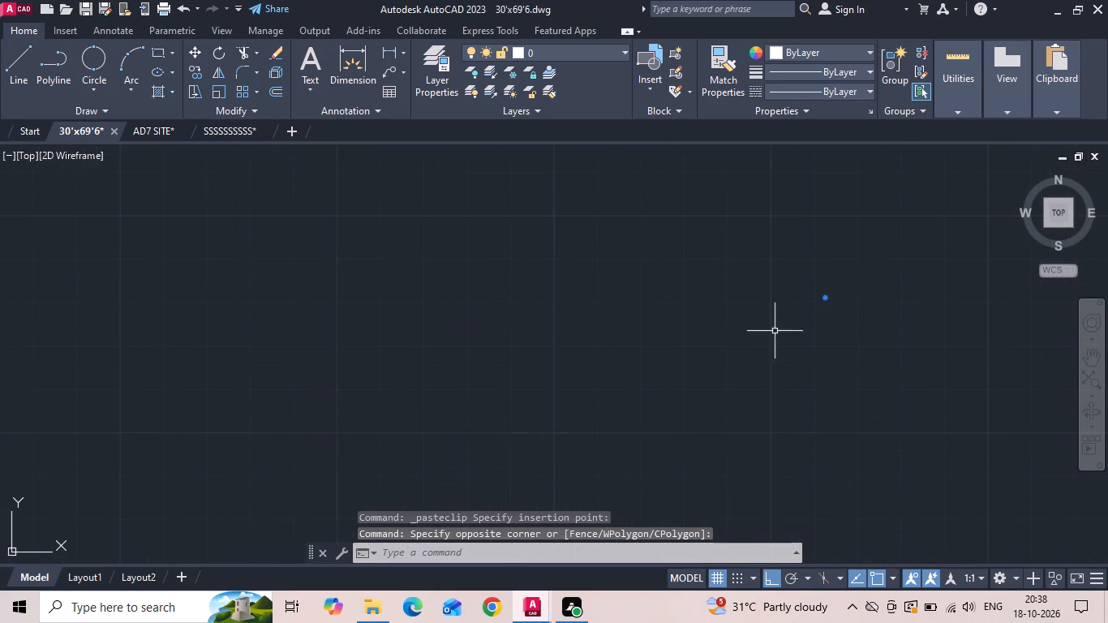
{"action": "scroll", "coordinate": [708, 380], "scroll_direction": "down", "scroll_amount": 8}
{"action": "scroll", "coordinate": [640, 434], "scroll_direction": "down", "scroll_amount": 2}
{"action": "scroll", "coordinate": [640, 442], "scroll_direction": "up", "scroll_amount": 1}
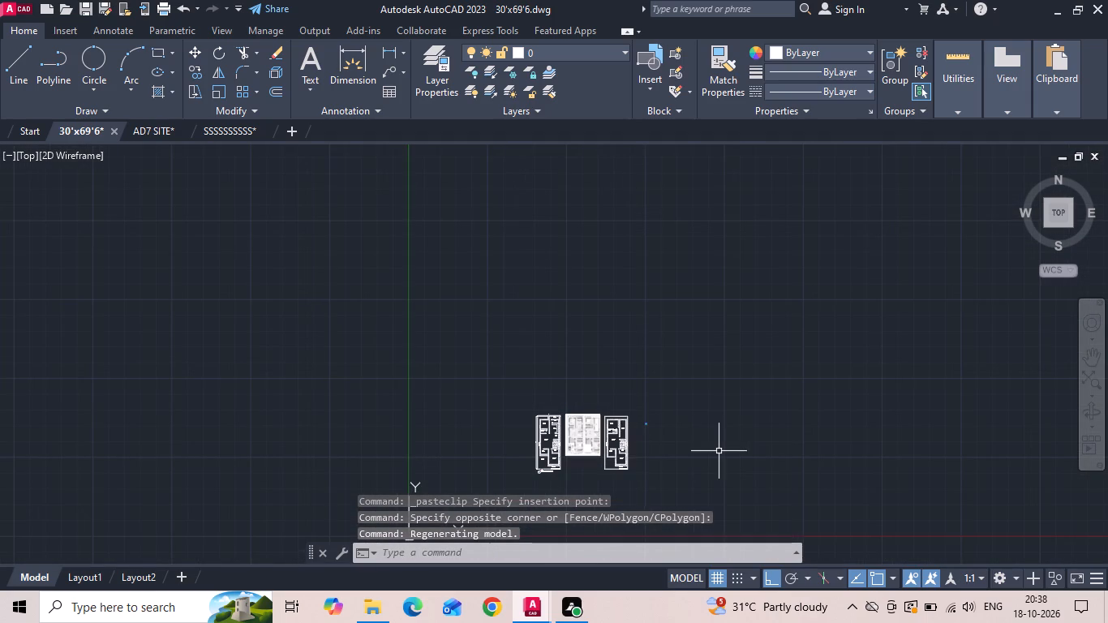
{"action": "key", "text": "ctrl+v"}
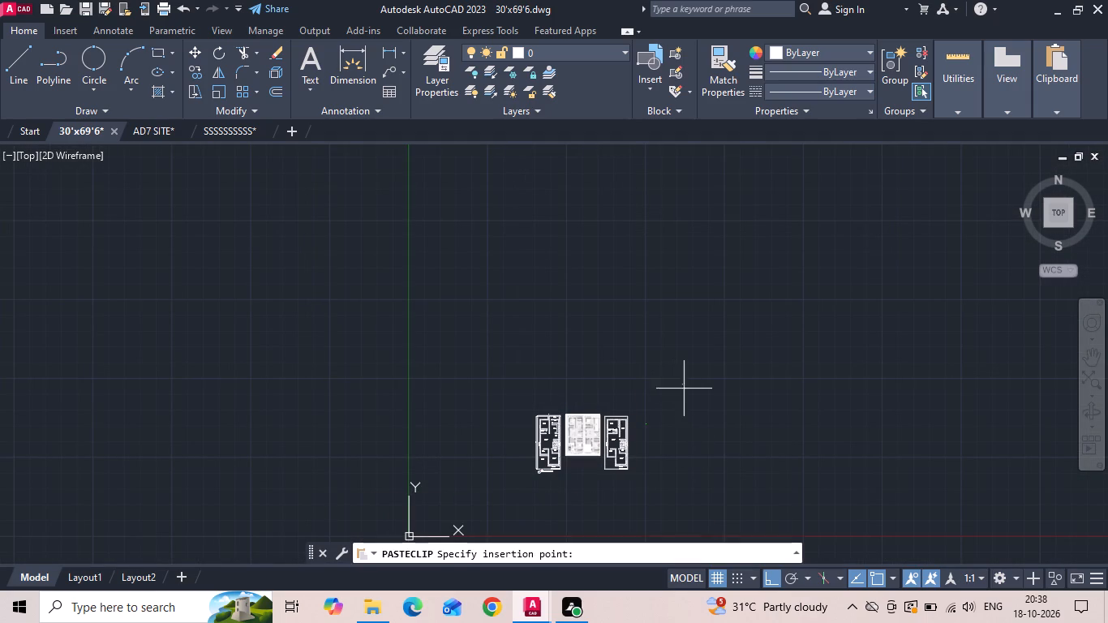
{"action": "left_click", "coordinate": [699, 410]}
Scale the two pasted plant symbols by a factor of 39.370.
{"action": "scroll", "coordinate": [699, 410], "scroll_direction": "up", "scroll_amount": 2}
{"action": "left_click", "coordinate": [694, 415]}
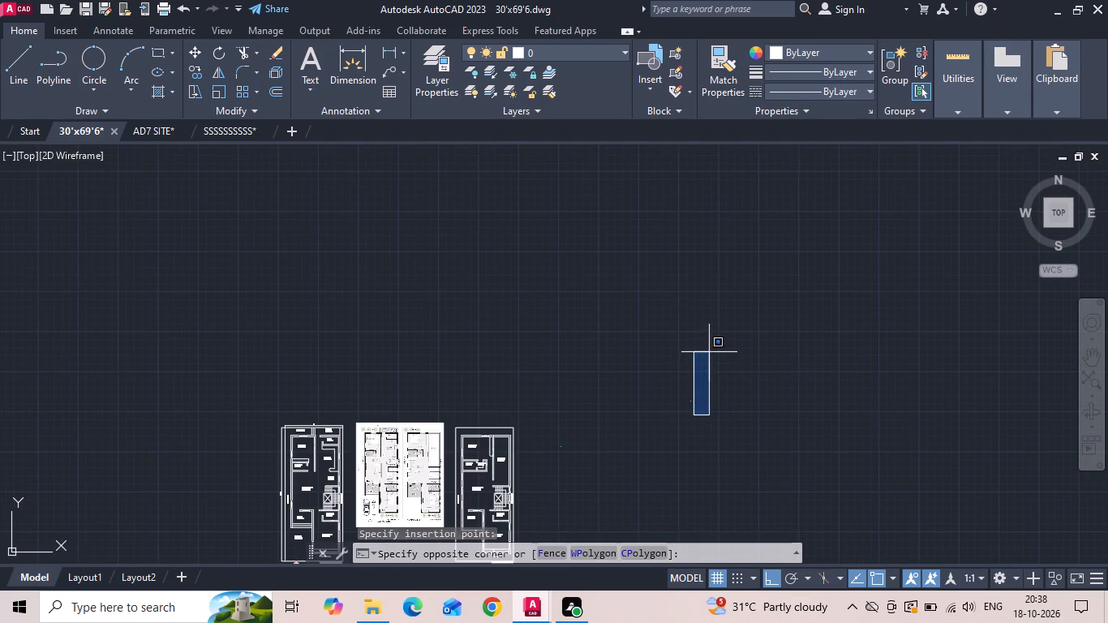
{"action": "left_click", "coordinate": [649, 349]}
{"action": "left_click_drag", "start_coordinate": [590, 420], "coordinate": [578, 434]}
{"action": "left_click", "coordinate": [540, 470]}
{"action": "right_click", "coordinate": [580, 385]}
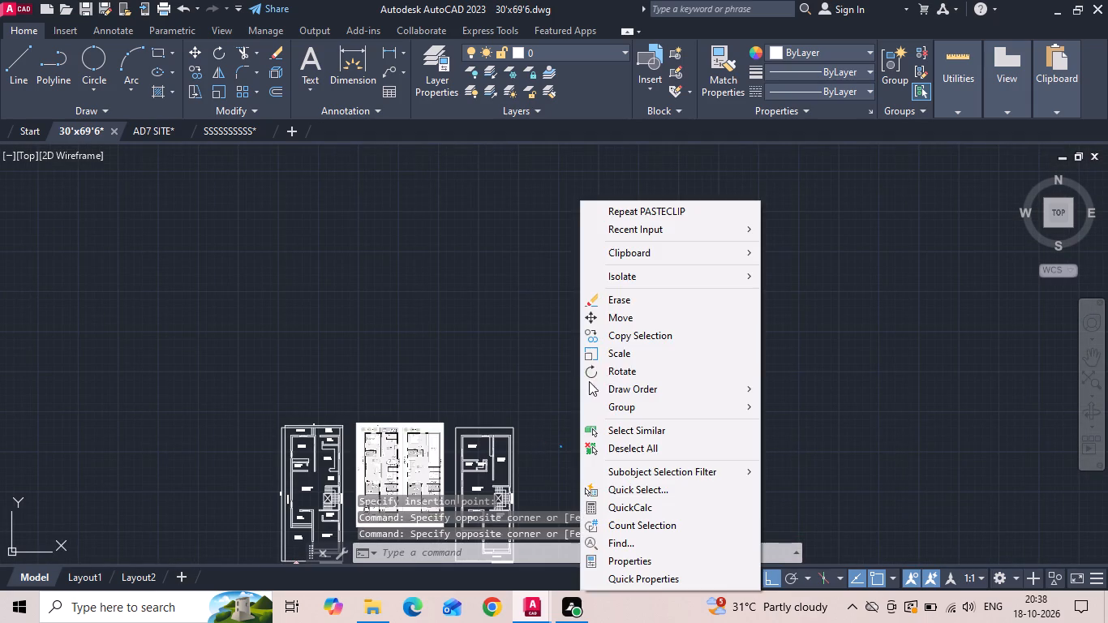
{"action": "left_click", "coordinate": [612, 352]}
{"action": "left_click_drag", "start_coordinate": [621, 385], "coordinate": [637, 423]}
{"action": "type", "text": "39."}
{"action": "type", "text": "370"}
{"action": "key", "text": "Return"}
Move the scaled plant symbol from the distant empty space into the living room of the 30' wide floor plan, with Ortho off.
{"action": "scroll", "coordinate": [642, 434], "scroll_direction": "down", "scroll_amount": 1}
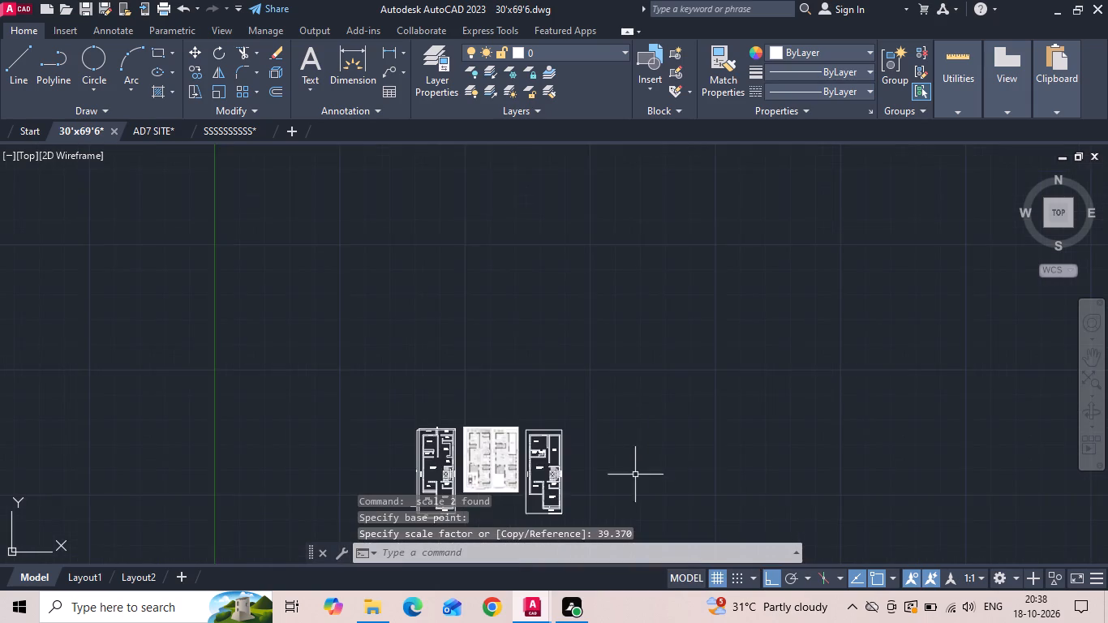
{"action": "scroll", "coordinate": [635, 475], "scroll_direction": "down", "scroll_amount": 3}
{"action": "scroll", "coordinate": [552, 406], "scroll_direction": "down", "scroll_amount": 3}
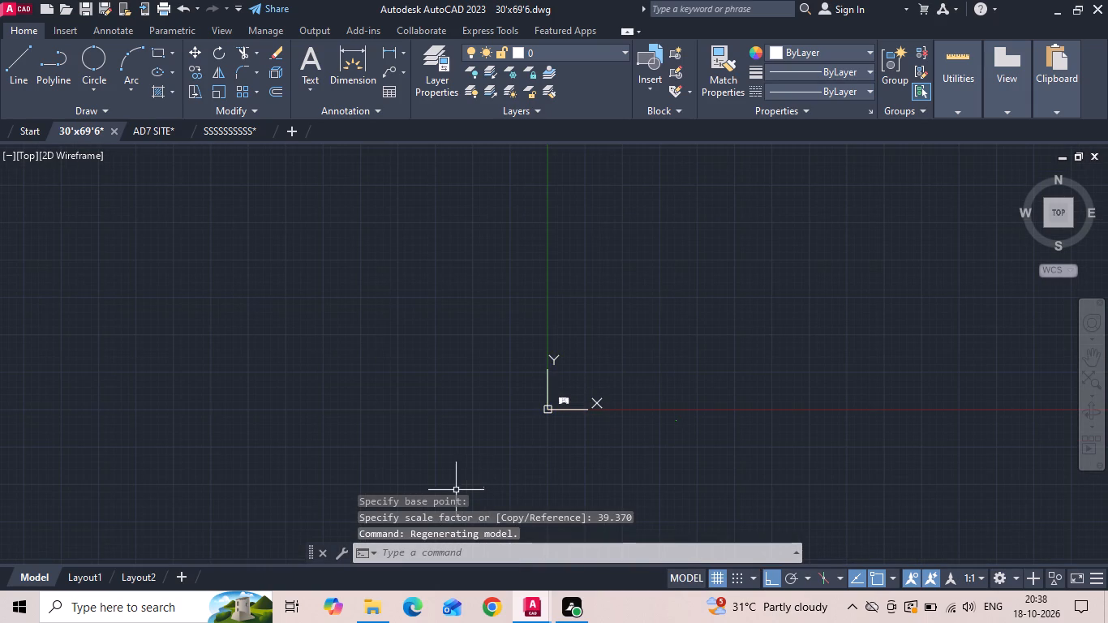
{"action": "left_click_drag", "start_coordinate": [458, 495], "coordinate": [468, 492]}
{"action": "left_click_drag", "start_coordinate": [527, 468], "coordinate": [459, 506]}
{"action": "left_click", "coordinate": [444, 513]}
{"action": "right_click", "coordinate": [456, 475]}
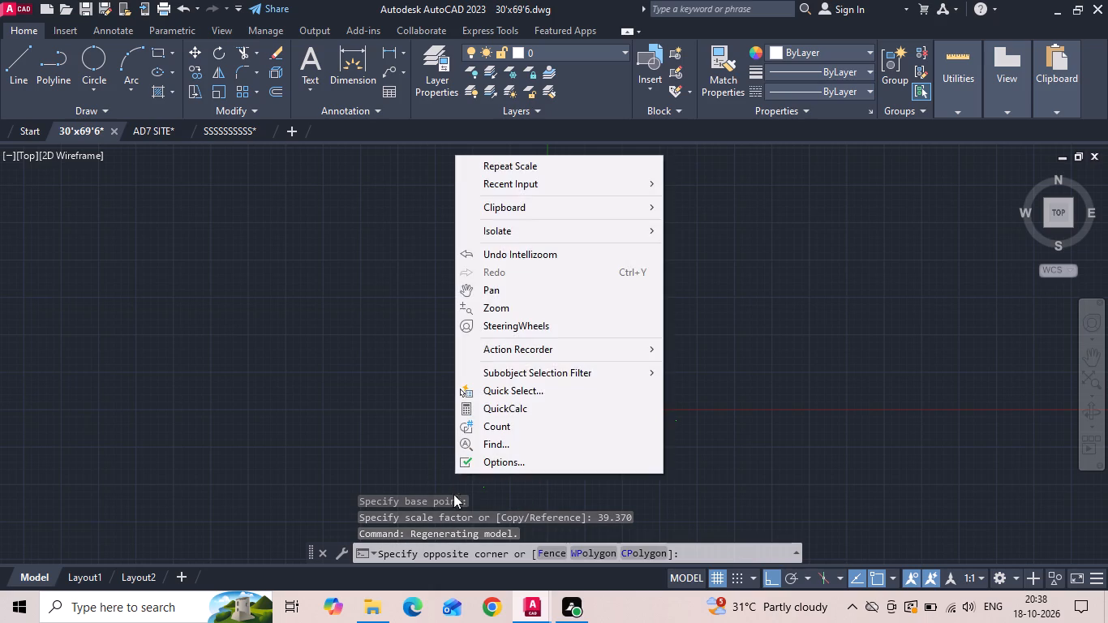
{"action": "left_click", "coordinate": [479, 495]}
{"action": "right_click", "coordinate": [489, 459]}
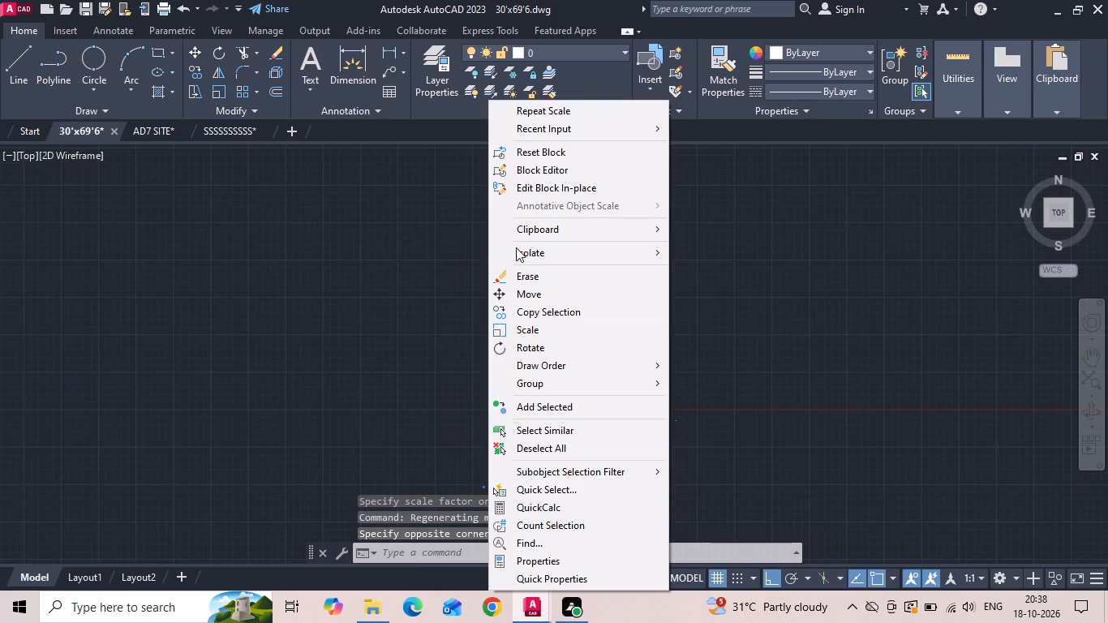
{"action": "left_click", "coordinate": [513, 289]}
{"action": "left_click", "coordinate": [483, 485]}
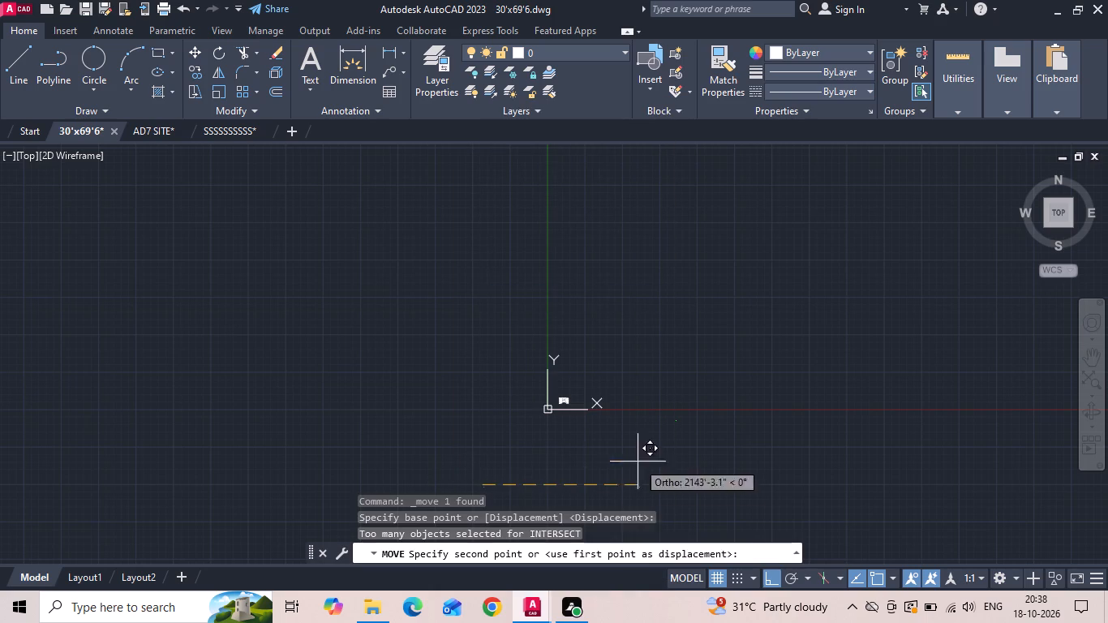
{"action": "left_click", "coordinate": [774, 574]}
{"action": "scroll", "coordinate": [634, 413], "scroll_direction": "up", "scroll_amount": 3}
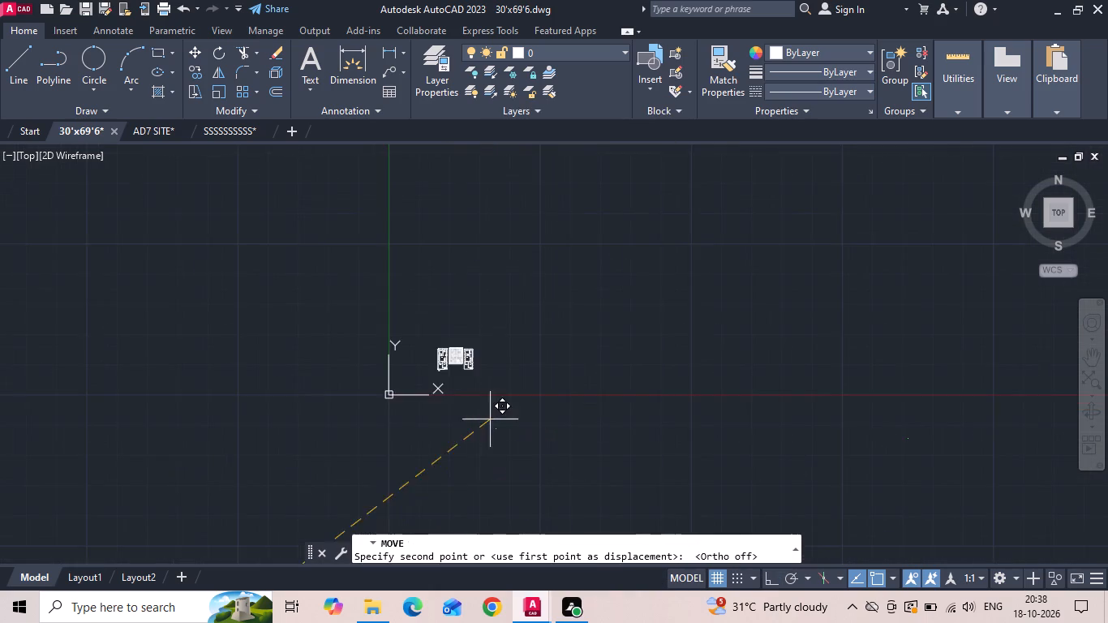
{"action": "scroll", "coordinate": [414, 363], "scroll_direction": "up", "scroll_amount": 3}
{"action": "scroll", "coordinate": [506, 308], "scroll_direction": "up", "scroll_amount": 6}
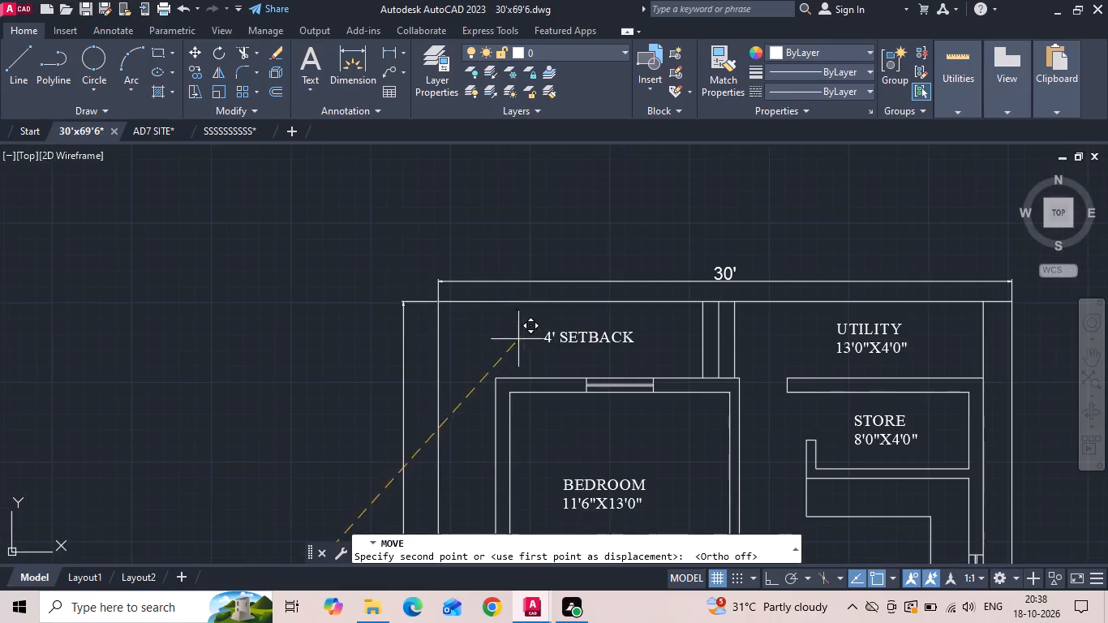
{"action": "scroll", "coordinate": [431, 244], "scroll_direction": "down", "scroll_amount": 3}
{"action": "left_click", "coordinate": [395, 241]}
Move the plant symbol from the living room into the outer corner of the 4' setback above the bedroom, and save the drawing.
{"action": "scroll", "coordinate": [556, 521], "scroll_direction": "up", "scroll_amount": 2}
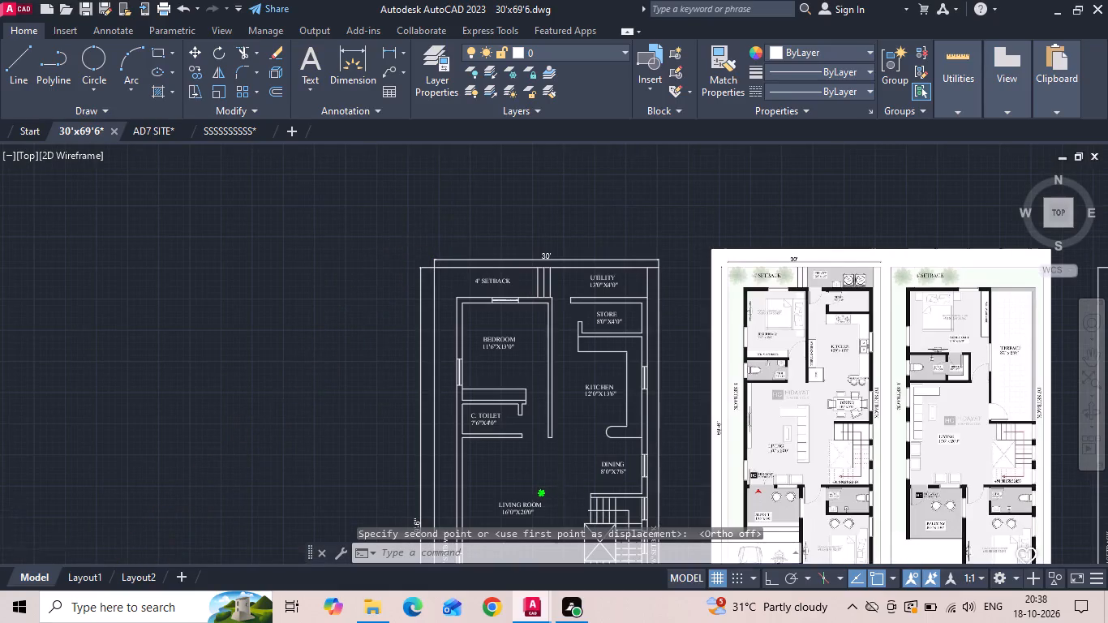
{"action": "scroll", "coordinate": [556, 521], "scroll_direction": "up", "scroll_amount": 1}
{"action": "left_click", "coordinate": [496, 414]}
{"action": "right_click", "coordinate": [493, 414]}
{"action": "left_click", "coordinate": [535, 292]}
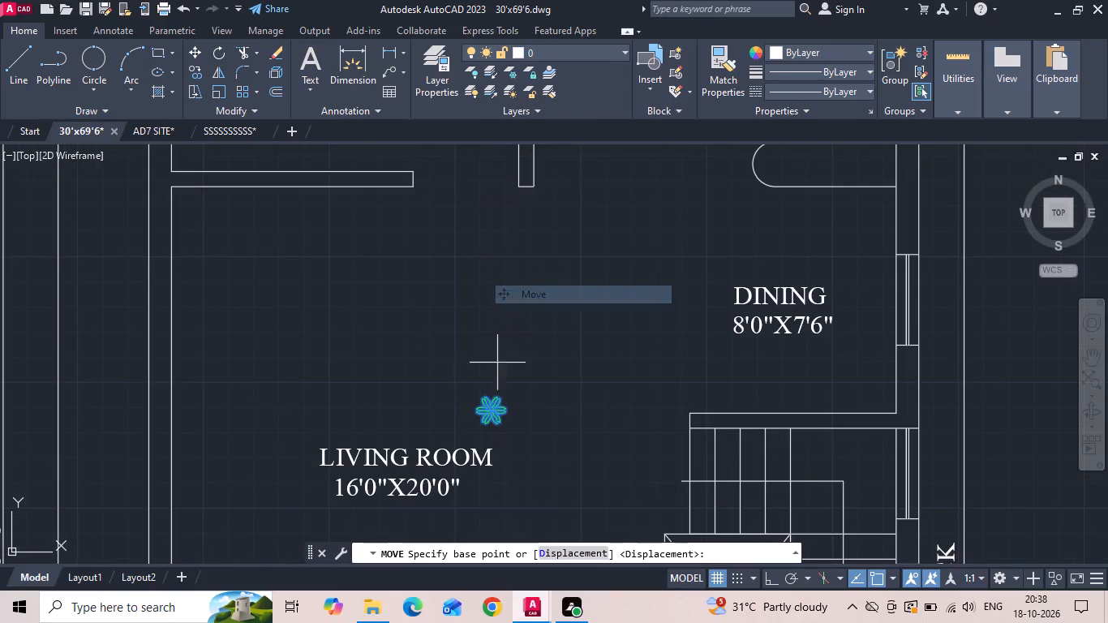
{"action": "left_click", "coordinate": [482, 421]}
{"action": "scroll", "coordinate": [485, 435], "scroll_direction": "down", "scroll_amount": 2}
{"action": "middle_click_drag", "start_coordinate": [388, 251], "coordinate": [413, 453]}
{"action": "scroll", "coordinate": [371, 338], "scroll_direction": "up", "scroll_amount": 2}
{"action": "left_click", "coordinate": [350, 241]}
{"action": "key", "text": "ctrl+s"}
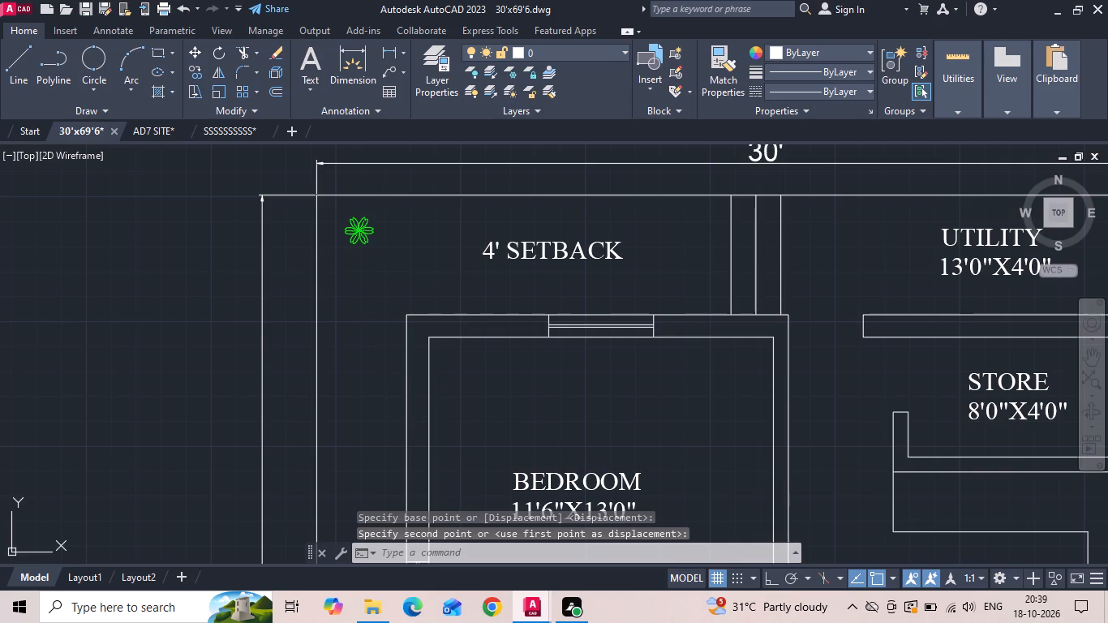
Switch to File Explorer and look through the aishu folder on New Volume (E:) and its New folder (2).
{"action": "left_click", "coordinate": [126, 620]}
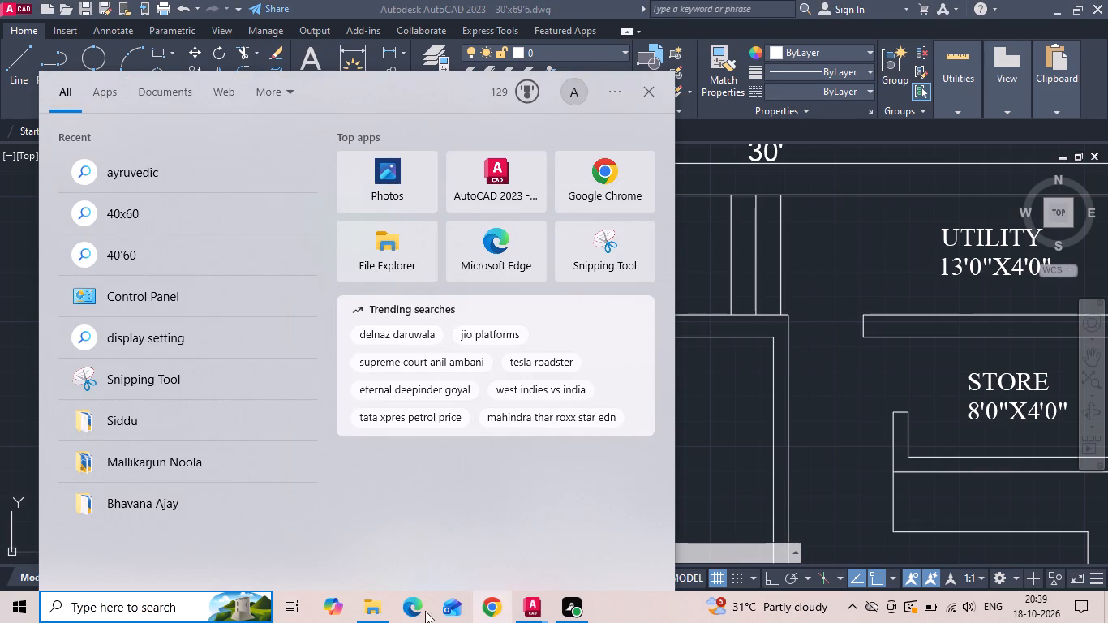
{"action": "left_click", "coordinate": [371, 608]}
{"action": "scroll", "coordinate": [707, 434], "scroll_direction": "down", "scroll_amount": 3}
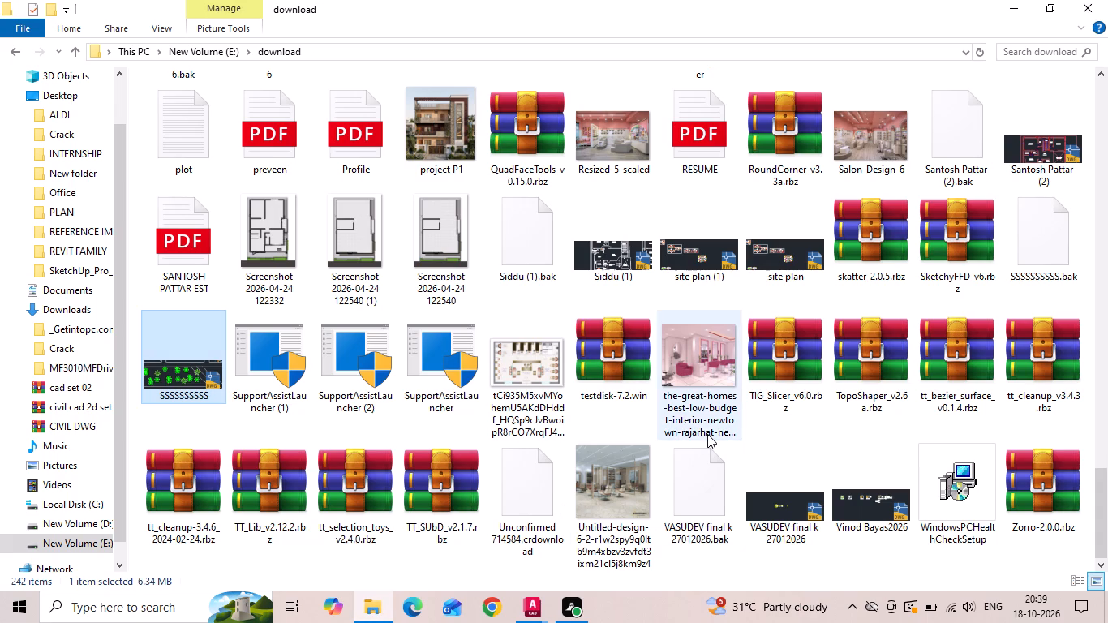
{"action": "left_click", "coordinate": [13, 61]}
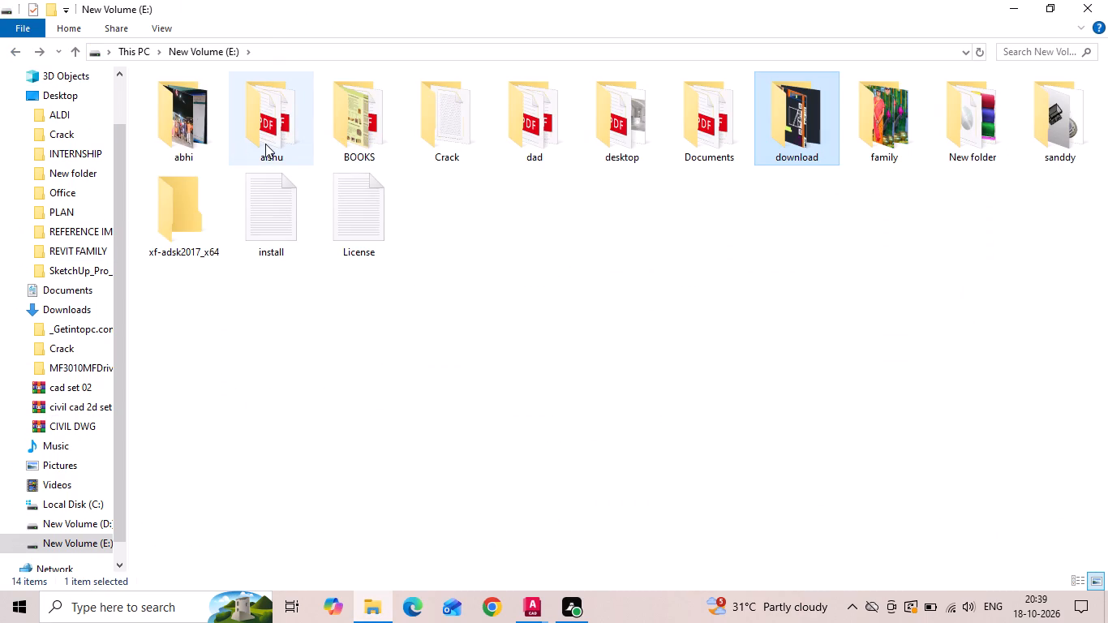
{"action": "double_click", "coordinate": [265, 144]}
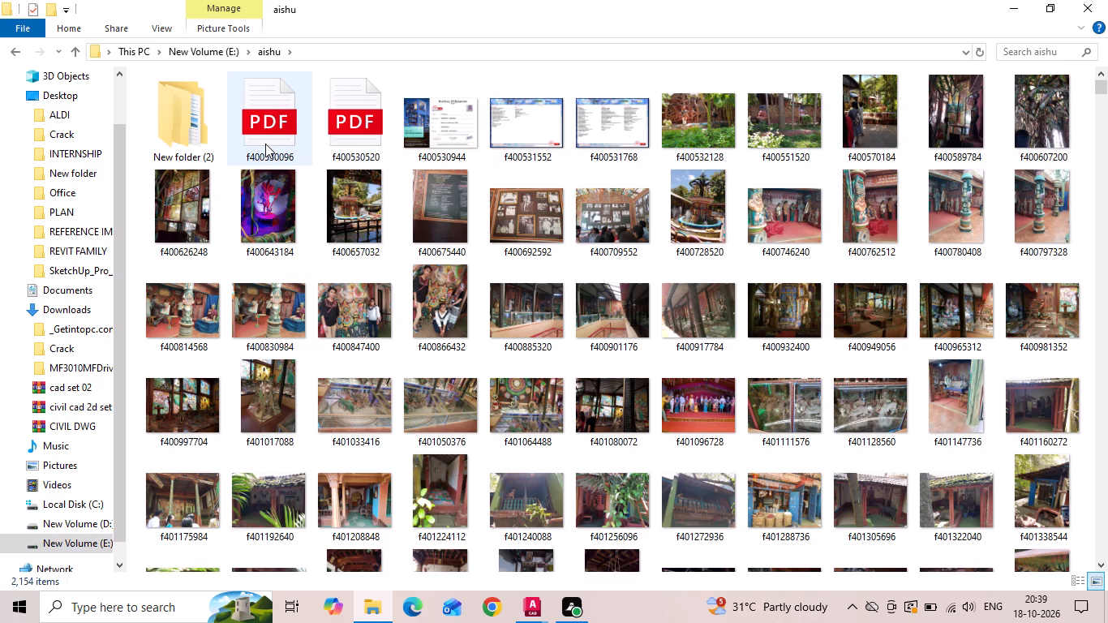
{"action": "double_click", "coordinate": [202, 122]}
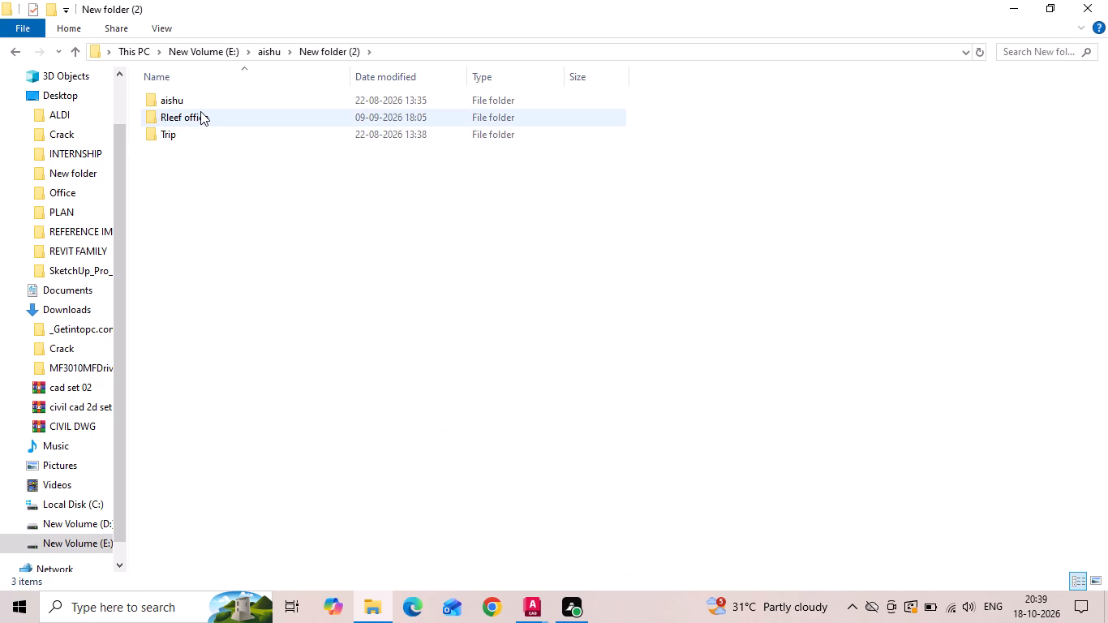
{"action": "left_click", "coordinate": [19, 51]}
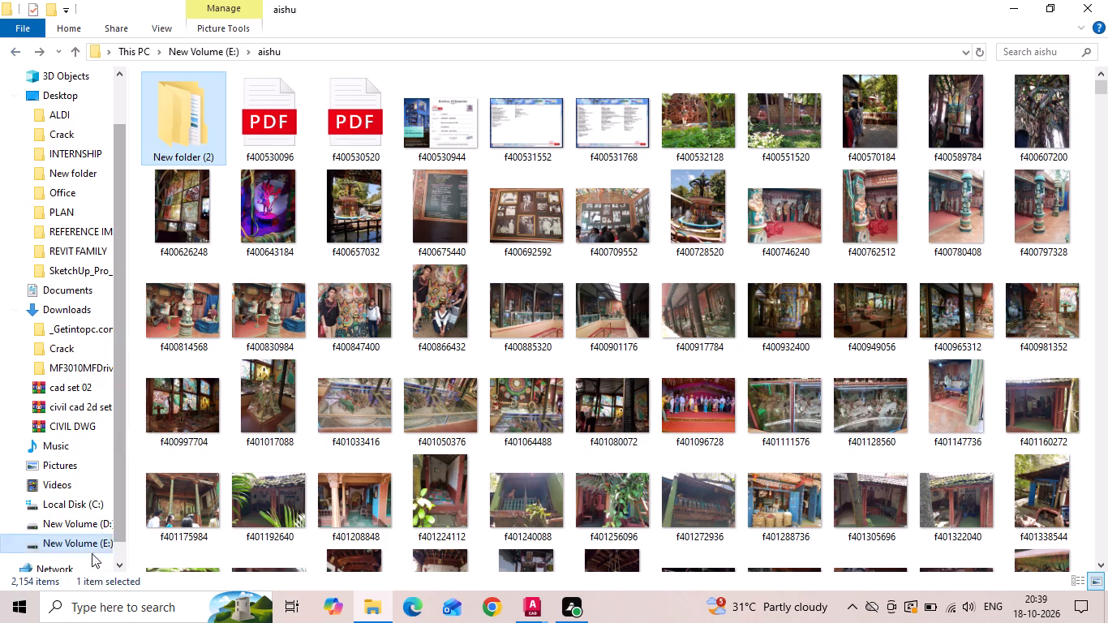
Search the computer for COLLEGE, and close the search and the File Explorer window.
{"action": "left_click", "coordinate": [93, 618]}
{"action": "type", "text": "COLL"}
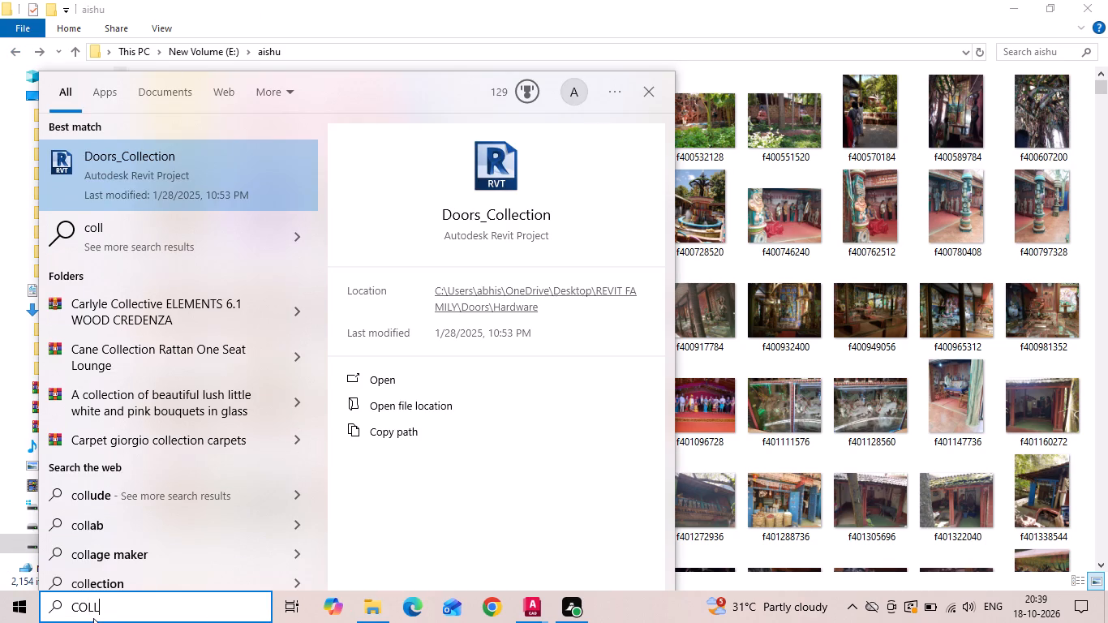
{"action": "type", "text": "EGE"}
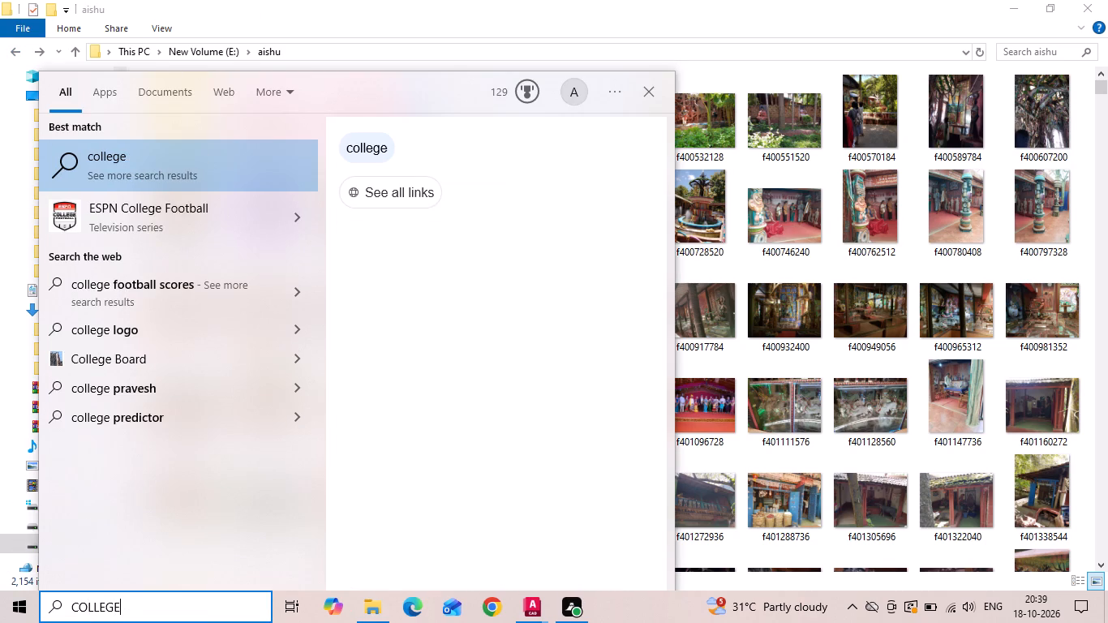
{"action": "key", "text": "Escape"}
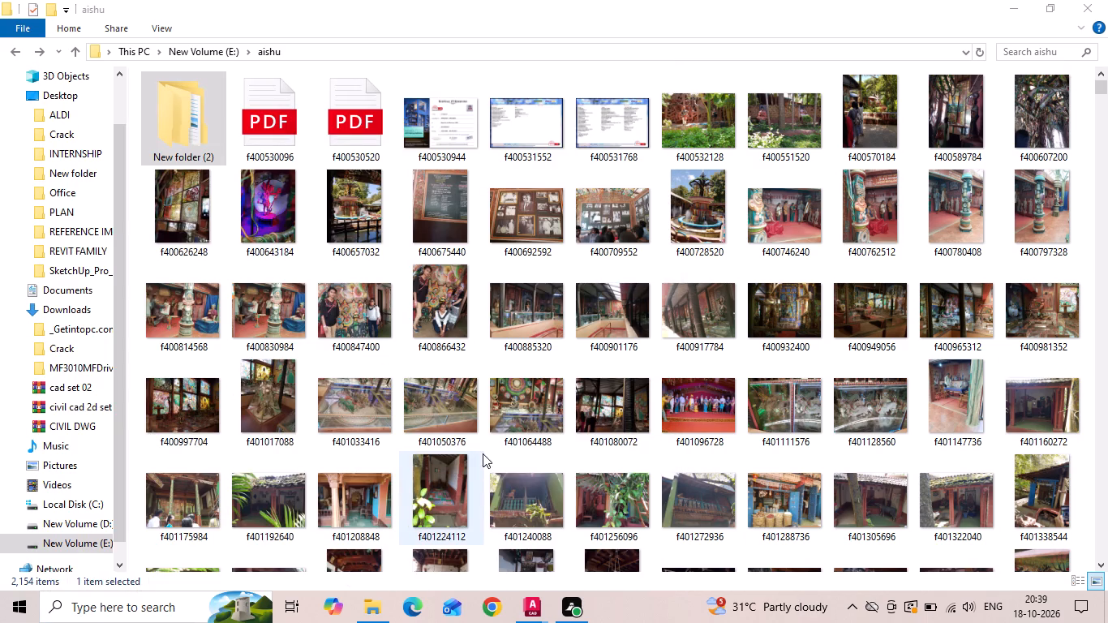
{"action": "left_click", "coordinate": [1107, 0]}
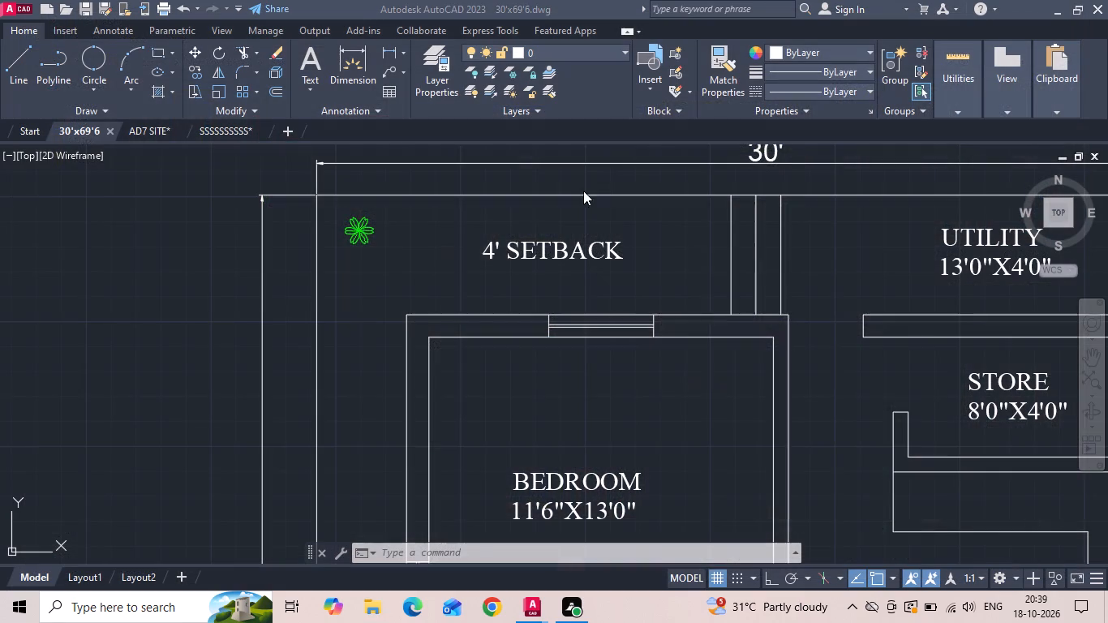
Save the 30'x69'6 drawing again.
{"action": "key", "text": "ctrl+s"}
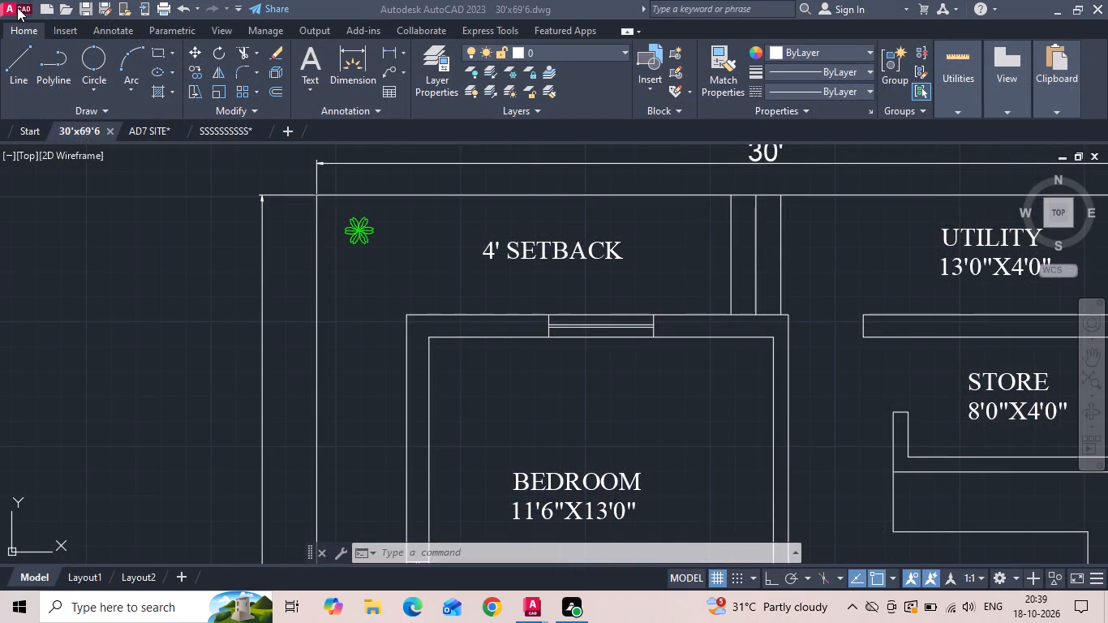
Open the color_trees drawing from the Downloads folder.
{"action": "left_click", "coordinate": [17, 9]}
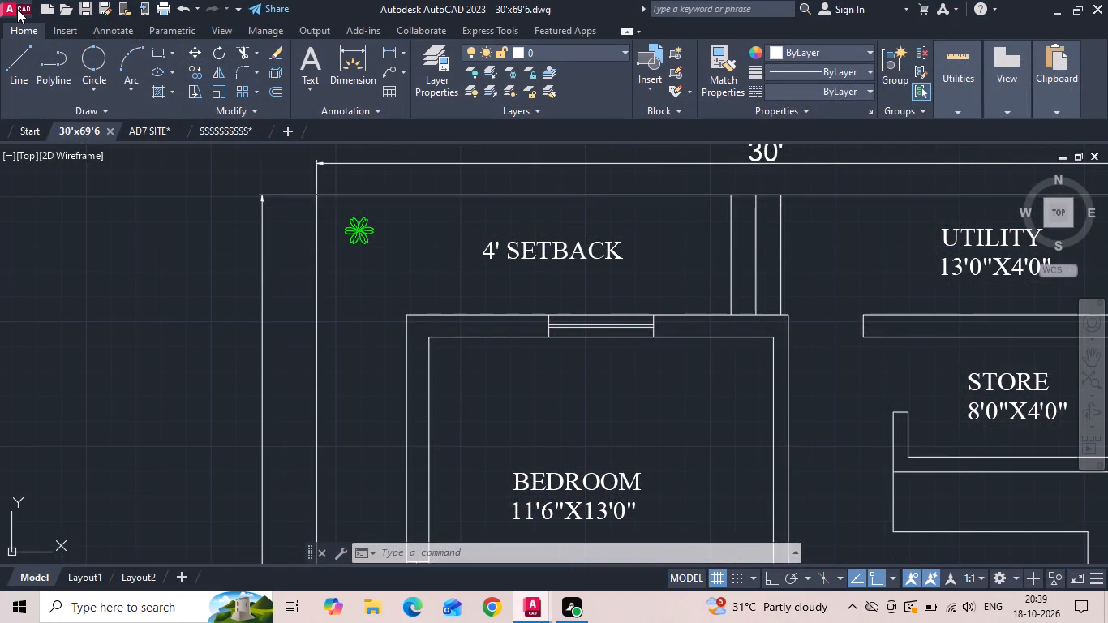
{"action": "left_click", "coordinate": [12, 3]}
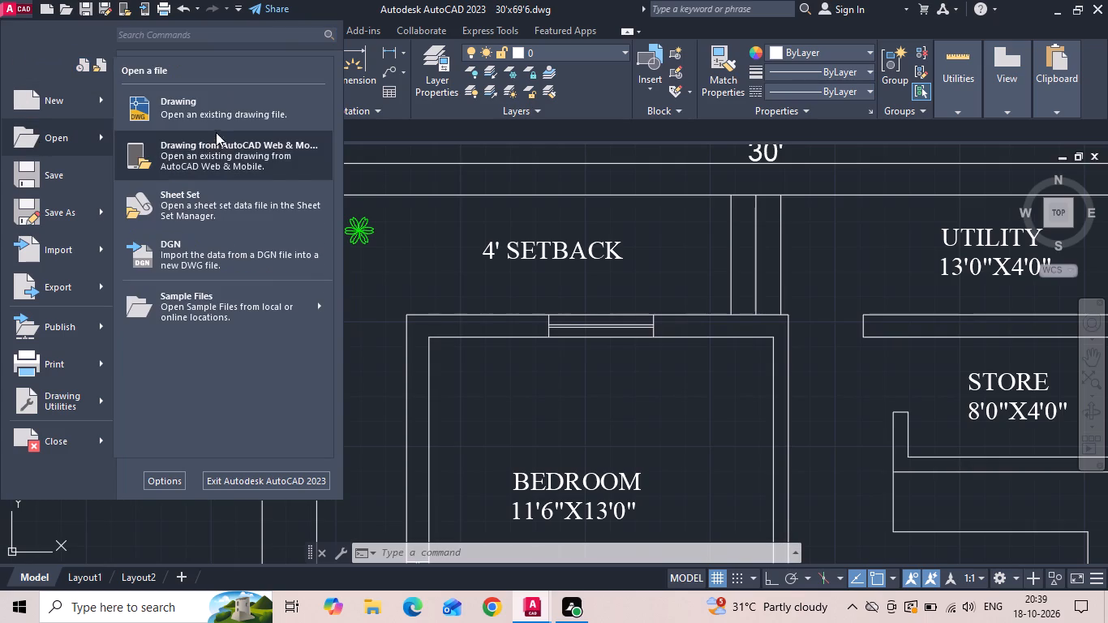
{"action": "left_click", "coordinate": [217, 116]}
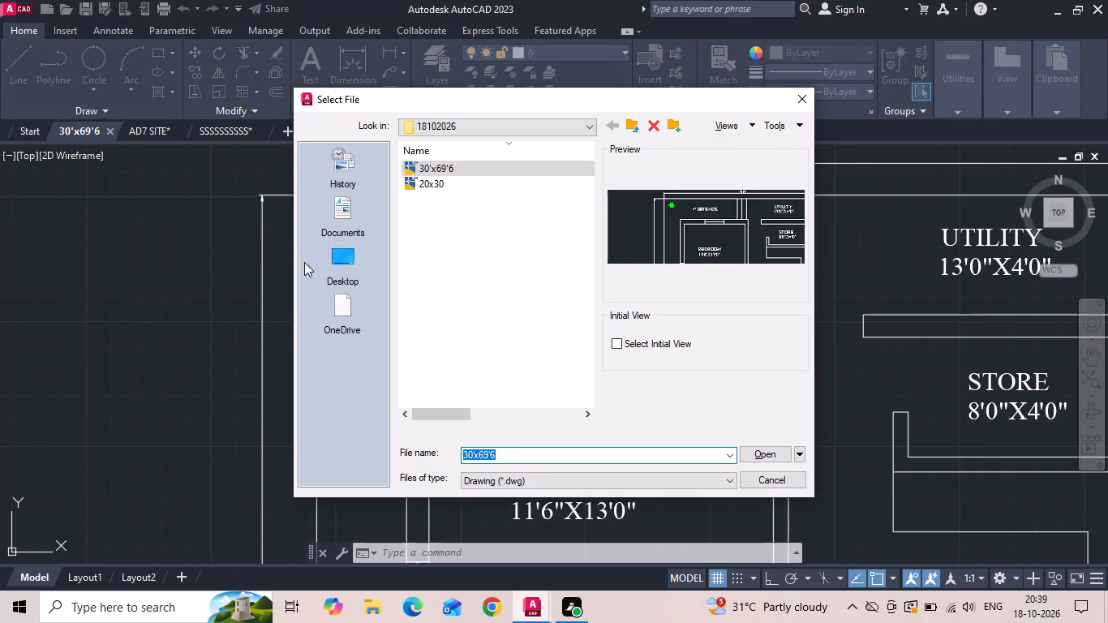
{"action": "left_click", "coordinate": [354, 264]}
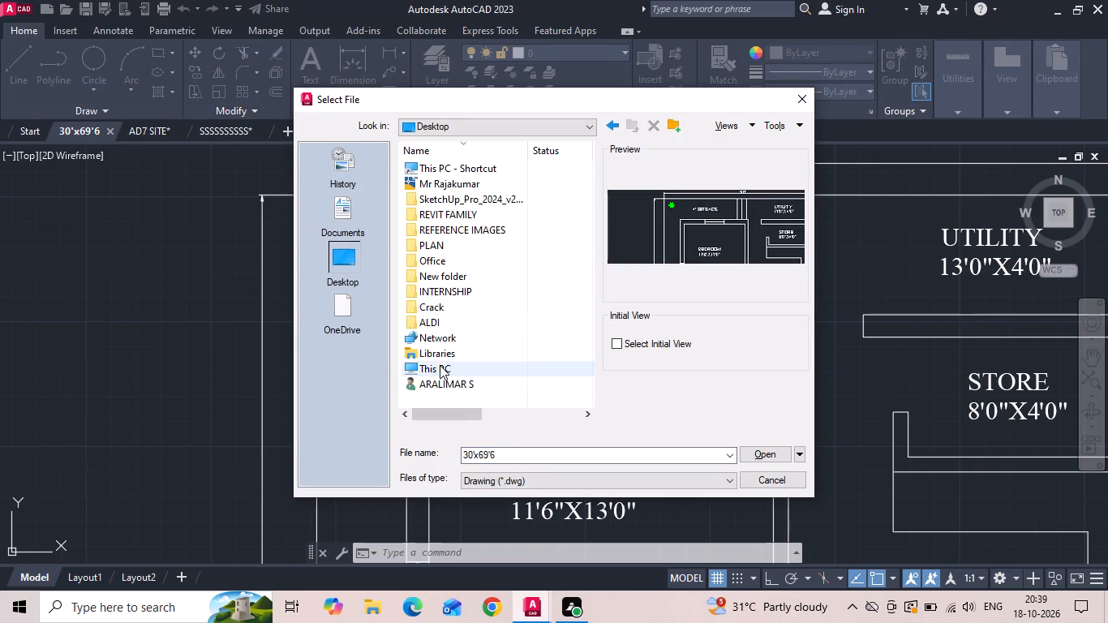
{"action": "double_click", "coordinate": [440, 365]}
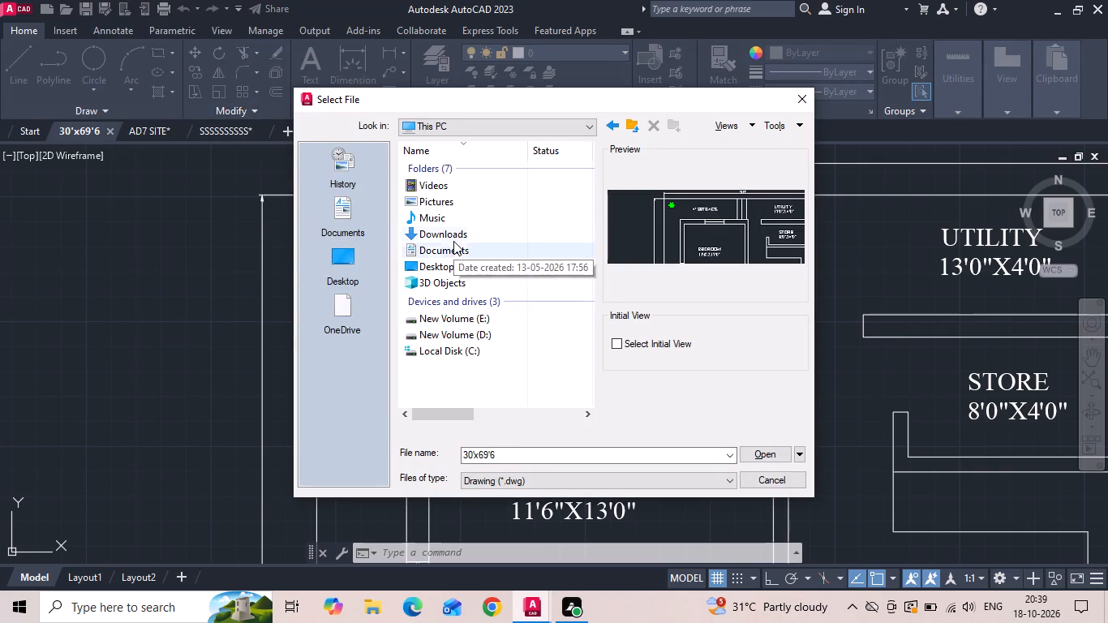
{"action": "double_click", "coordinate": [453, 241]}
{"action": "scroll", "coordinate": [453, 241], "scroll_direction": "down", "scroll_amount": 4}
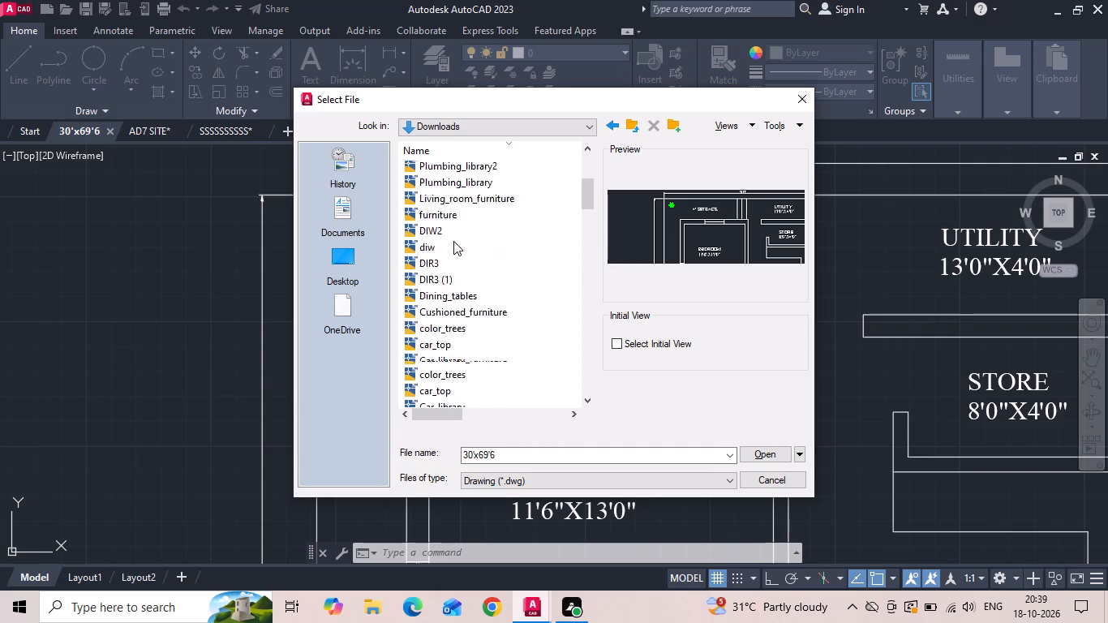
{"action": "scroll", "coordinate": [453, 241], "scroll_direction": "down", "scroll_amount": 17}
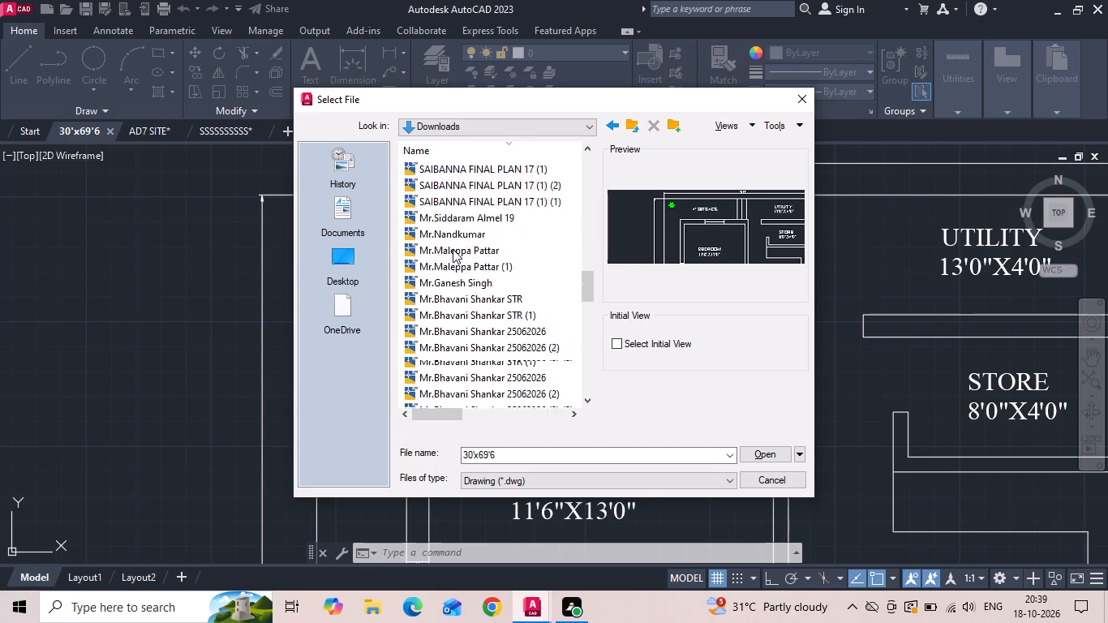
{"action": "scroll", "coordinate": [453, 249], "scroll_direction": "down", "scroll_amount": 18}
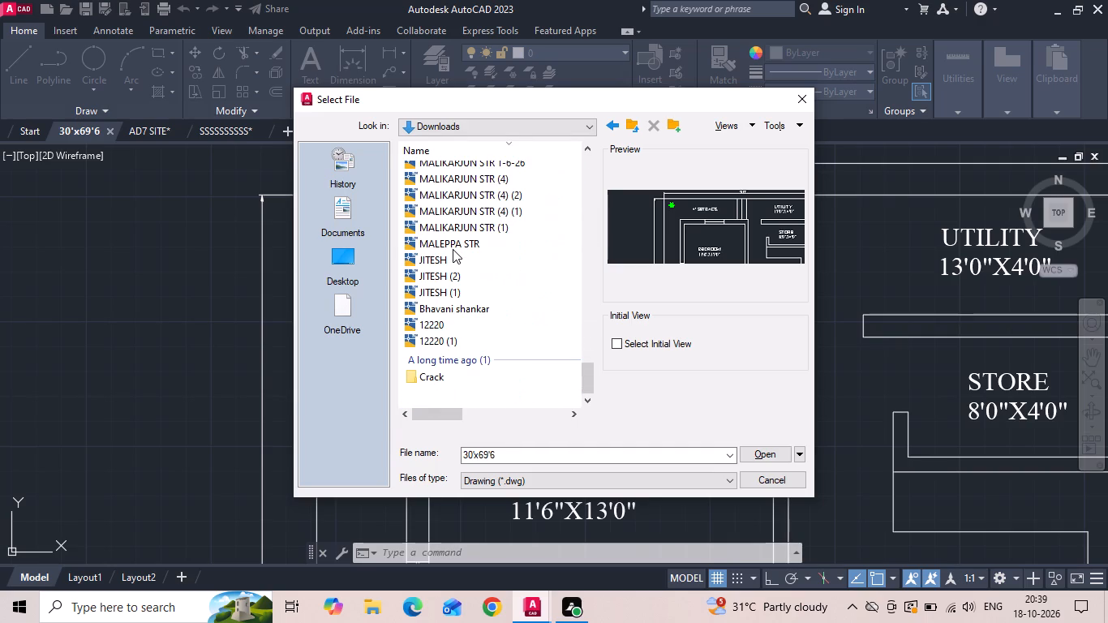
{"action": "scroll", "coordinate": [453, 249], "scroll_direction": "up", "scroll_amount": 11}
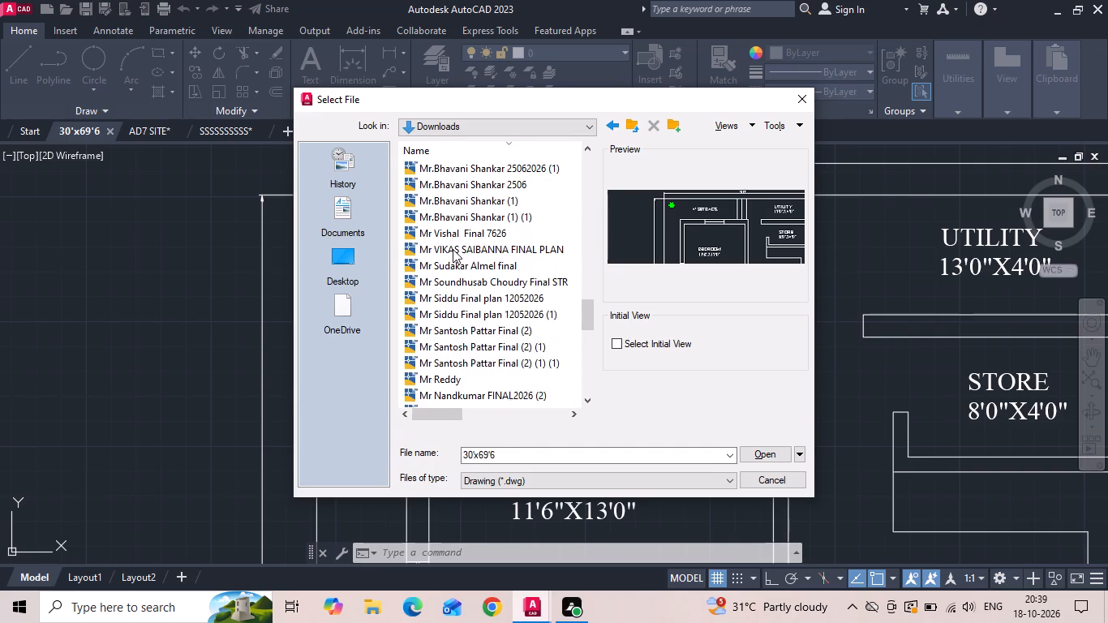
{"action": "scroll", "coordinate": [453, 249], "scroll_direction": "up", "scroll_amount": 10}
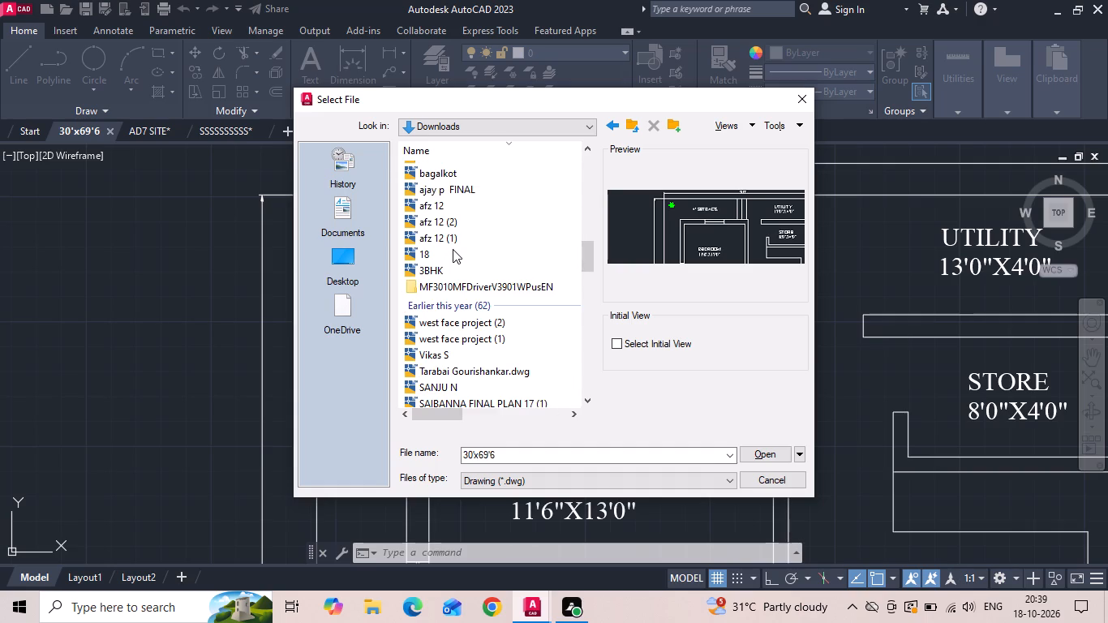
{"action": "scroll", "coordinate": [453, 249], "scroll_direction": "up", "scroll_amount": 2}
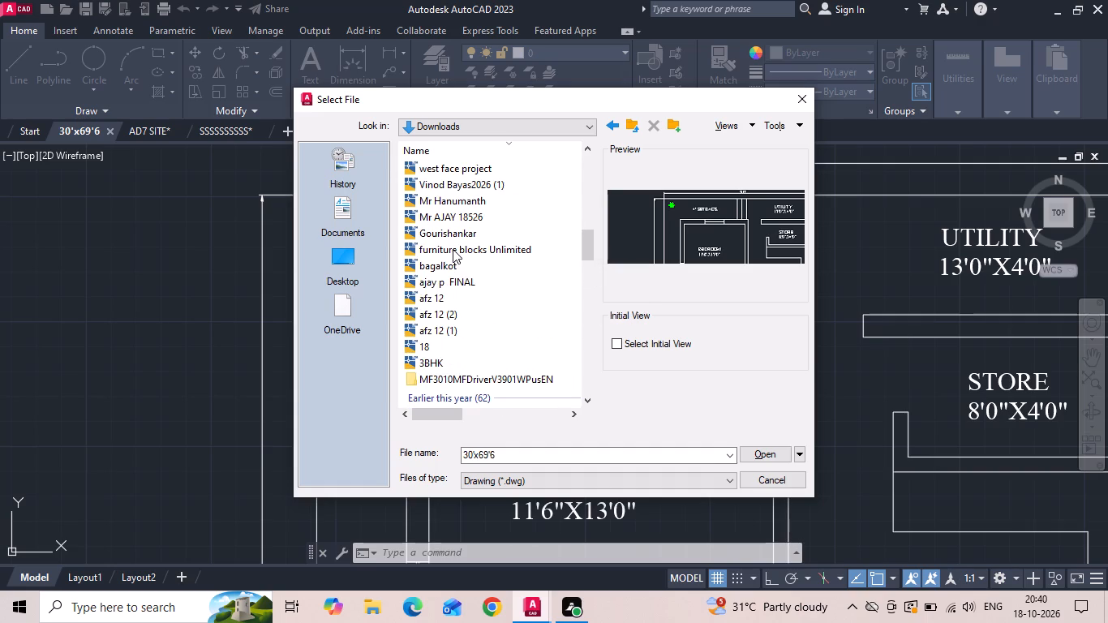
{"action": "scroll", "coordinate": [453, 249], "scroll_direction": "up", "scroll_amount": 2}
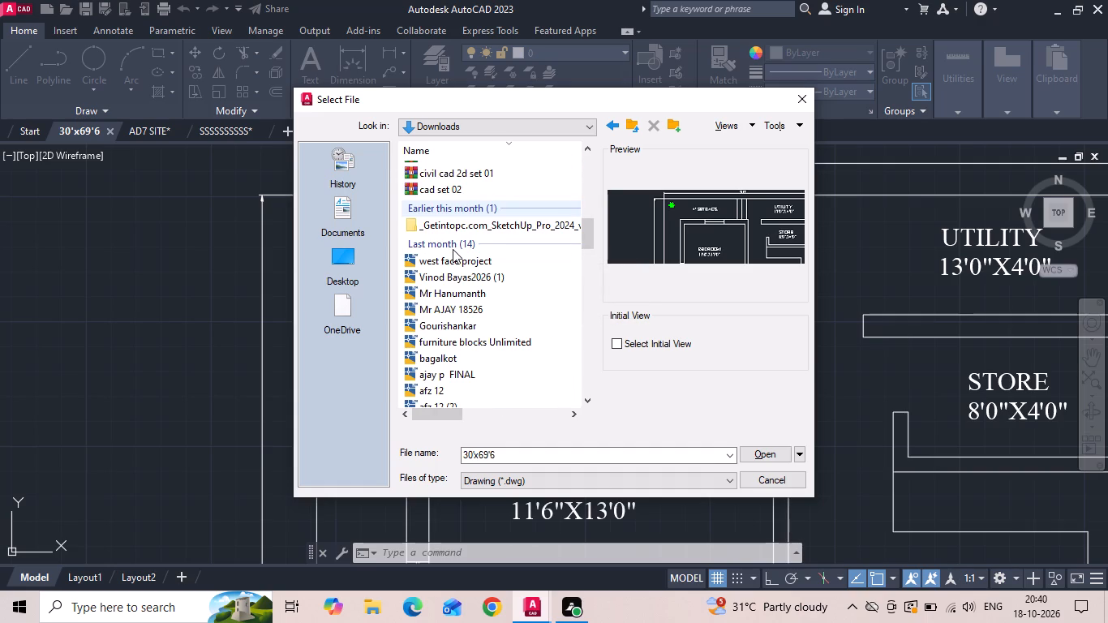
{"action": "scroll", "coordinate": [453, 249], "scroll_direction": "up", "scroll_amount": 3}
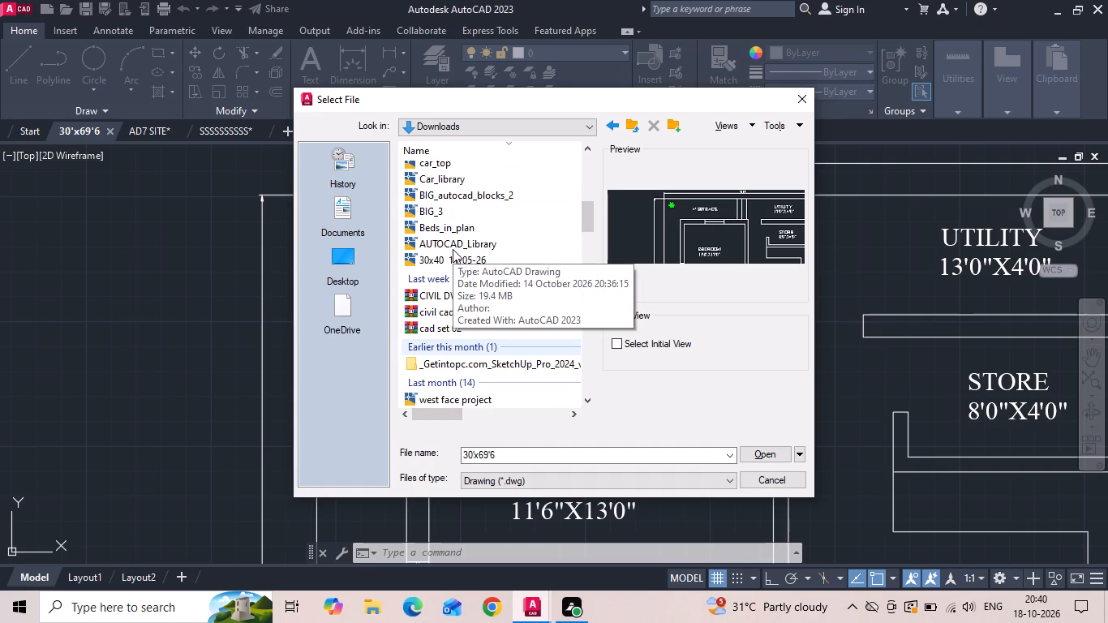
{"action": "scroll", "coordinate": [453, 249], "scroll_direction": "up", "scroll_amount": 2}
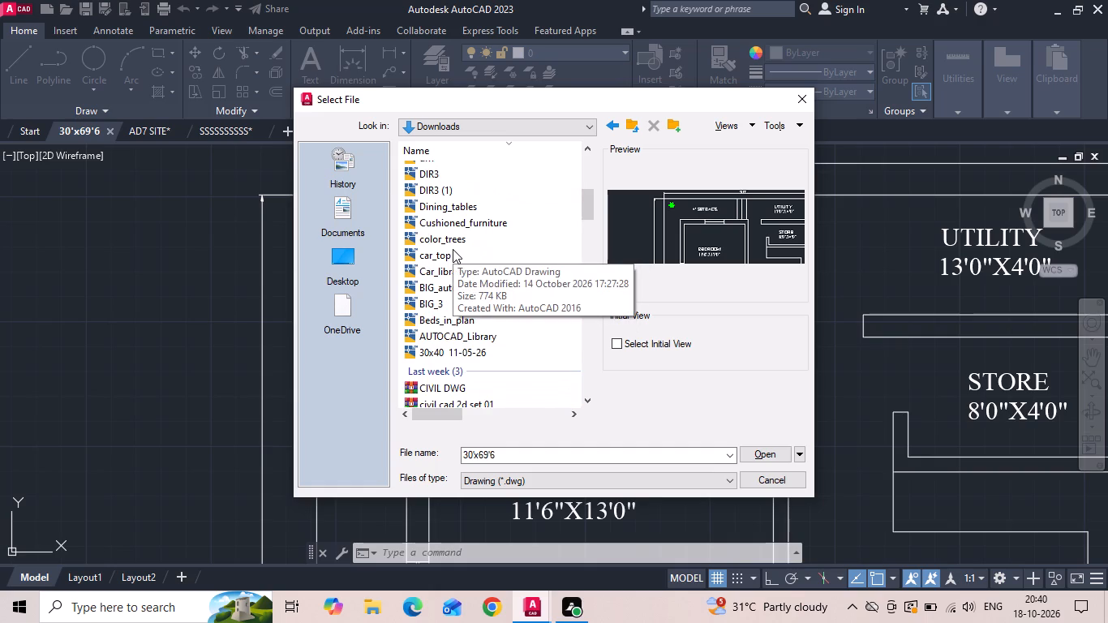
{"action": "left_click", "coordinate": [455, 234]}
{"action": "left_click", "coordinate": [753, 456]}
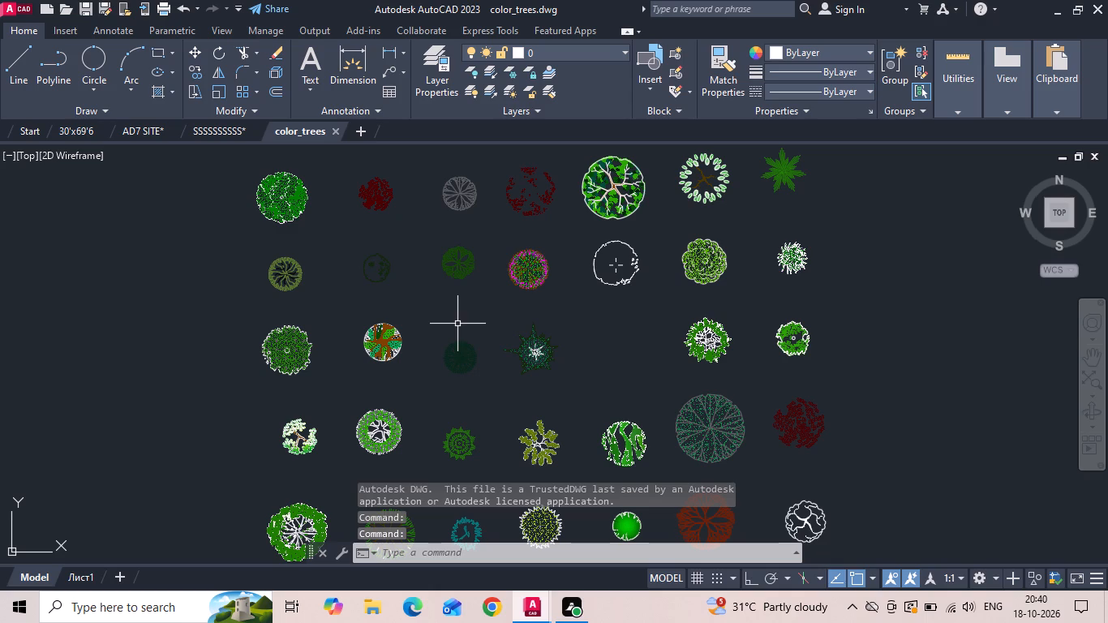
Examine the tree symbols in color_trees and compare them with the planting in the 4' setback of the 30'x69'6 reference plan.
{"action": "scroll", "coordinate": [457, 324], "scroll_direction": "down", "scroll_amount": 3}
{"action": "scroll", "coordinate": [469, 349], "scroll_direction": "up", "scroll_amount": 3}
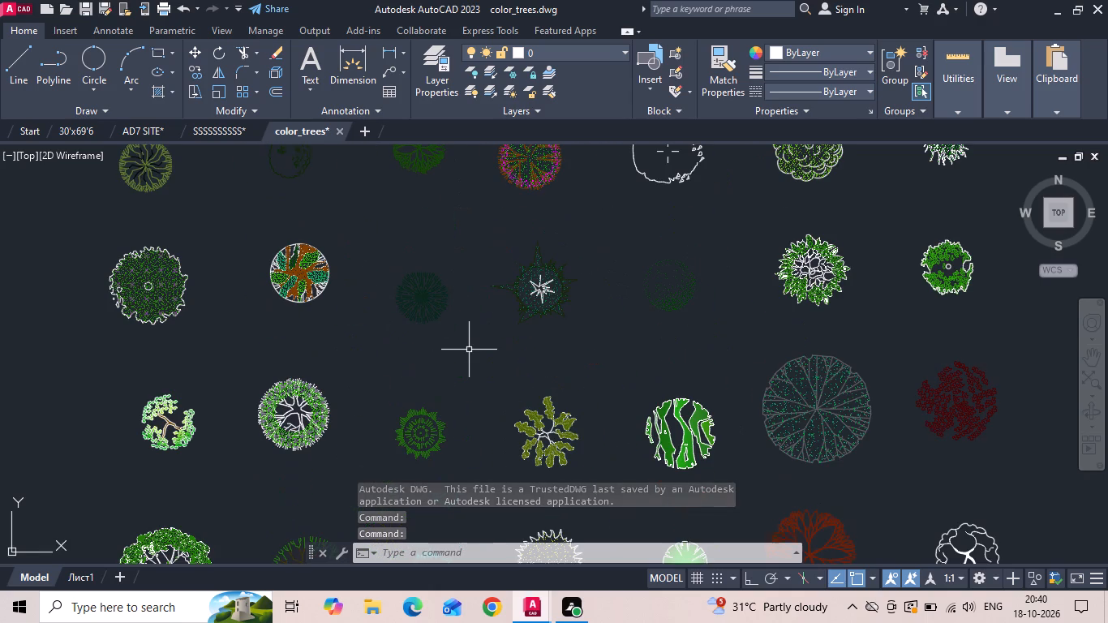
{"action": "middle_click_drag", "start_coordinate": [466, 353], "coordinate": [450, 275]}
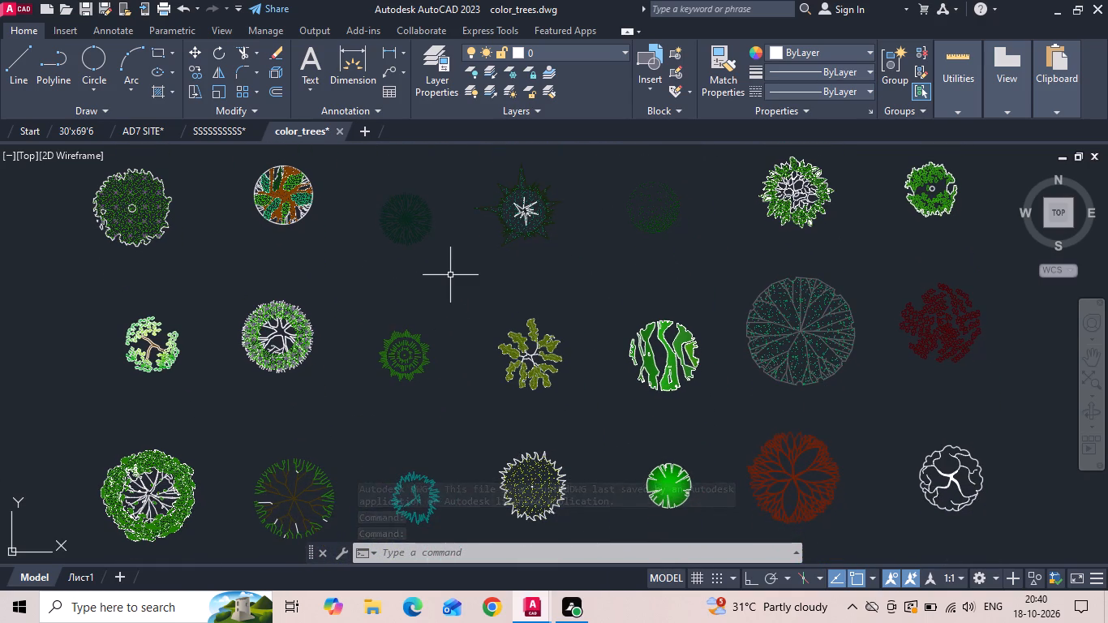
{"action": "scroll", "coordinate": [450, 275], "scroll_direction": "down", "scroll_amount": 2}
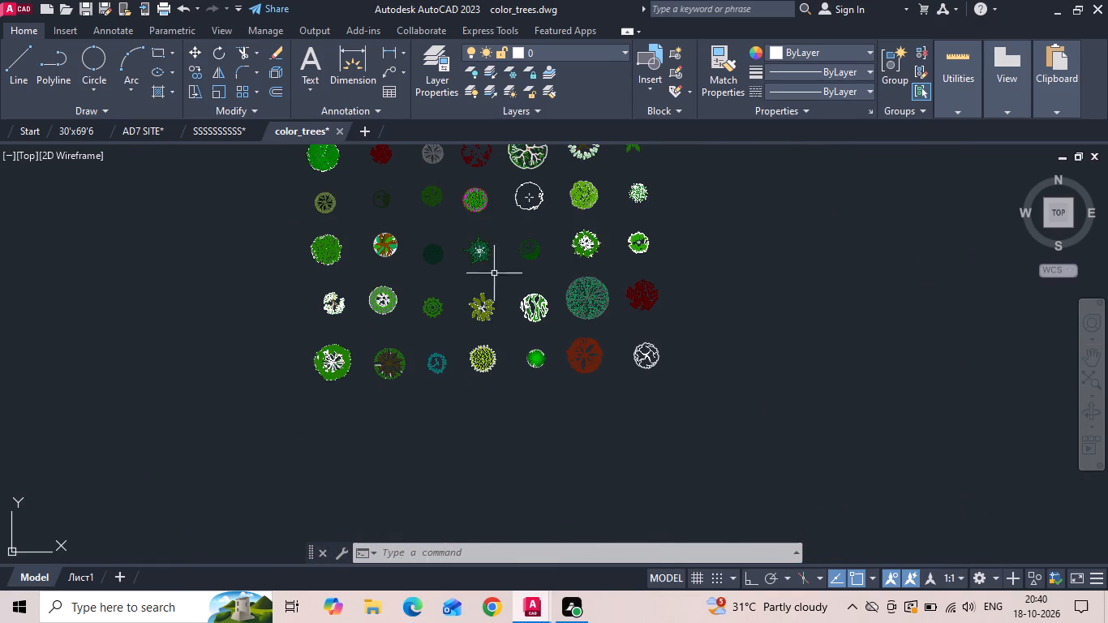
{"action": "scroll", "coordinate": [611, 223], "scroll_direction": "up", "scroll_amount": 2}
{"action": "scroll", "coordinate": [513, 269], "scroll_direction": "up", "scroll_amount": 3}
{"action": "scroll", "coordinate": [496, 333], "scroll_direction": "down", "scroll_amount": 3}
{"action": "scroll", "coordinate": [520, 234], "scroll_direction": "up", "scroll_amount": 2}
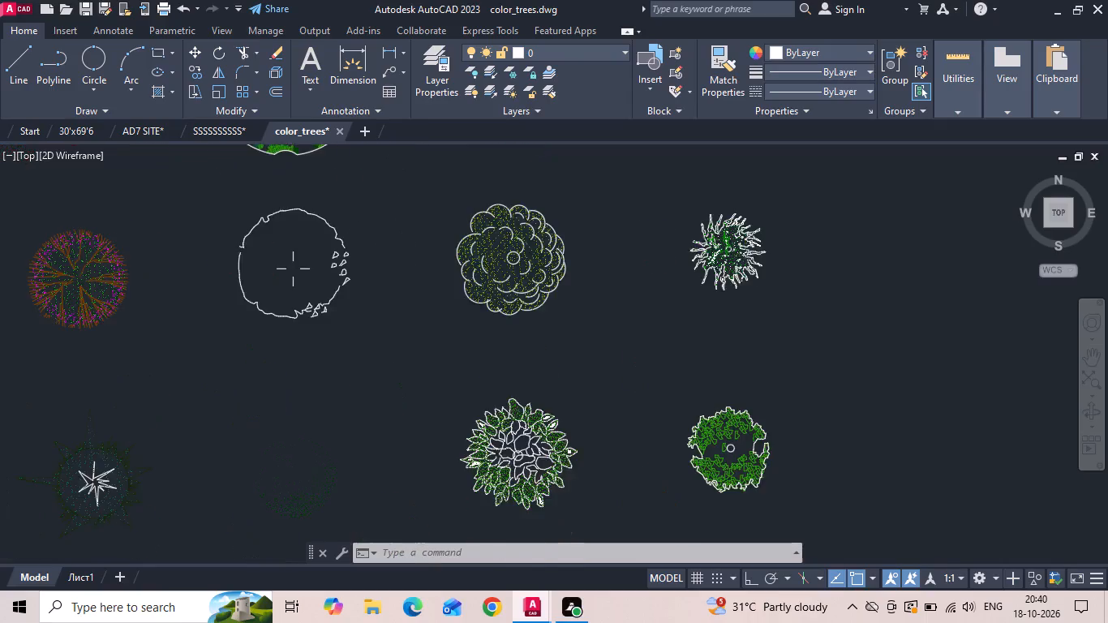
{"action": "scroll", "coordinate": [550, 367], "scroll_direction": "down", "scroll_amount": 3}
{"action": "scroll", "coordinate": [609, 247], "scroll_direction": "up", "scroll_amount": 4}
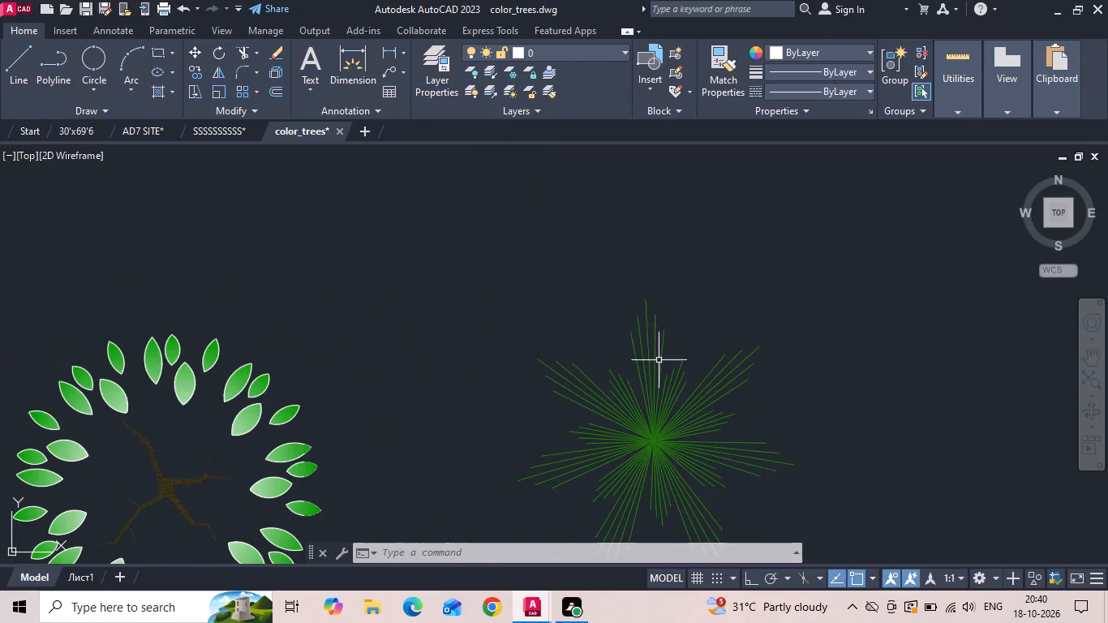
{"action": "scroll", "coordinate": [714, 324], "scroll_direction": "down", "scroll_amount": 3}
{"action": "scroll", "coordinate": [554, 375], "scroll_direction": "up", "scroll_amount": 3}
{"action": "scroll", "coordinate": [737, 239], "scroll_direction": "down", "scroll_amount": 1}
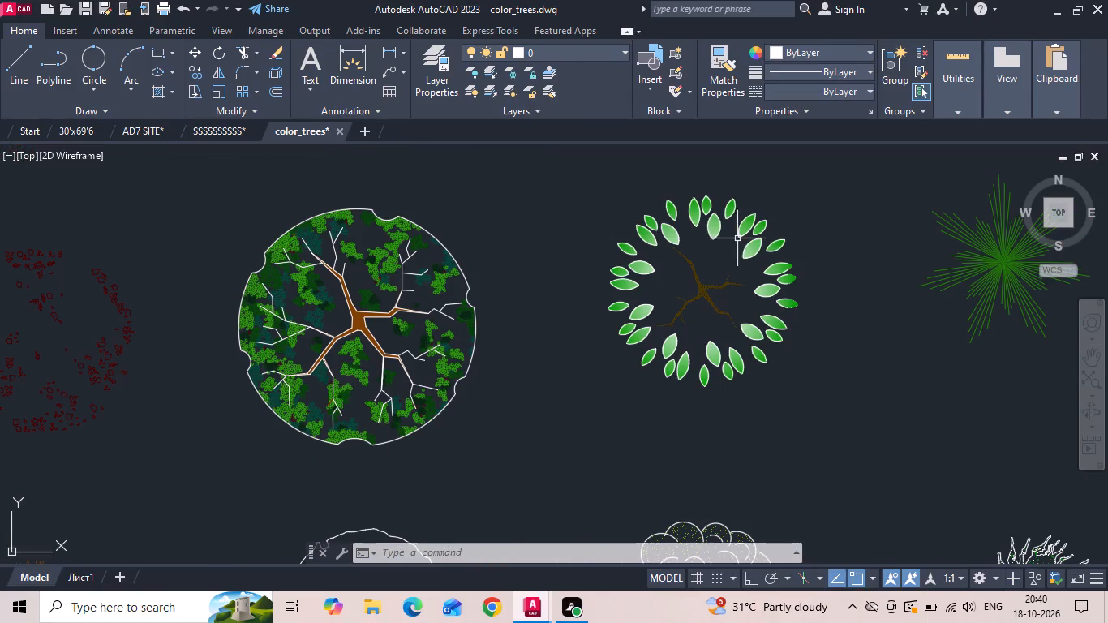
{"action": "left_click", "coordinate": [73, 131]}
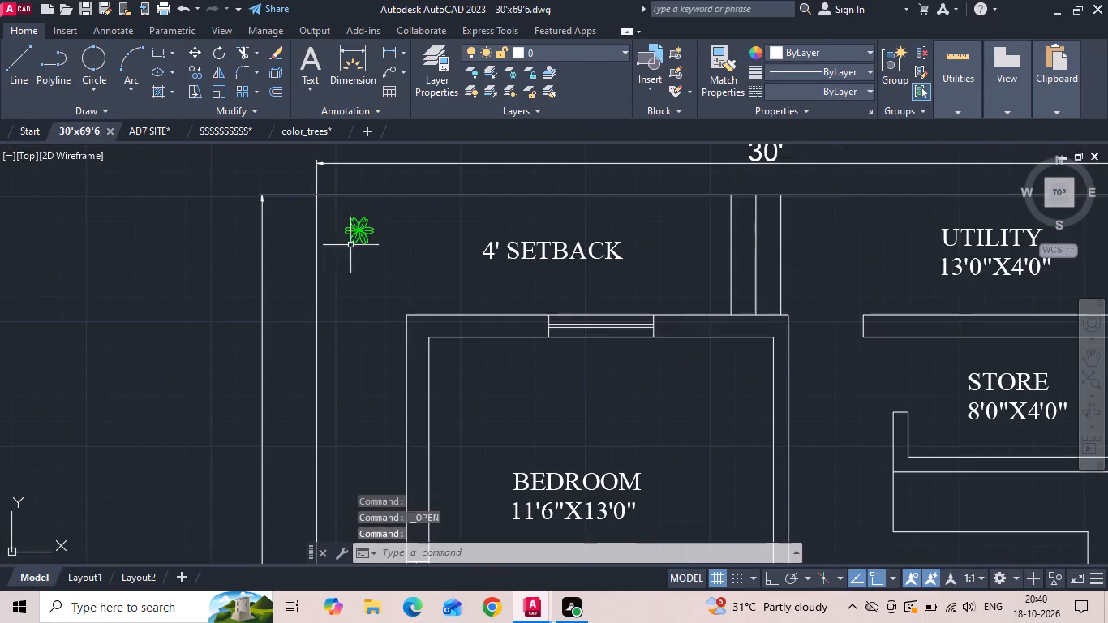
{"action": "scroll", "coordinate": [358, 303], "scroll_direction": "down", "scroll_amount": 3}
{"action": "scroll", "coordinate": [771, 296], "scroll_direction": "up", "scroll_amount": 2}
{"action": "scroll", "coordinate": [636, 310], "scroll_direction": "up", "scroll_amount": 2}
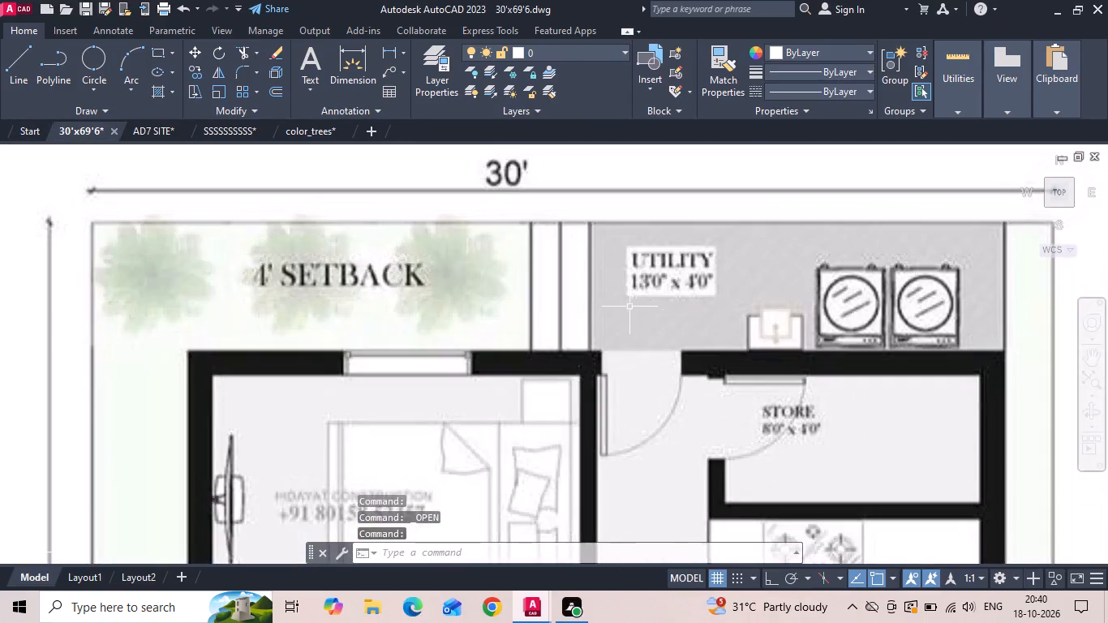
{"action": "left_click", "coordinate": [307, 130]}
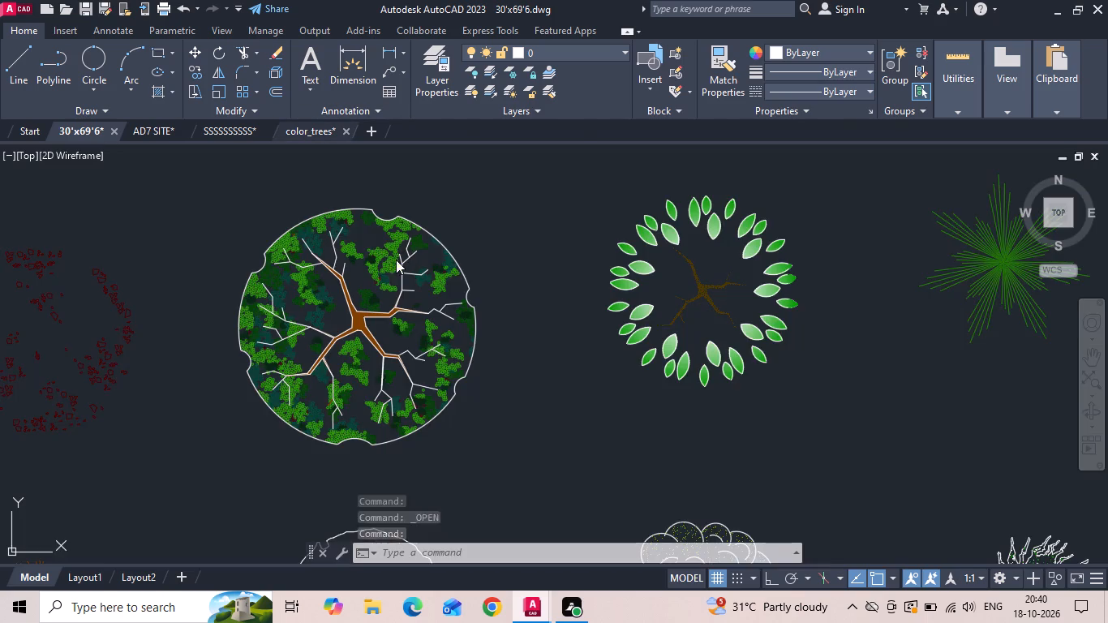
{"action": "scroll", "coordinate": [470, 243], "scroll_direction": "down", "scroll_amount": 2}
{"action": "middle_click_drag", "start_coordinate": [320, 348], "coordinate": [502, 204]}
{"action": "middle_click_drag", "start_coordinate": [441, 410], "coordinate": [443, 329]}
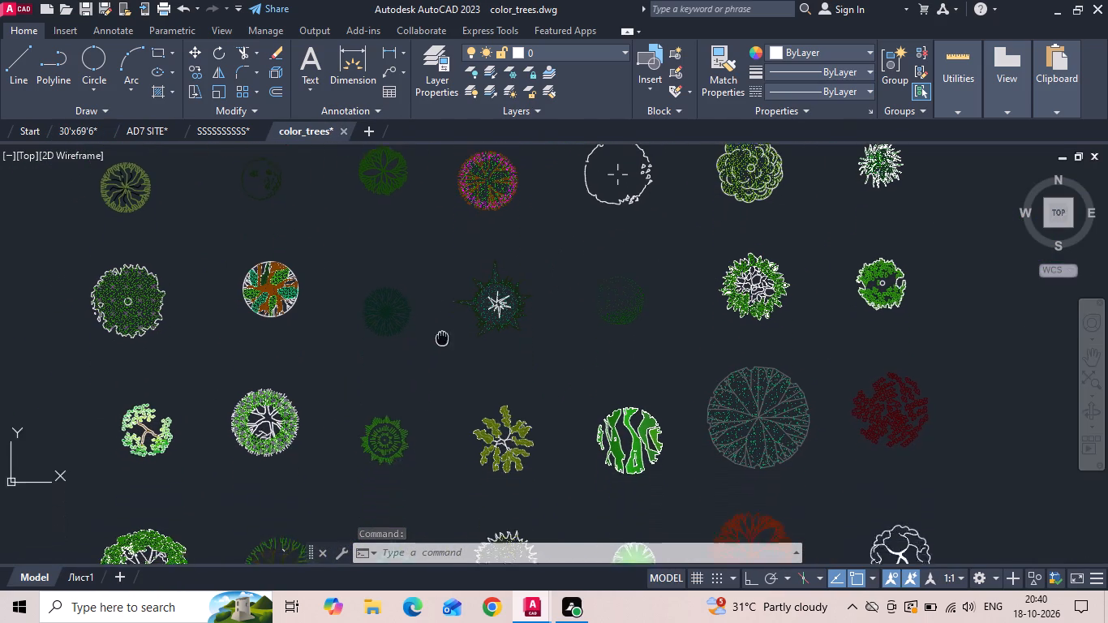
{"action": "middle_click_drag", "start_coordinate": [443, 329], "coordinate": [479, 239]}
{"action": "scroll", "coordinate": [212, 505], "scroll_direction": "up", "scroll_amount": 3}
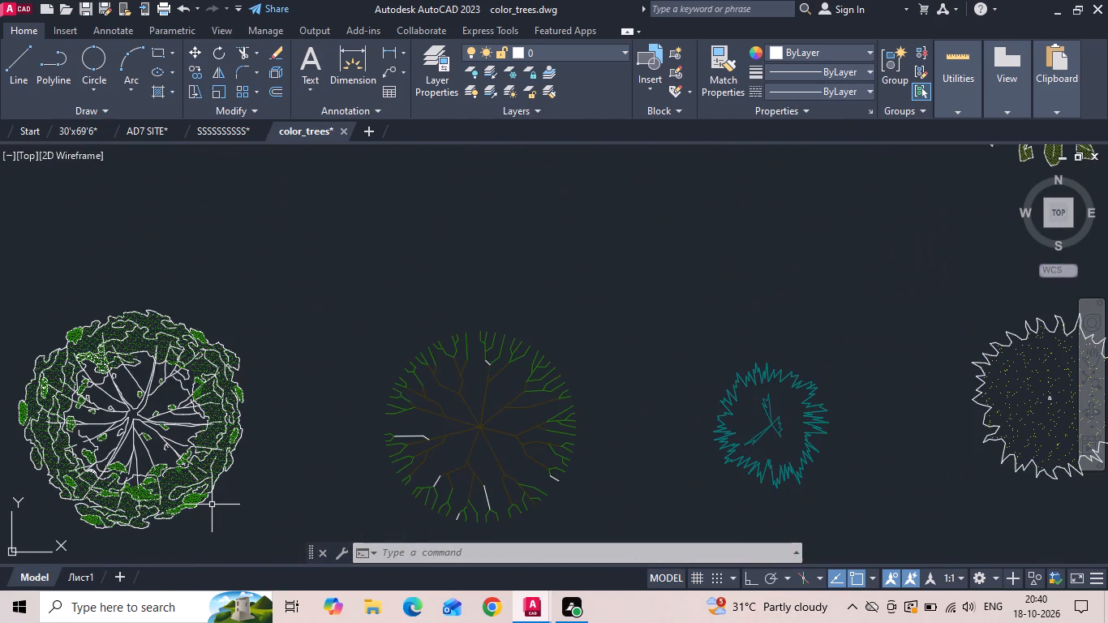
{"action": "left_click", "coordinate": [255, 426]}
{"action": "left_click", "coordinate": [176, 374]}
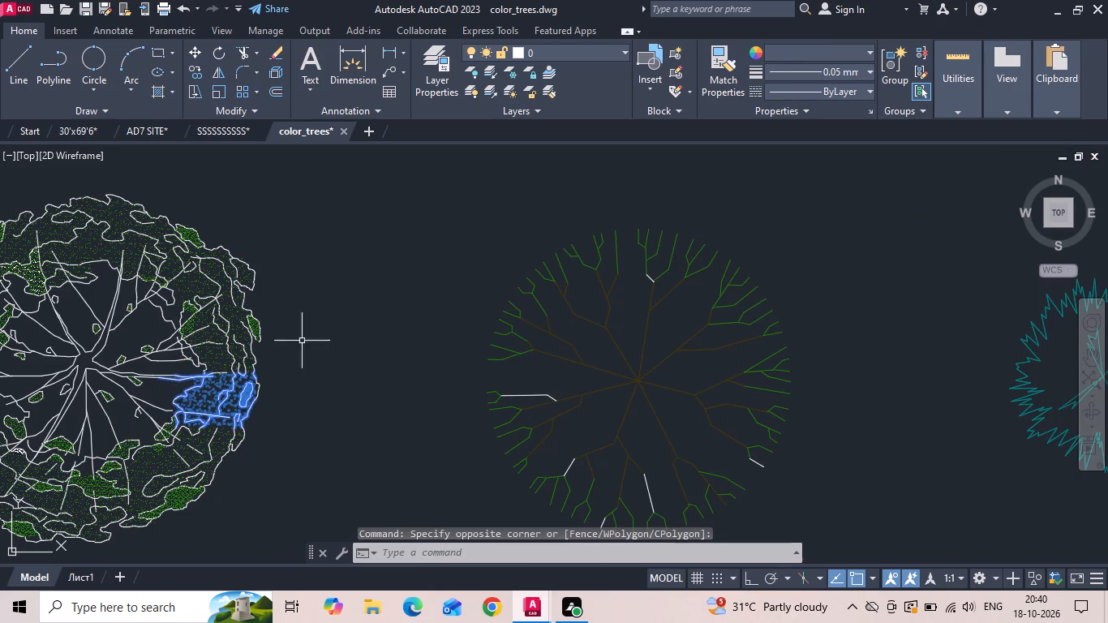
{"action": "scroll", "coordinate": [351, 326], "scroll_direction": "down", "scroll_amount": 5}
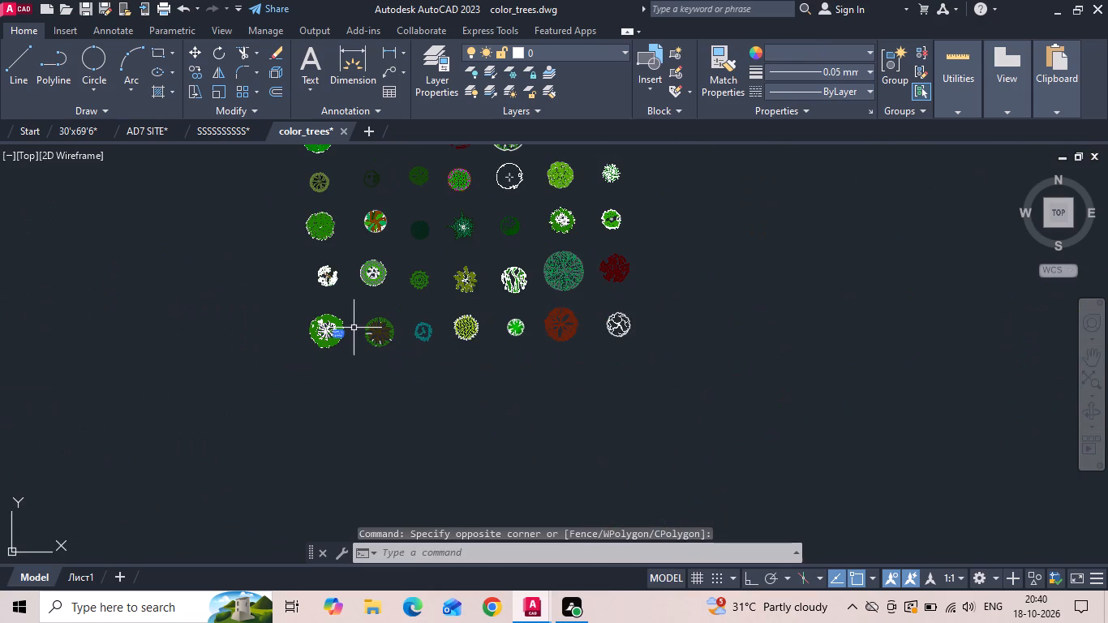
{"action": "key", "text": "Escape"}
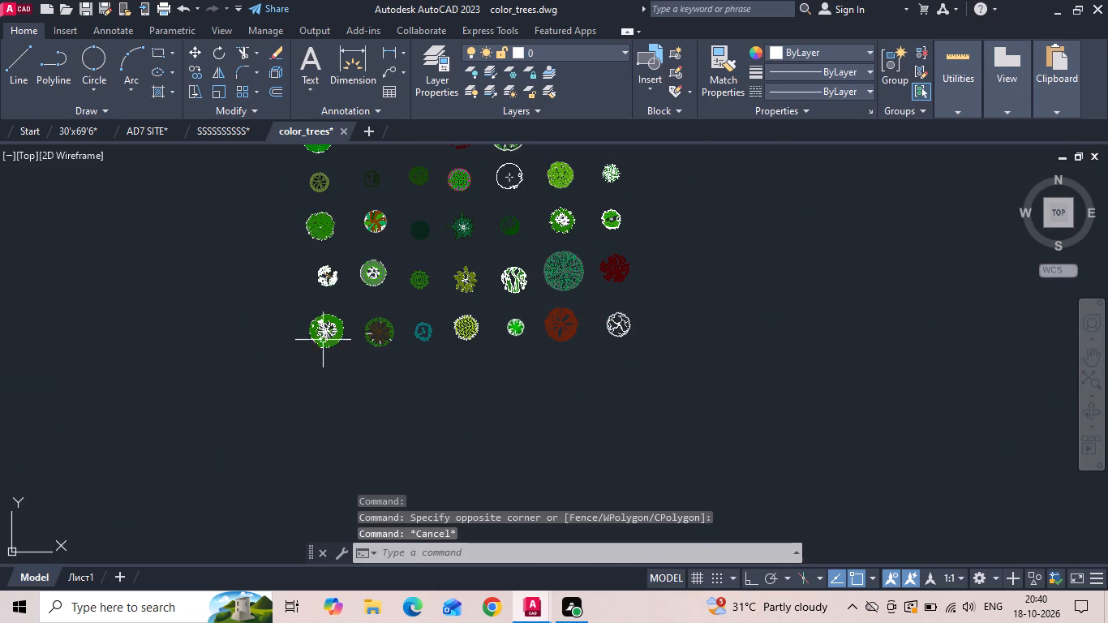
Copy the leafy green tree with white branches from color_trees into the 30'x69'6 drawing's 4' setback, beside the small plant symbol.
{"action": "left_click_drag", "start_coordinate": [356, 299], "coordinate": [354, 333]}
{"action": "left_click", "coordinate": [256, 399]}
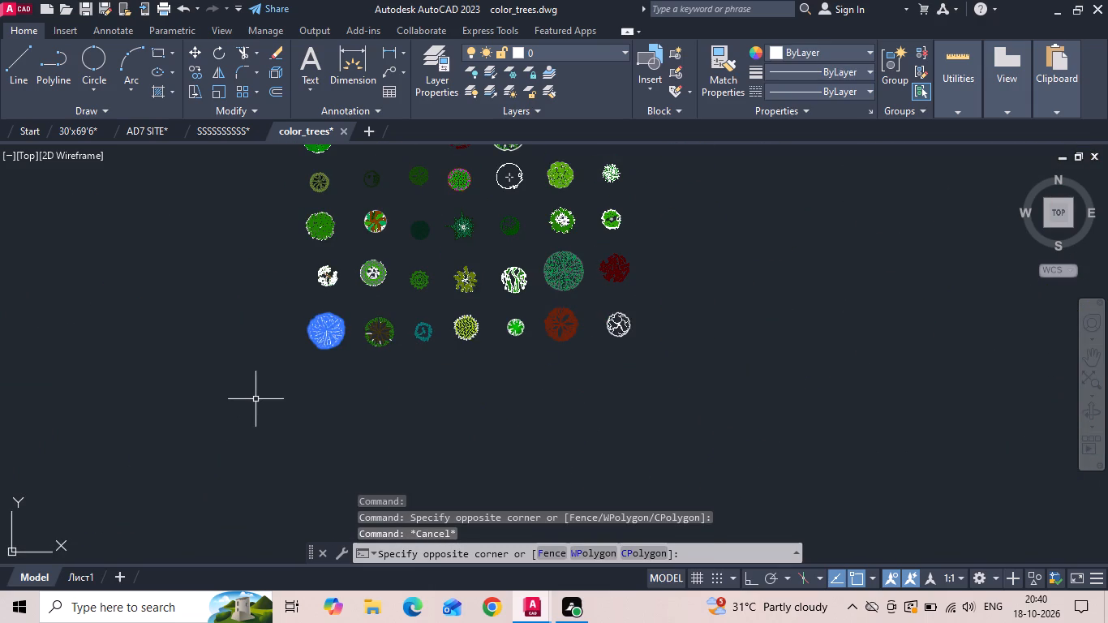
{"action": "key", "text": "ctrl+c"}
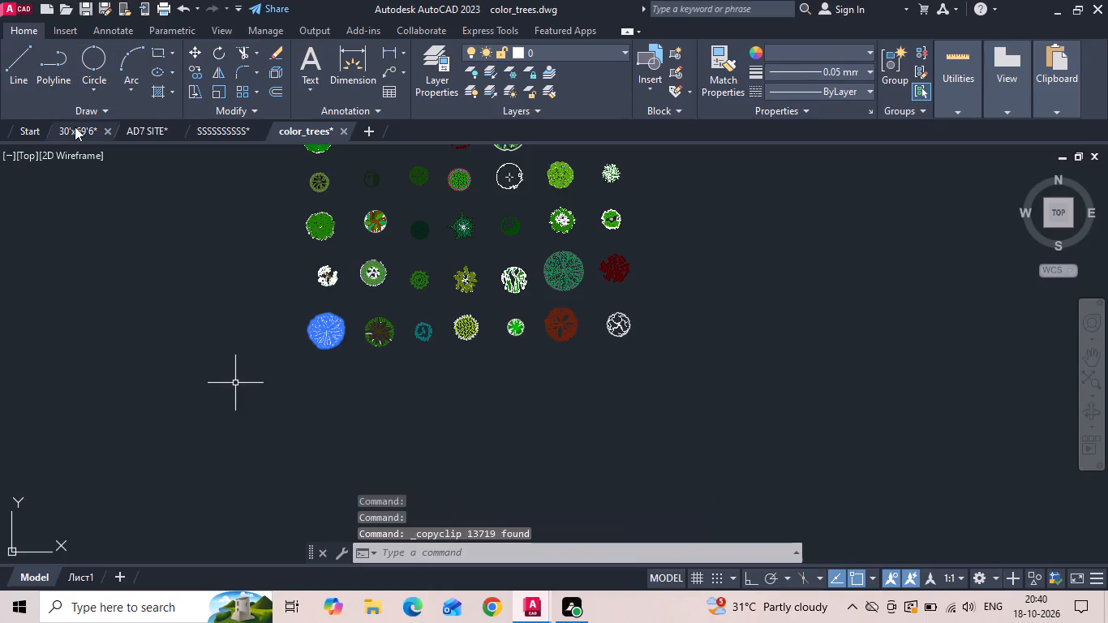
{"action": "left_click", "coordinate": [75, 127]}
{"action": "key", "text": "ctrl+v"}
{"action": "scroll", "coordinate": [202, 251], "scroll_direction": "down", "scroll_amount": 3}
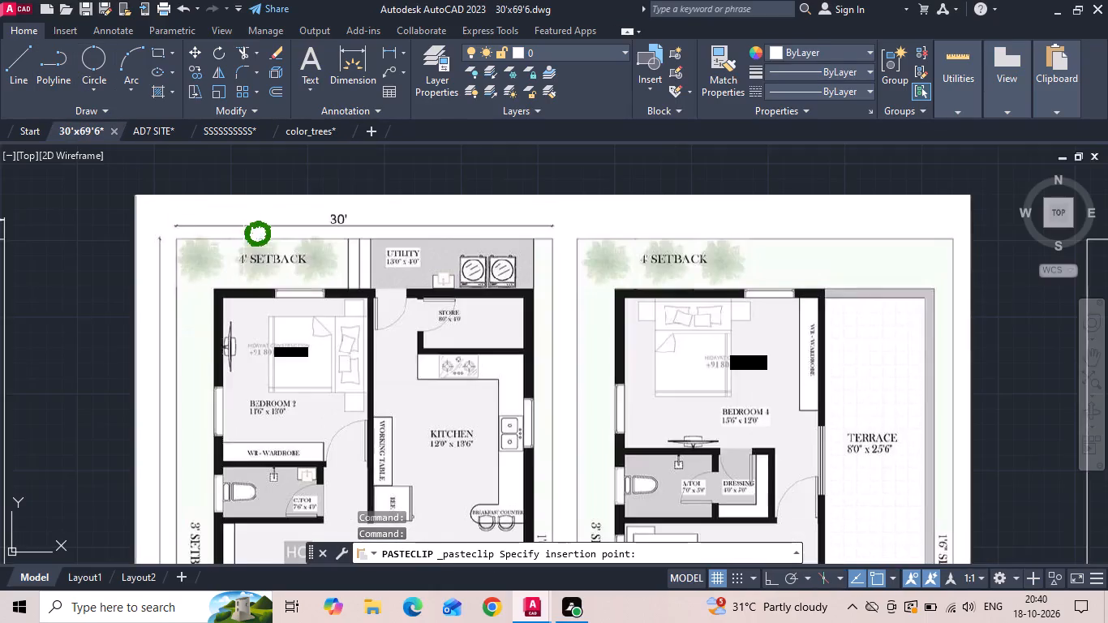
{"action": "scroll", "coordinate": [250, 250], "scroll_direction": "down", "scroll_amount": 2}
{"action": "scroll", "coordinate": [479, 236], "scroll_direction": "down", "scroll_amount": 1}
{"action": "scroll", "coordinate": [0, 265], "scroll_direction": "up", "scroll_amount": 2}
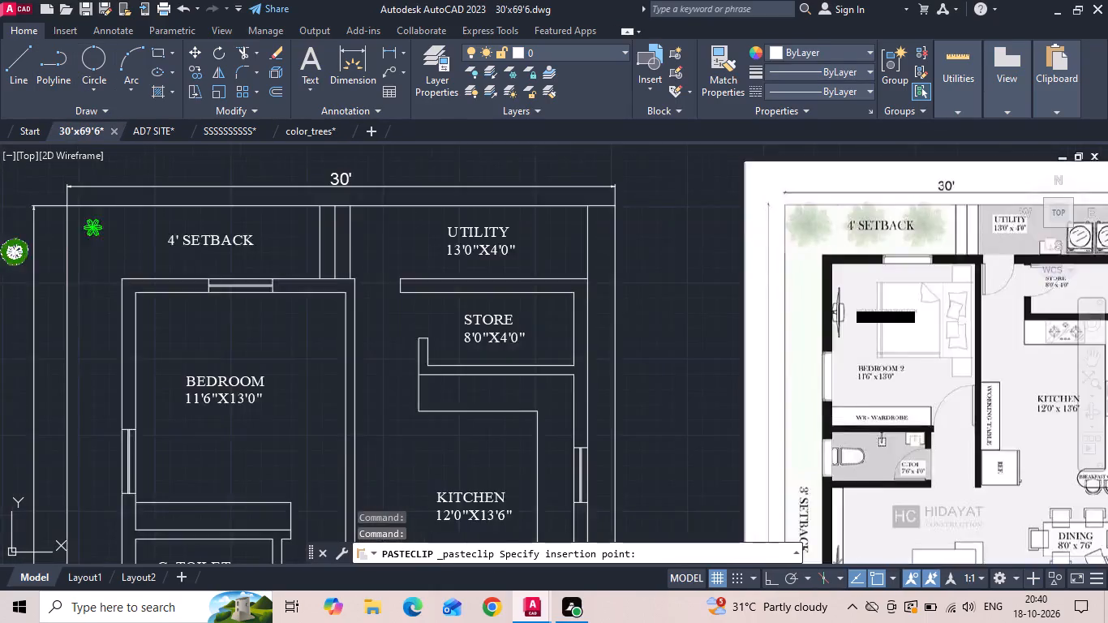
{"action": "scroll", "coordinate": [84, 247], "scroll_direction": "up", "scroll_amount": 3}
{"action": "middle_click_drag", "start_coordinate": [120, 282], "coordinate": [165, 318]}
{"action": "left_click", "coordinate": [196, 270]}
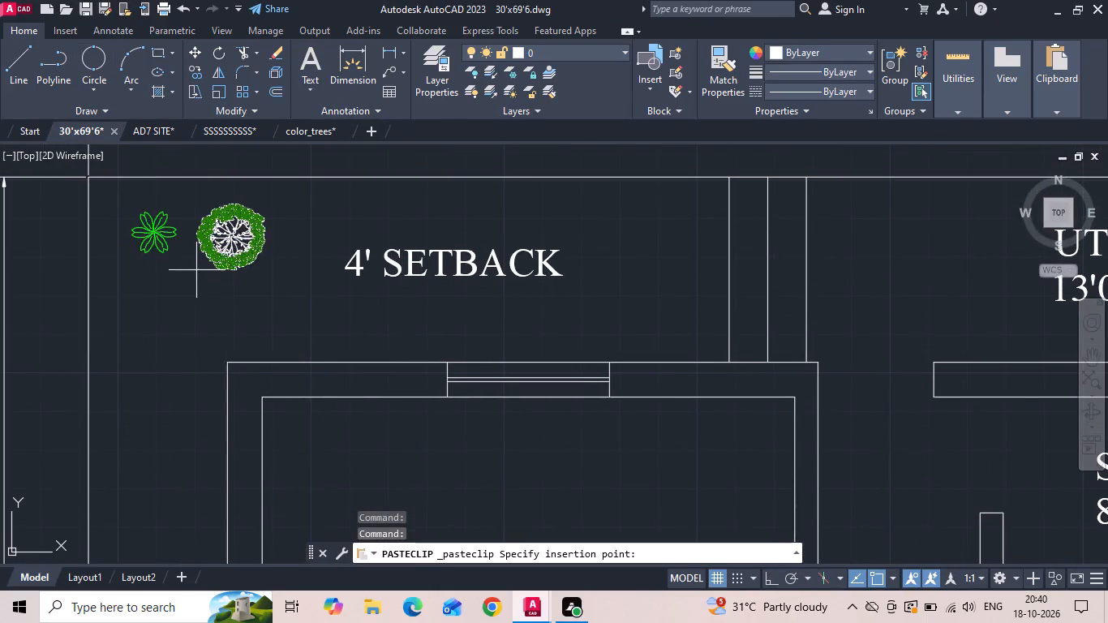
{"action": "key", "text": "Escape"}
Delete the small green plant symbol in the outer corner of the 4' setback above the bedroom.
{"action": "left_click_drag", "start_coordinate": [182, 204], "coordinate": [170, 217]}
{"action": "left_click", "coordinate": [137, 264]}
{"action": "key", "text": "Delete"}
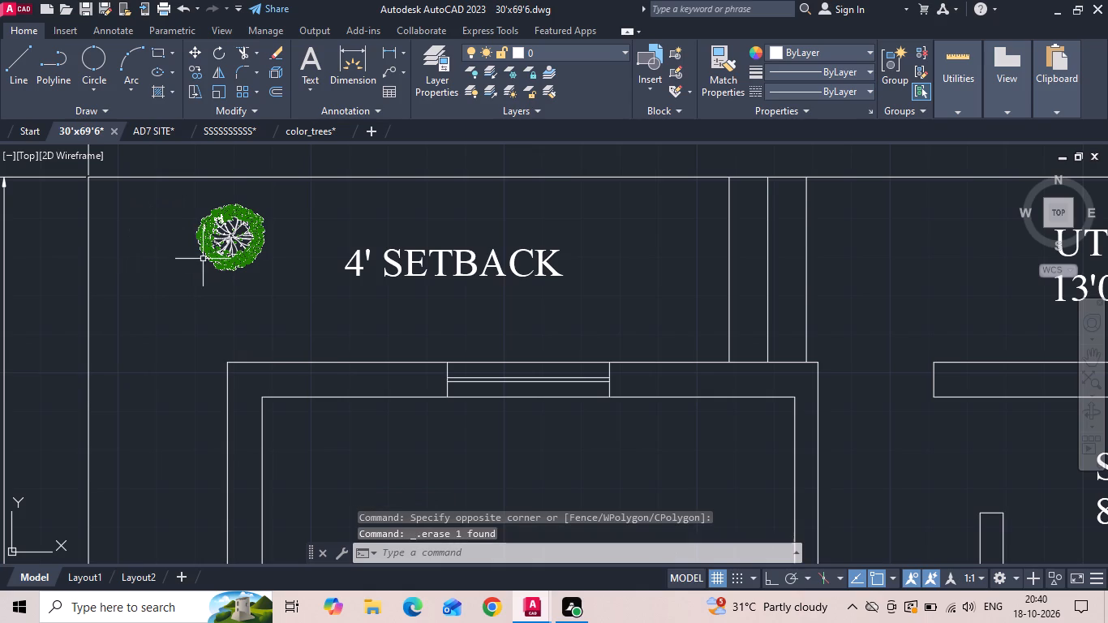
Move the green tree in the 4' setback closer to the outer corner of the plot.
{"action": "left_click", "coordinate": [178, 296]}
{"action": "left_click", "coordinate": [277, 195]}
{"action": "right_click", "coordinate": [277, 195]}
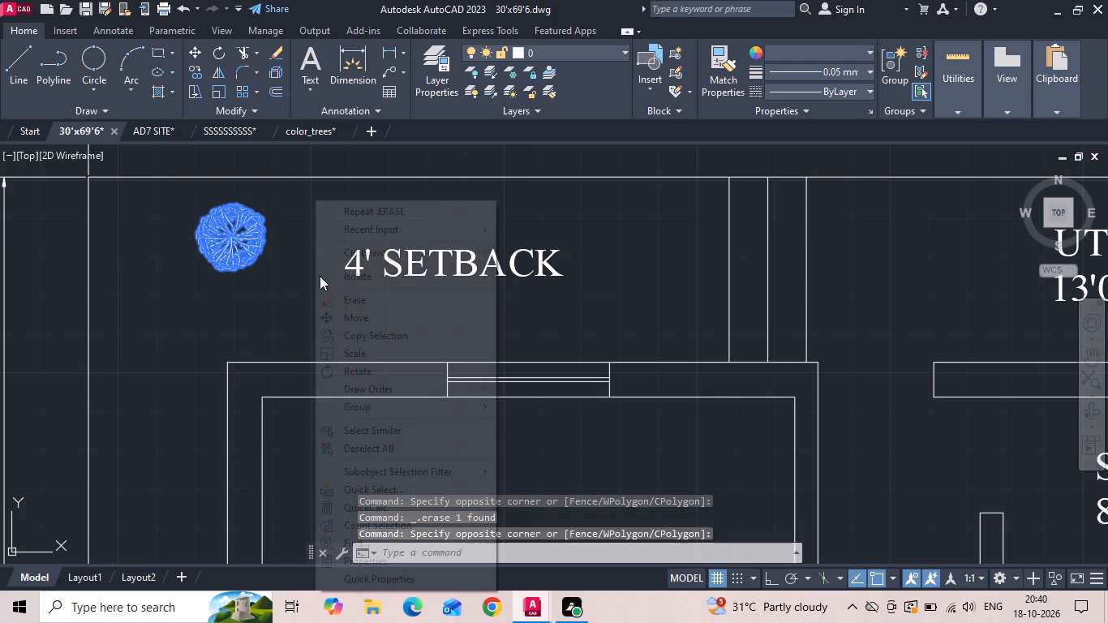
{"action": "left_click", "coordinate": [335, 318]}
{"action": "scroll", "coordinate": [254, 312], "scroll_direction": "down", "scroll_amount": 2}
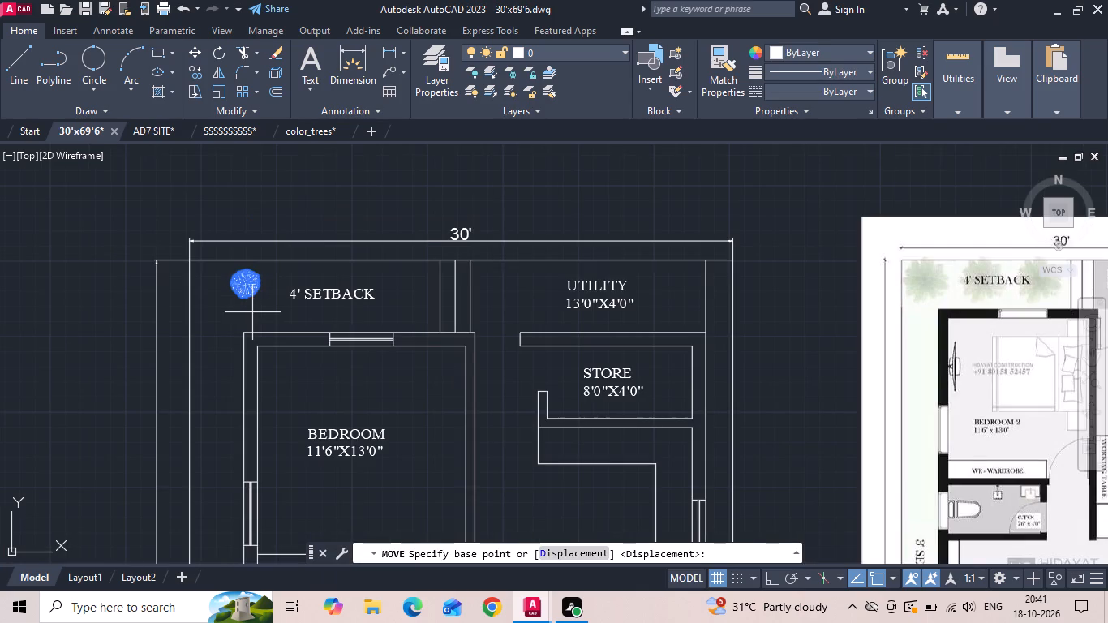
{"action": "scroll", "coordinate": [252, 312], "scroll_direction": "up", "scroll_amount": 2}
{"action": "left_click", "coordinate": [234, 247]}
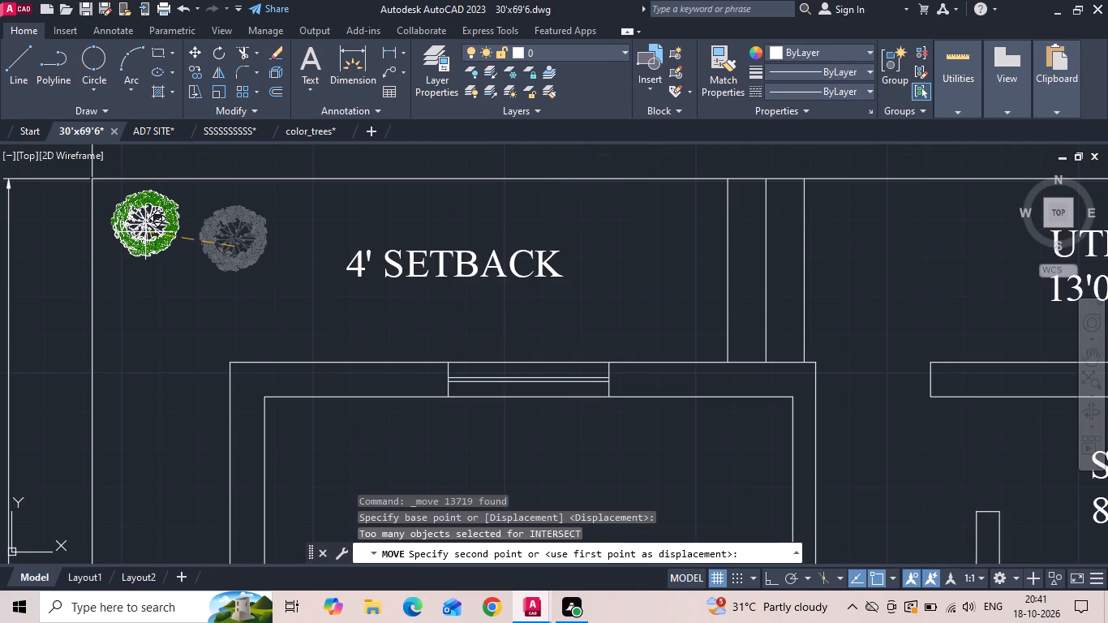
{"action": "left_click", "coordinate": [153, 245]}
Scale up the corner tree about its centre to roughly twice its size, so it fills most of the 4' setback depth.
{"action": "left_click_drag", "start_coordinate": [120, 197], "coordinate": [124, 211]}
{"action": "left_click", "coordinate": [206, 285]}
{"action": "right_click", "coordinate": [206, 285]}
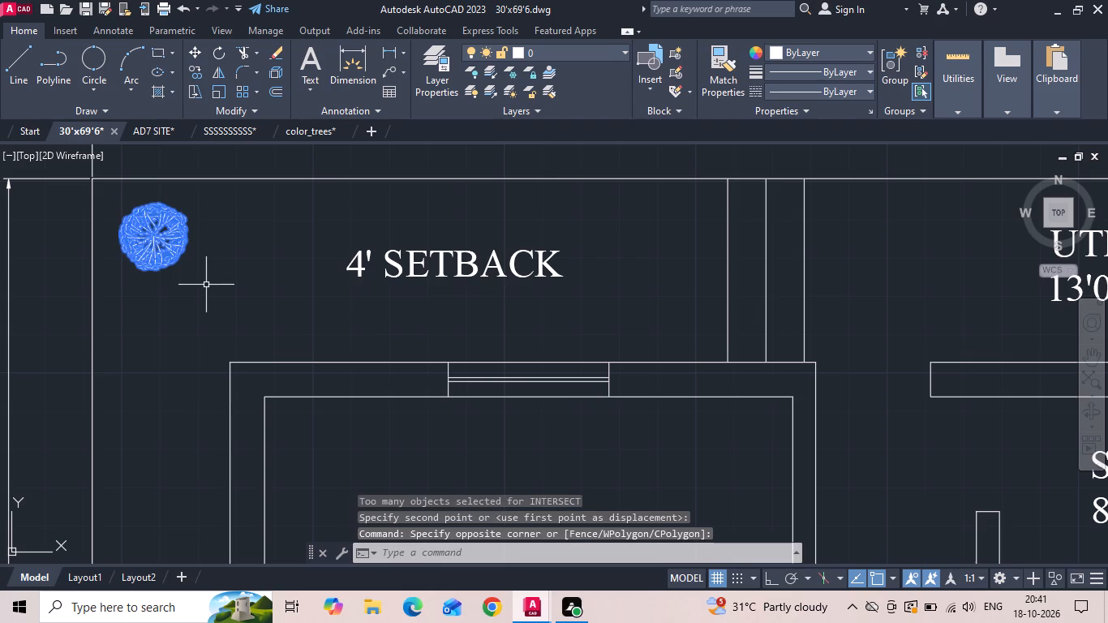
{"action": "left_click", "coordinate": [269, 352]}
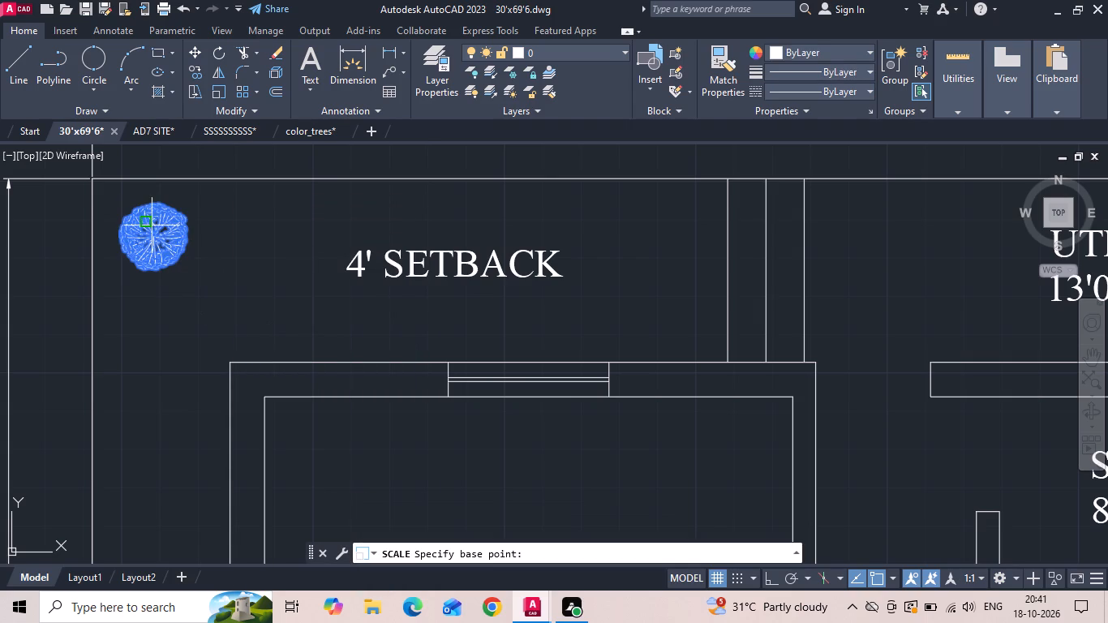
{"action": "left_click", "coordinate": [152, 238]}
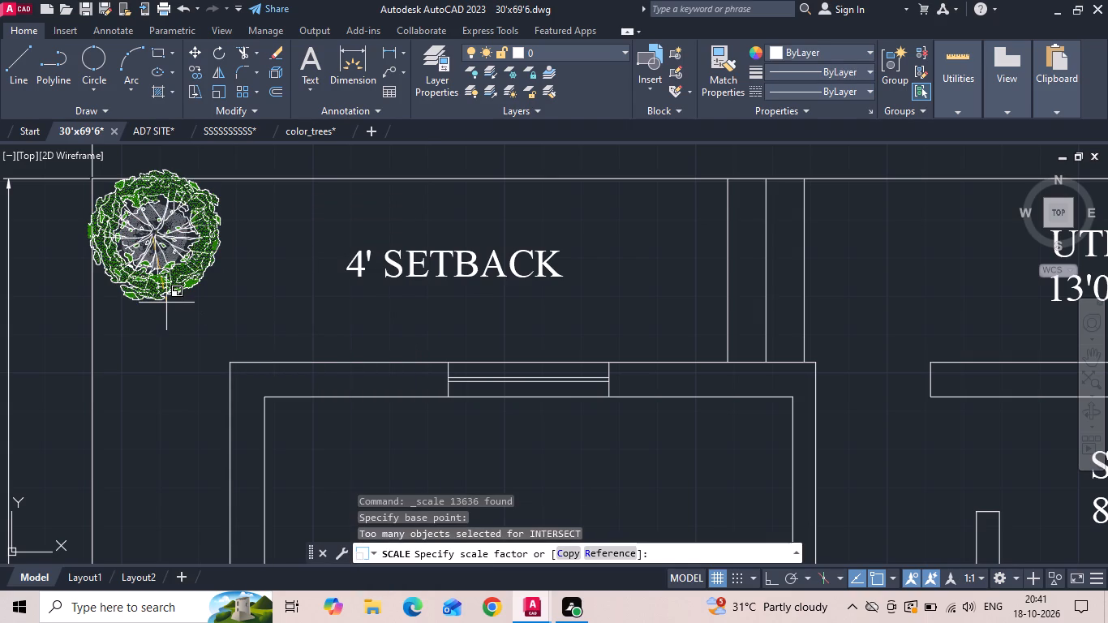
{"action": "left_click", "coordinate": [163, 308]}
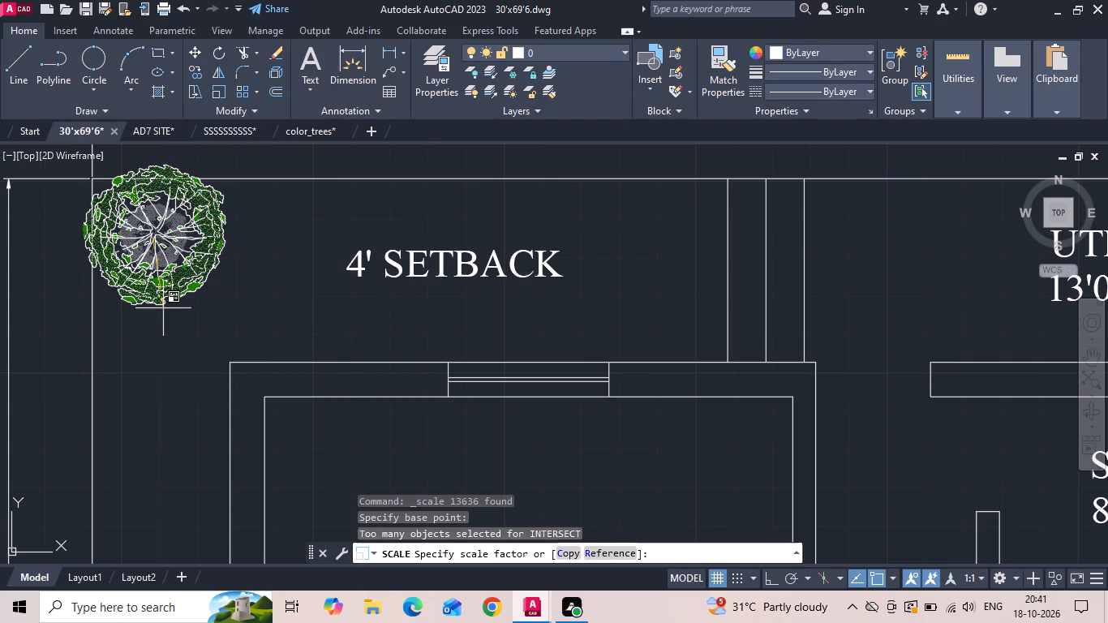
{"action": "left_click", "coordinate": [161, 267]}
{"action": "key", "text": "Escape"}
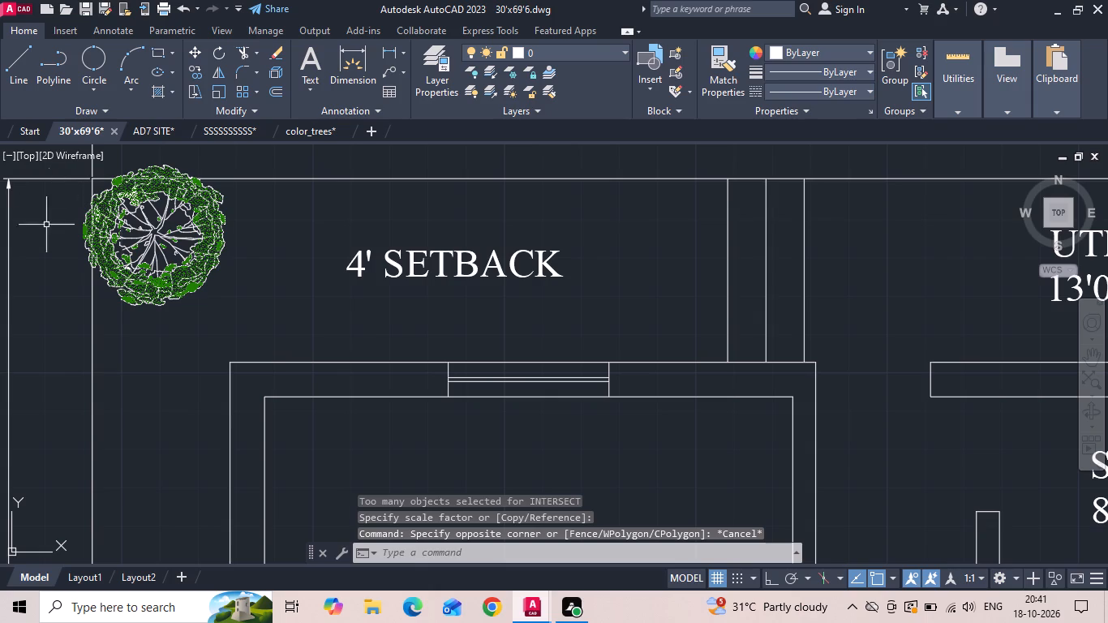
Copy the enlarged tree twice in a straight horizontal row along the 4' setback with Ortho on, the second copy about 9' away.
{"action": "left_click_drag", "start_coordinate": [53, 380], "coordinate": [75, 352]}
{"action": "left_click", "coordinate": [230, 153]}
{"action": "right_click", "coordinate": [230, 195]}
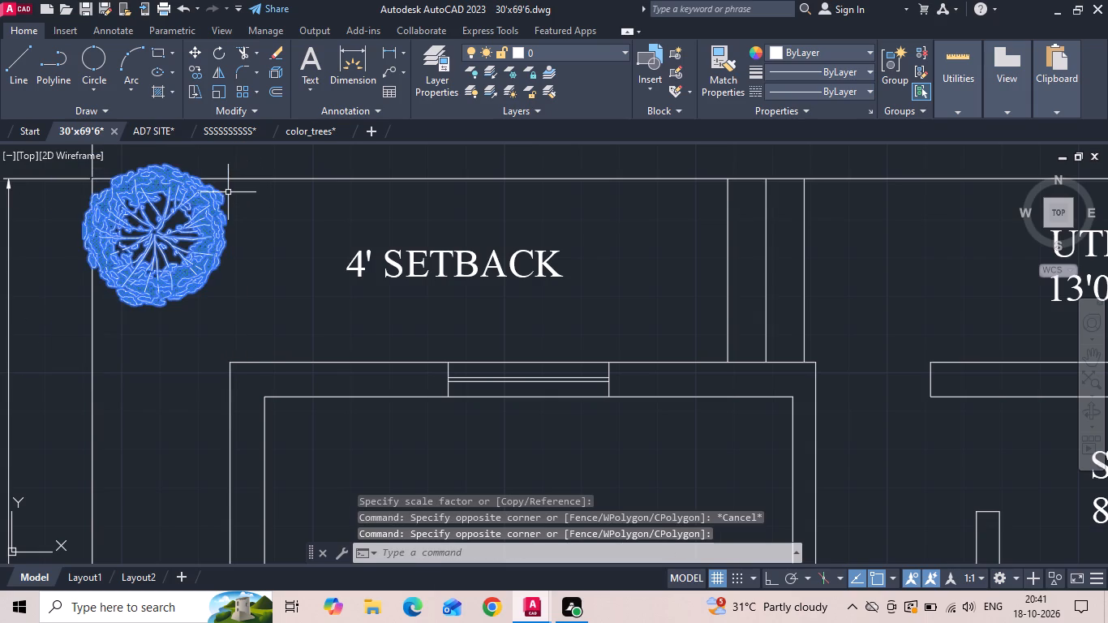
{"action": "left_click", "coordinate": [286, 333]}
{"action": "left_click_drag", "start_coordinate": [186, 271], "coordinate": [208, 276]}
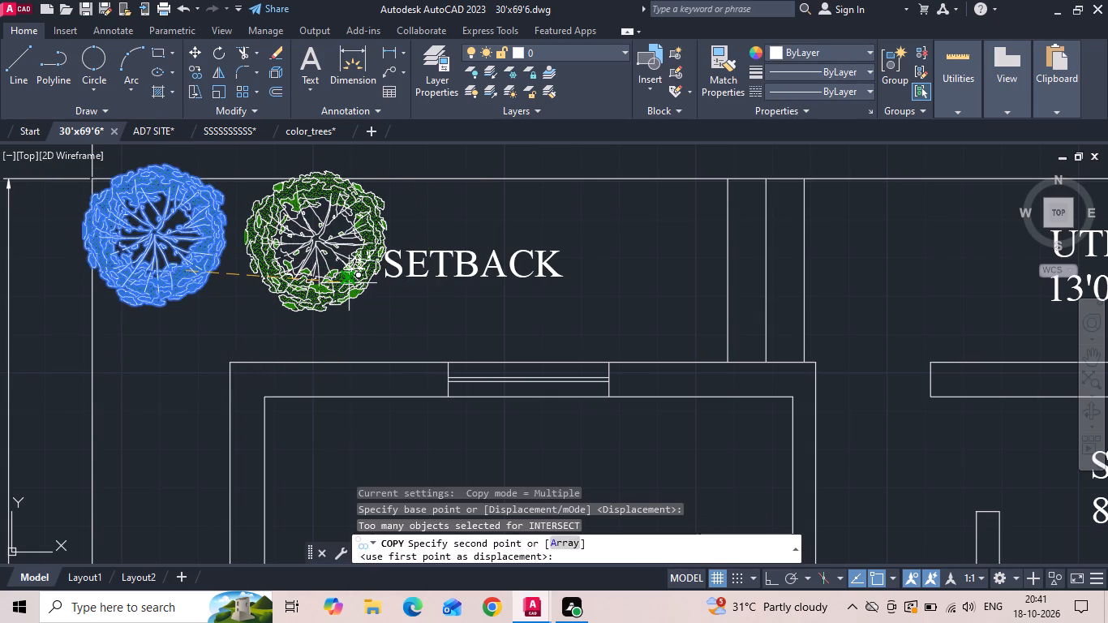
{"action": "key", "text": "F8"}
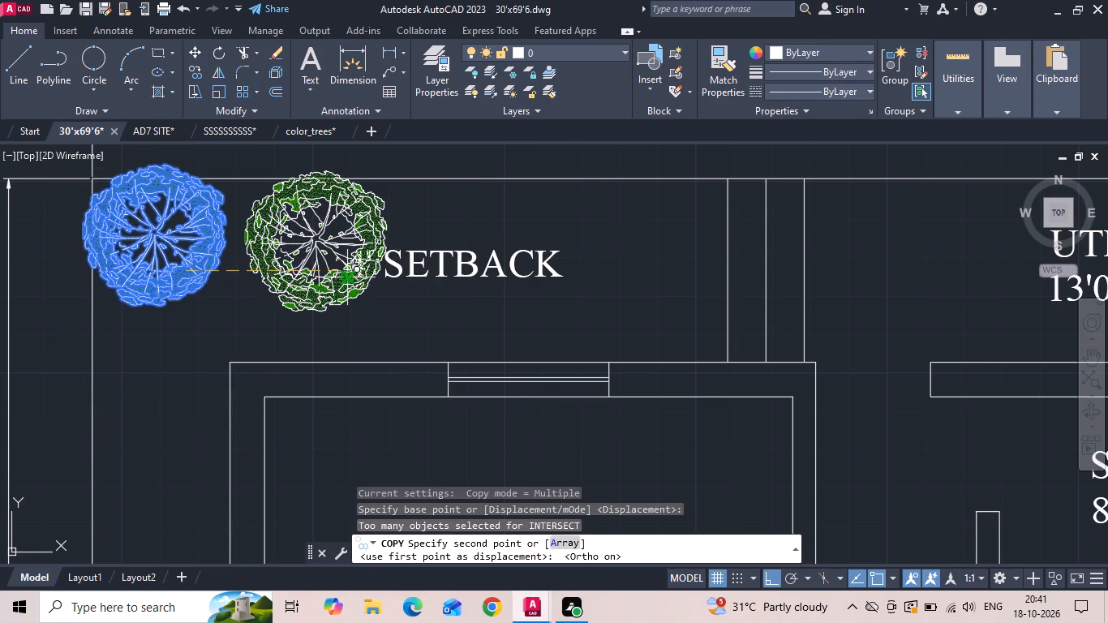
{"action": "left_click", "coordinate": [335, 279]}
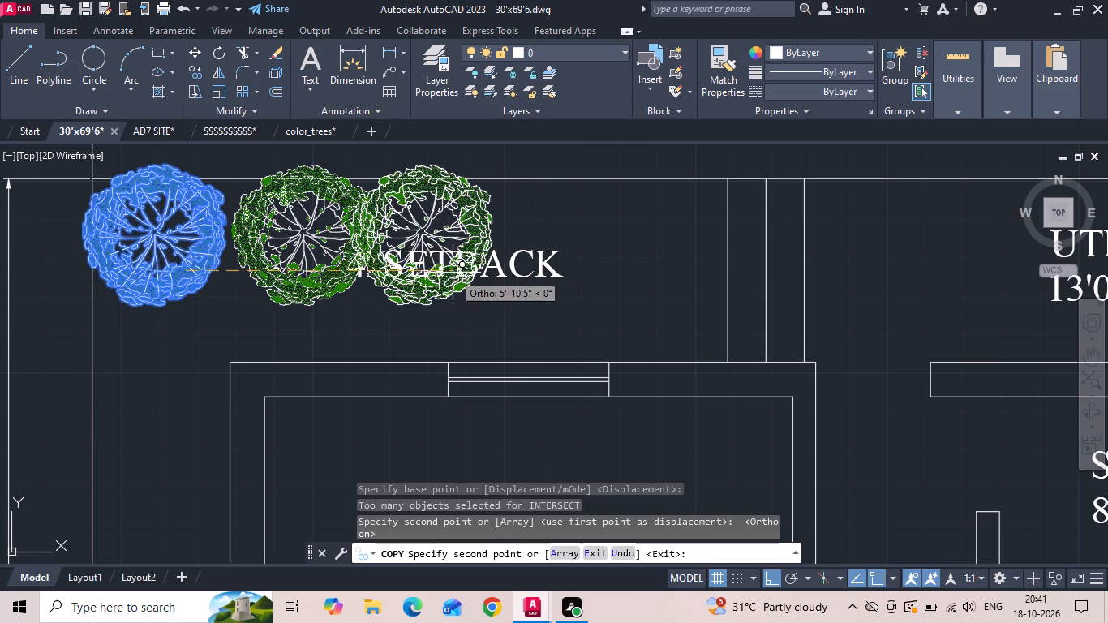
{"action": "scroll", "coordinate": [339, 271], "scroll_direction": "down", "scroll_amount": 3}
{"action": "scroll", "coordinate": [415, 278], "scroll_direction": "up", "scroll_amount": 3}
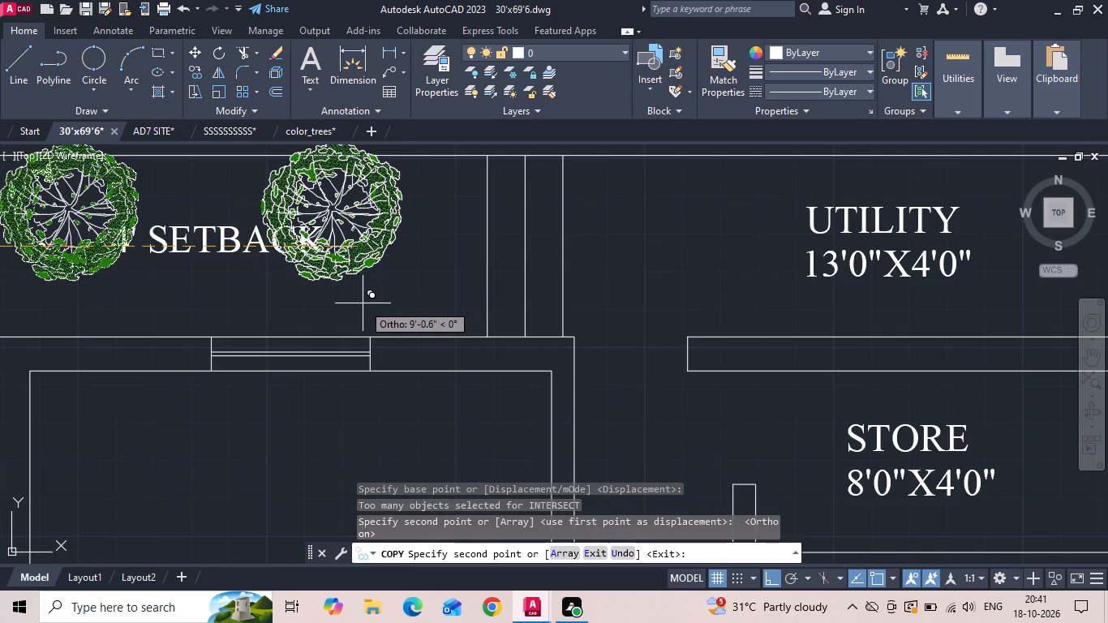
{"action": "left_click", "coordinate": [363, 303]}
{"action": "key", "text": "Escape"}
Move the middle tree horizontally along the setback, farther from the corner tree and onto the start of the 4' SETBACK label.
{"action": "scroll", "coordinate": [273, 281], "scroll_direction": "down", "scroll_amount": 1}
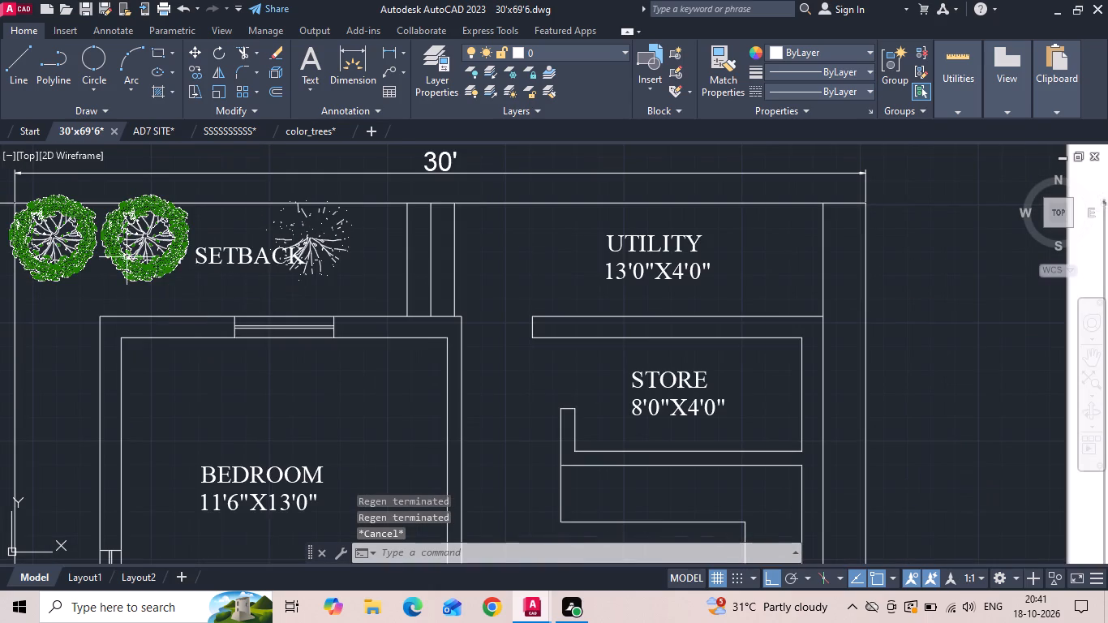
{"action": "left_click", "coordinate": [101, 193]}
{"action": "left_click", "coordinate": [213, 291]}
{"action": "right_click", "coordinate": [213, 291]}
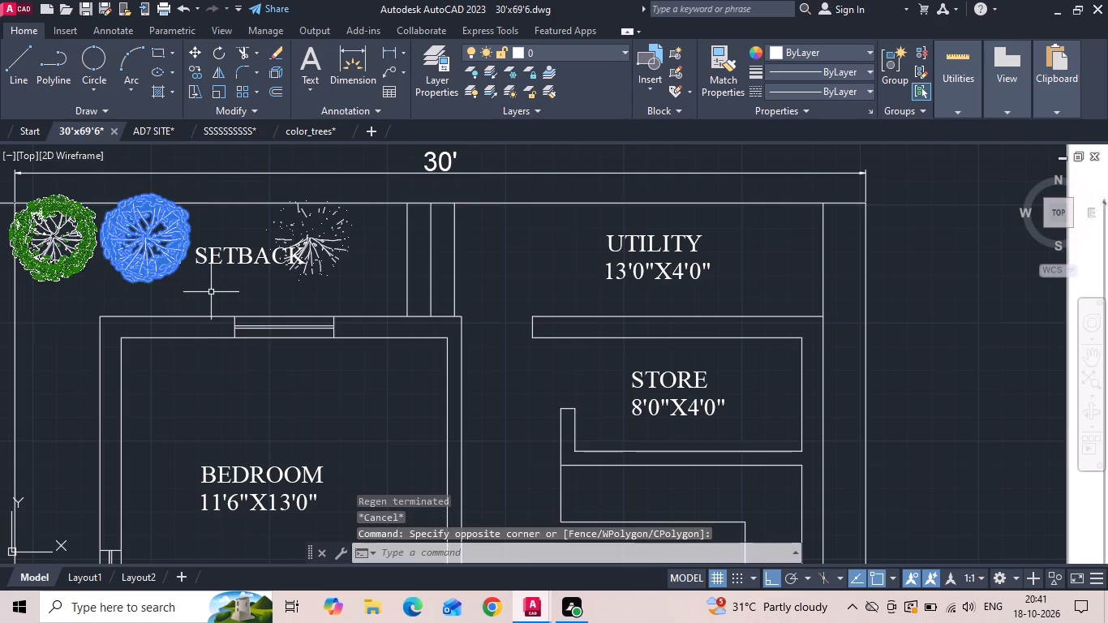
{"action": "left_click", "coordinate": [217, 316]}
{"action": "left_click", "coordinate": [226, 277]}
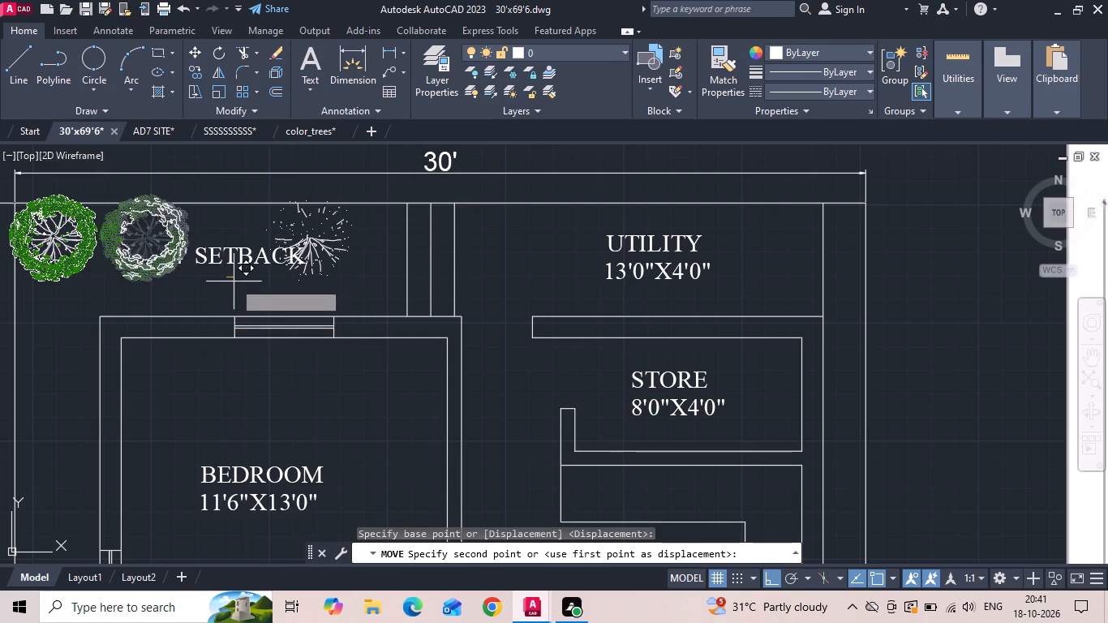
{"action": "left_click", "coordinate": [264, 285]}
Move the 4' SETBACK label straight down, just above the bedroom window wall and below the row of trees.
{"action": "left_click", "coordinate": [245, 248]}
{"action": "right_click", "coordinate": [245, 248]}
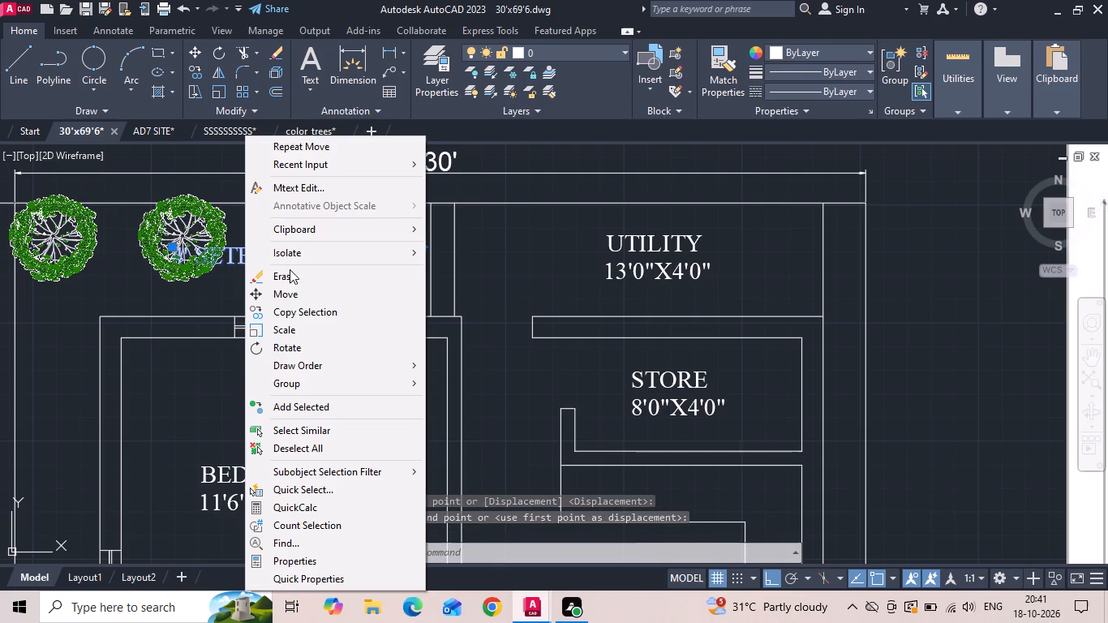
{"action": "left_click", "coordinate": [298, 294]}
{"action": "left_click_drag", "start_coordinate": [325, 279], "coordinate": [329, 289]}
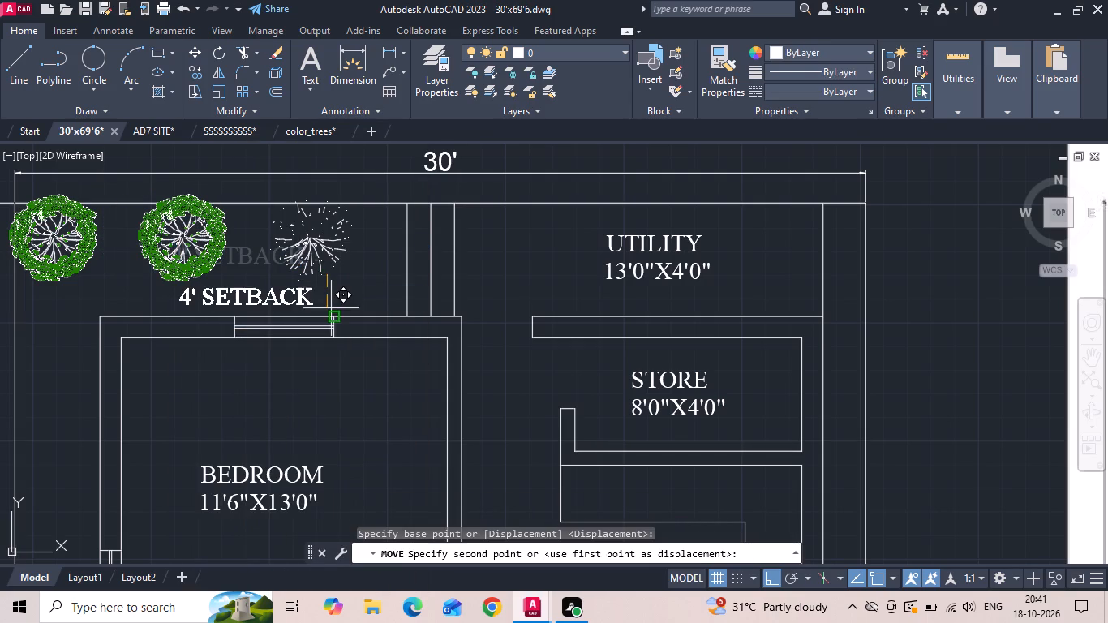
{"action": "scroll", "coordinate": [331, 310], "scroll_direction": "up", "scroll_amount": 2}
{"action": "left_click", "coordinate": [331, 310]}
Delete the third tree in the row, nearest the lines dividing the 4' setback from the utility, including all its leftover pieces.
{"action": "scroll", "coordinate": [381, 343], "scroll_direction": "down", "scroll_amount": 3}
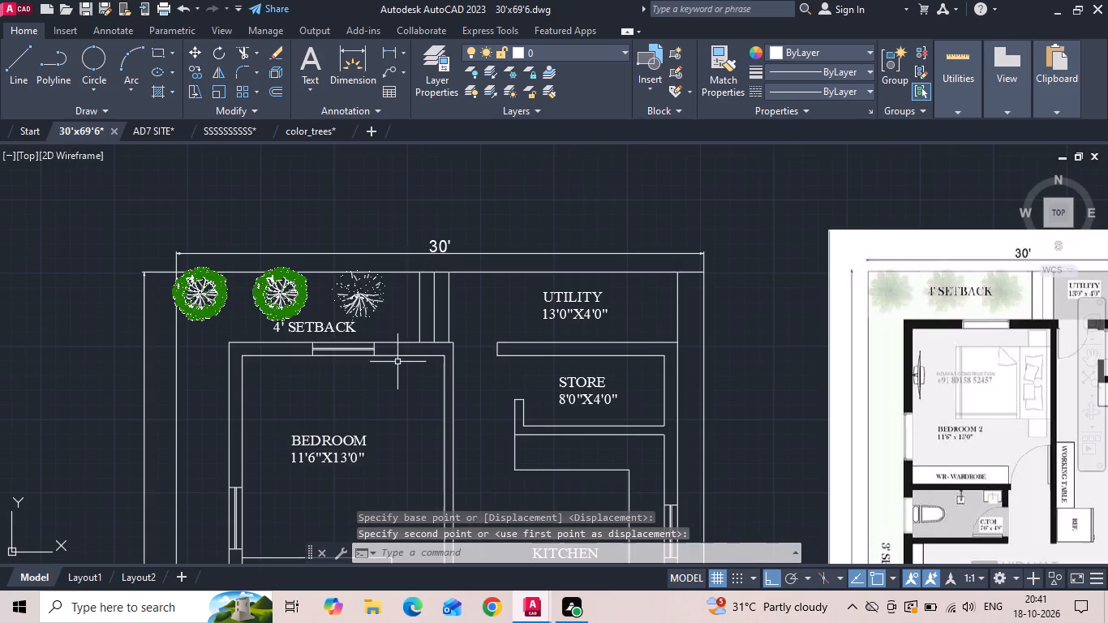
{"action": "scroll", "coordinate": [354, 292], "scroll_direction": "up", "scroll_amount": 2}
{"action": "left_click", "coordinate": [354, 291]}
{"action": "left_click", "coordinate": [312, 306]}
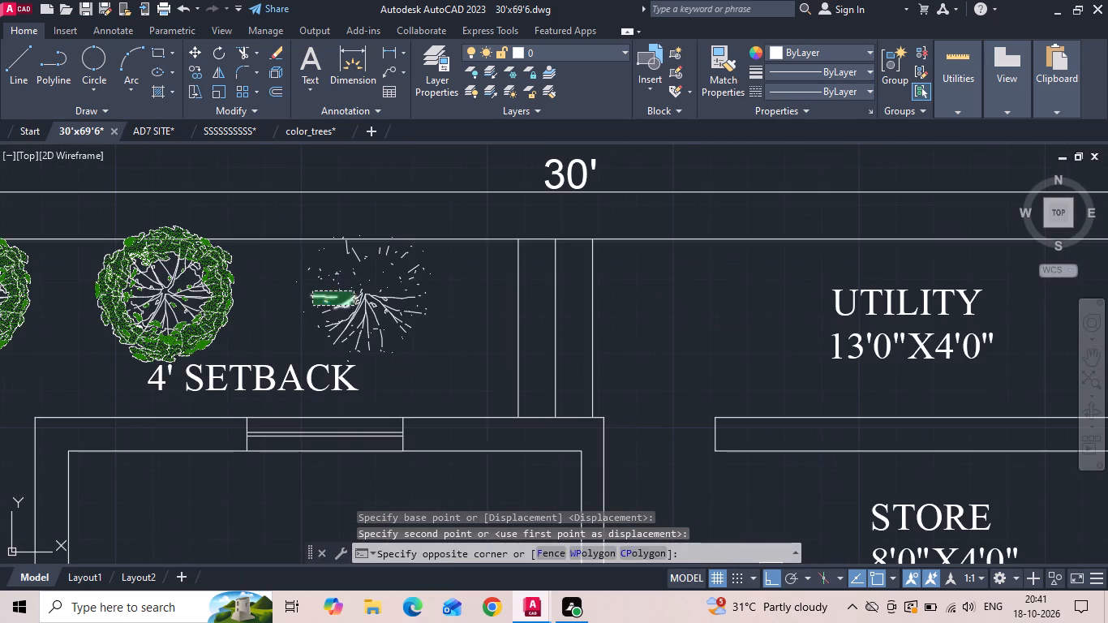
{"action": "left_click_drag", "start_coordinate": [286, 211], "coordinate": [299, 269]}
{"action": "left_click", "coordinate": [419, 369]}
{"action": "key", "text": "Delete"}
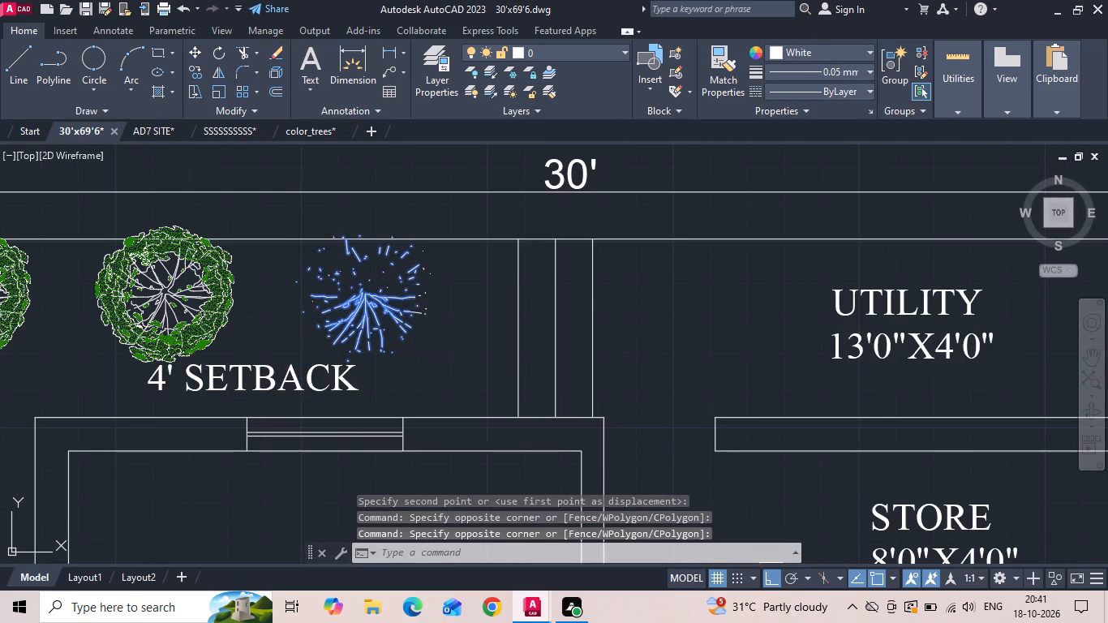
{"action": "left_click_drag", "start_coordinate": [363, 221], "coordinate": [404, 318]}
{"action": "left_click", "coordinate": [437, 367]}
{"action": "key", "text": "Delete"}
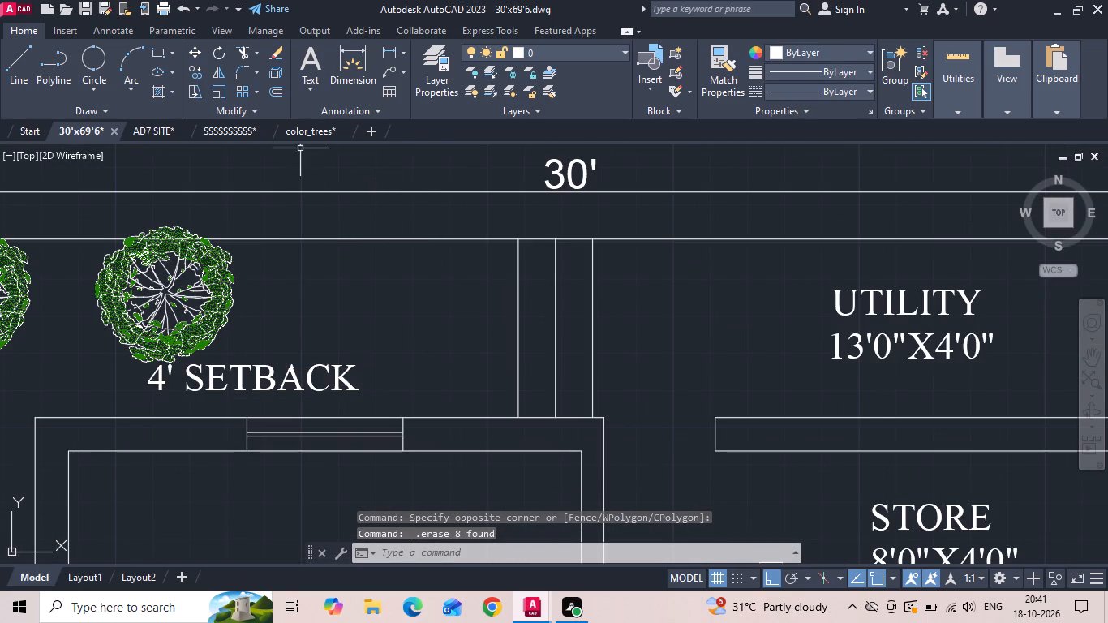
Browse the tree symbols in the color_trees drawing for planting suitable for the setback.
{"action": "left_click", "coordinate": [298, 131]}
{"action": "scroll", "coordinate": [515, 273], "scroll_direction": "up", "scroll_amount": 4}
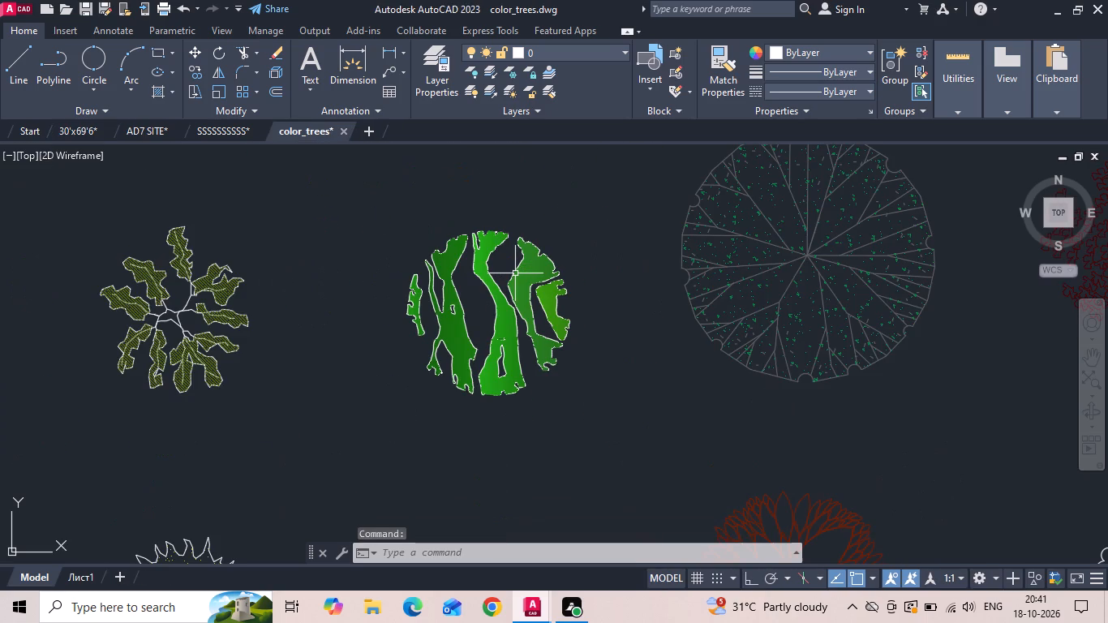
{"action": "scroll", "coordinate": [515, 273], "scroll_direction": "down", "scroll_amount": 2}
{"action": "middle_click_drag", "start_coordinate": [521, 286], "coordinate": [521, 419]}
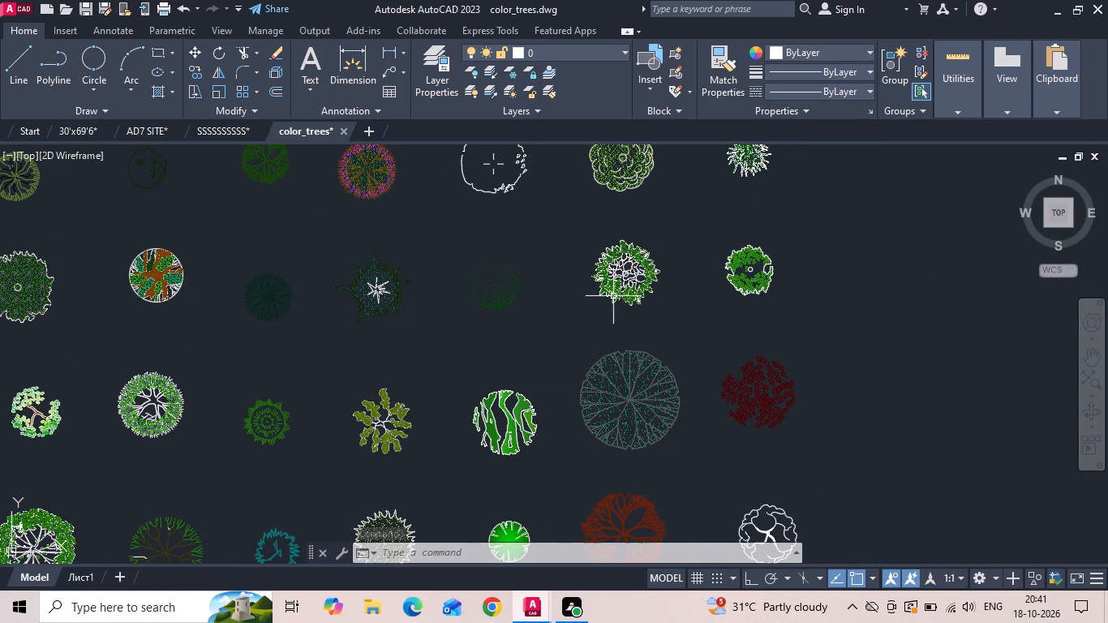
{"action": "middle_click_drag", "start_coordinate": [612, 285], "coordinate": [576, 465]}
{"action": "scroll", "coordinate": [451, 226], "scroll_direction": "up", "scroll_amount": 2}
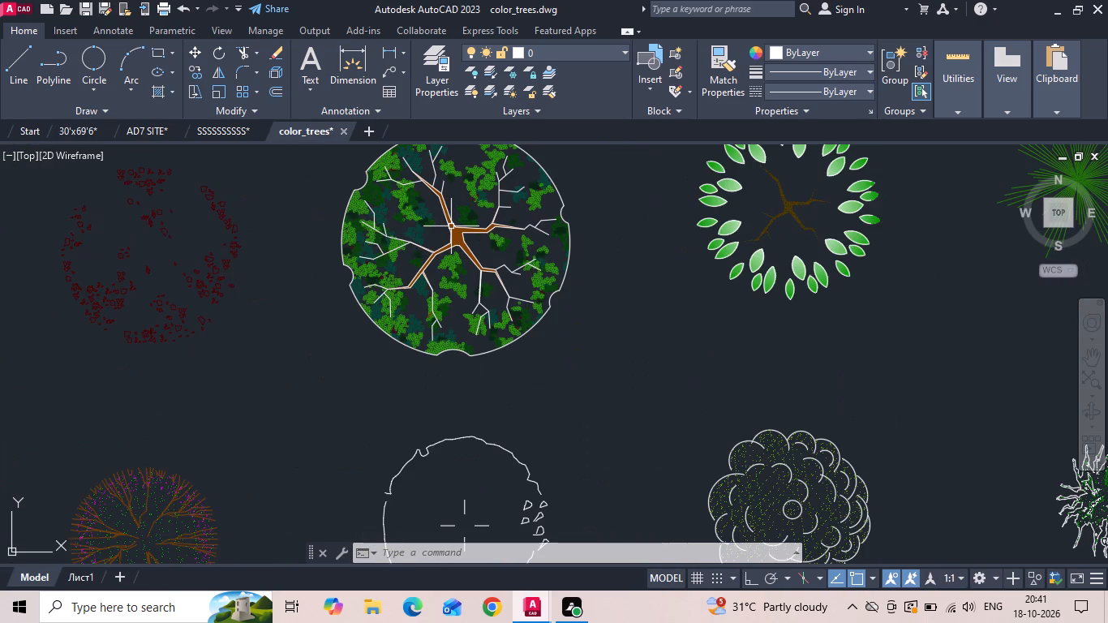
{"action": "scroll", "coordinate": [477, 283], "scroll_direction": "down", "scroll_amount": 1}
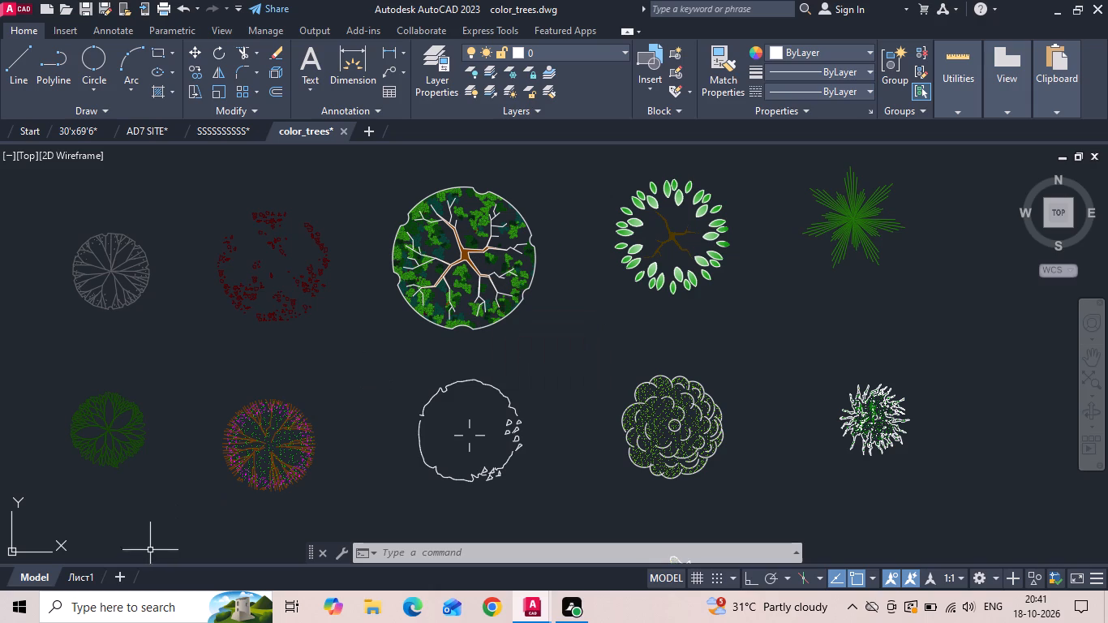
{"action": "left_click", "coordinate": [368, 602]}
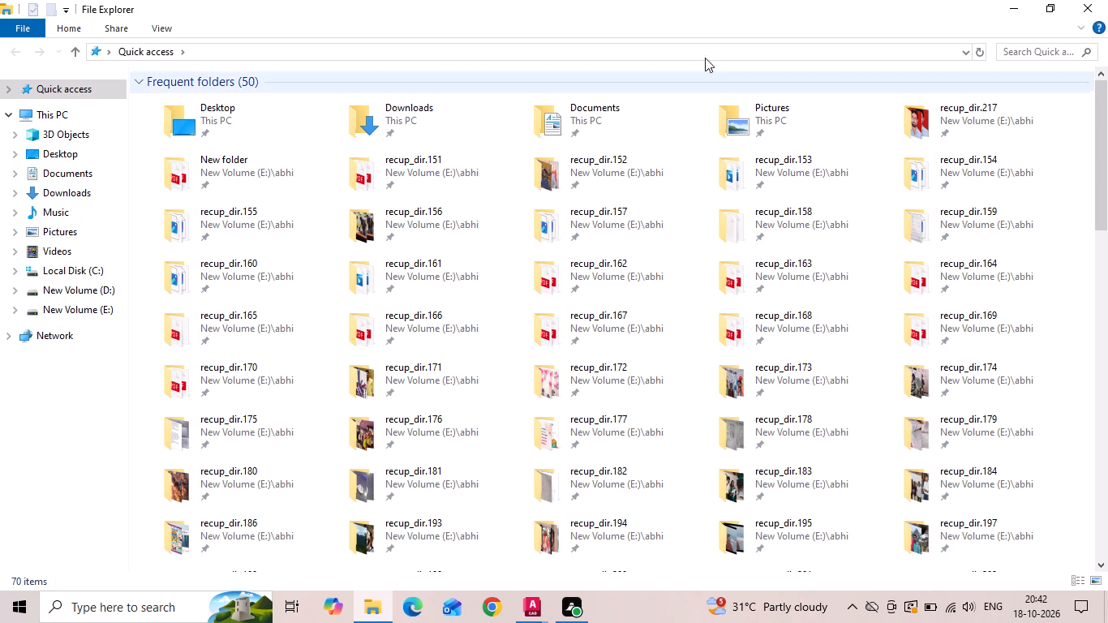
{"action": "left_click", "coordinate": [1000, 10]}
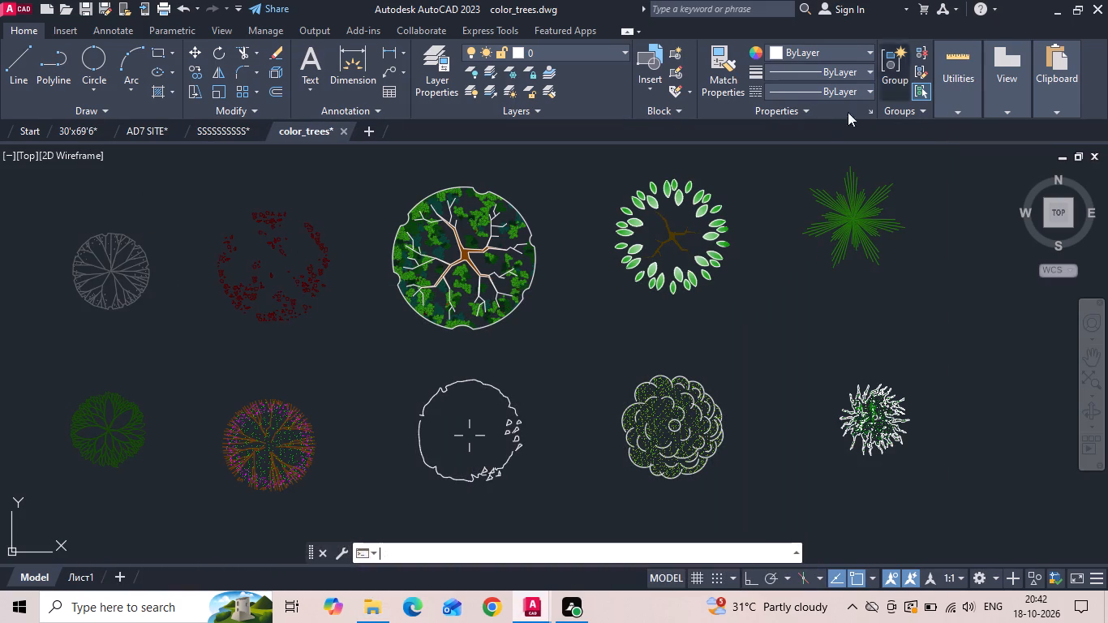
Examine the tree and plant symbols along the highway and around the site plans in the AD7 SITE drawing.
{"action": "left_click", "coordinate": [137, 133]}
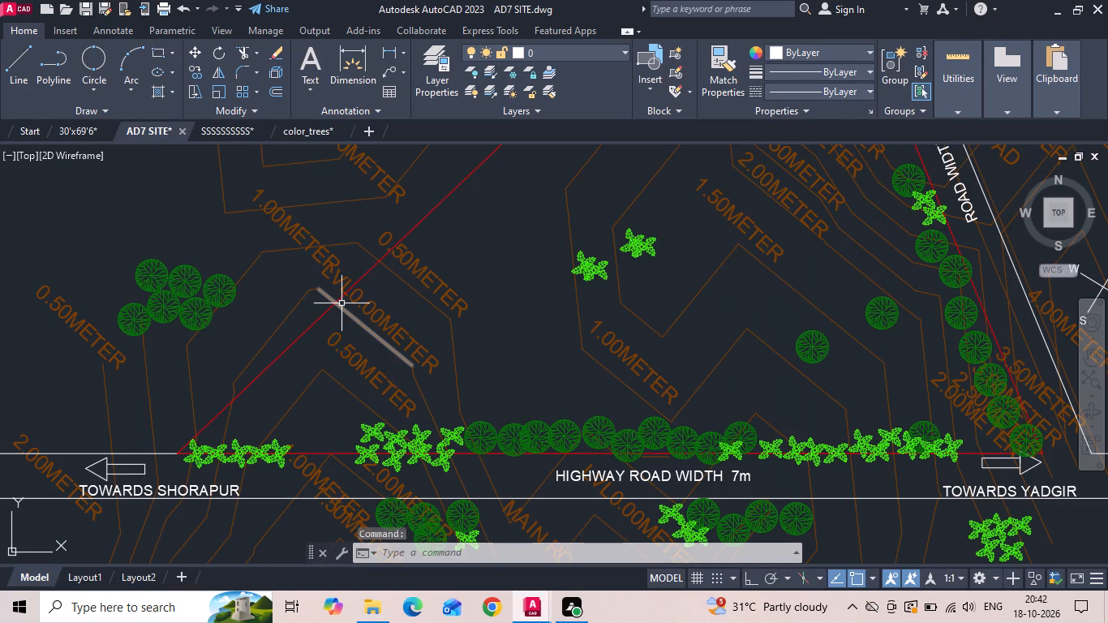
{"action": "scroll", "coordinate": [535, 471], "scroll_direction": "up", "scroll_amount": 2}
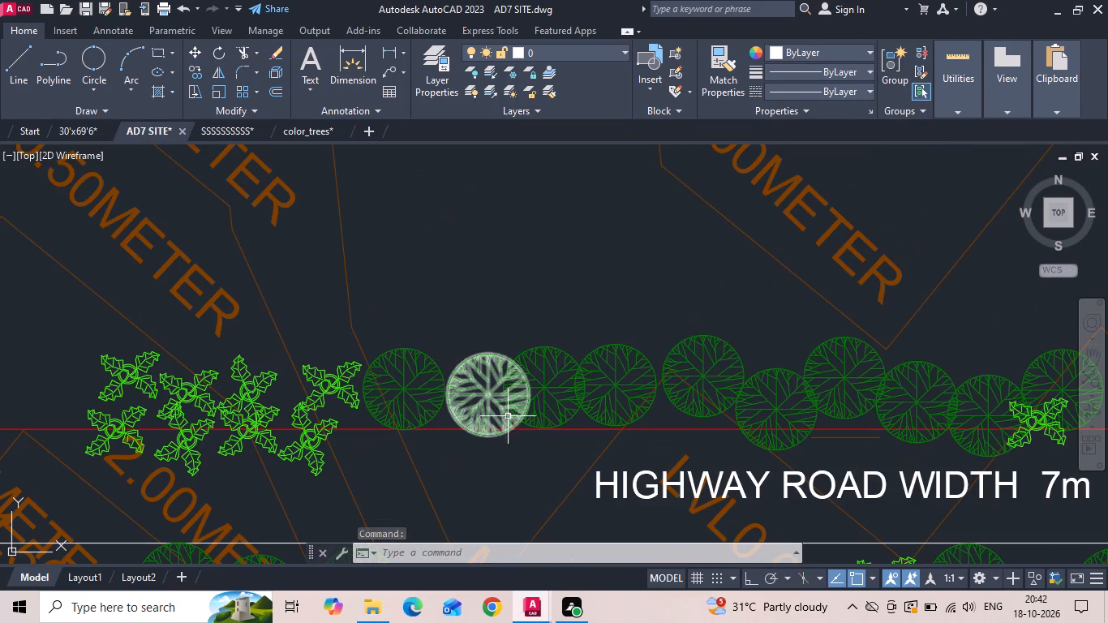
{"action": "scroll", "coordinate": [541, 337], "scroll_direction": "down", "scroll_amount": 4}
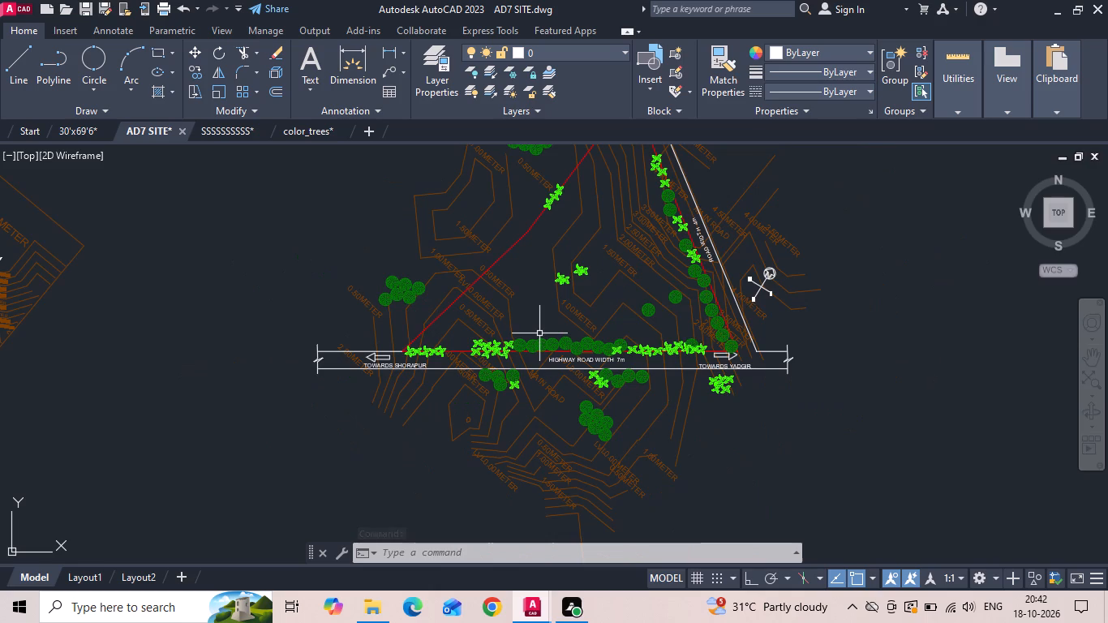
{"action": "scroll", "coordinate": [539, 333], "scroll_direction": "down", "scroll_amount": 2}
{"action": "scroll", "coordinate": [615, 400], "scroll_direction": "down", "scroll_amount": 4}
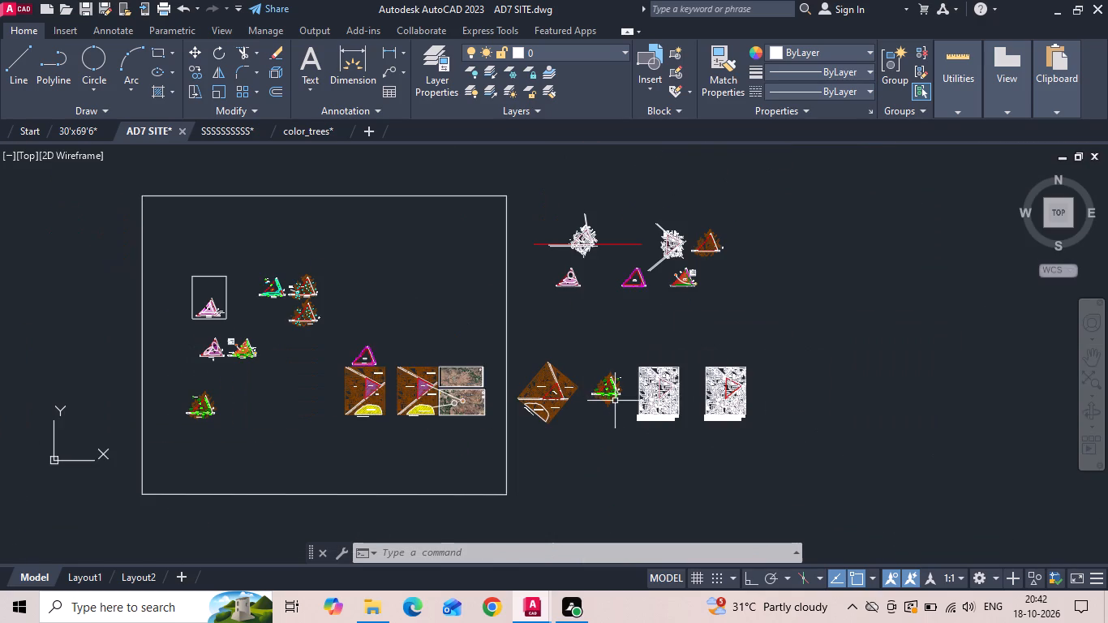
{"action": "scroll", "coordinate": [325, 359], "scroll_direction": "up", "scroll_amount": 1}
{"action": "scroll", "coordinate": [206, 377], "scroll_direction": "up", "scroll_amount": 5}
{"action": "scroll", "coordinate": [214, 226], "scroll_direction": "up", "scroll_amount": 2}
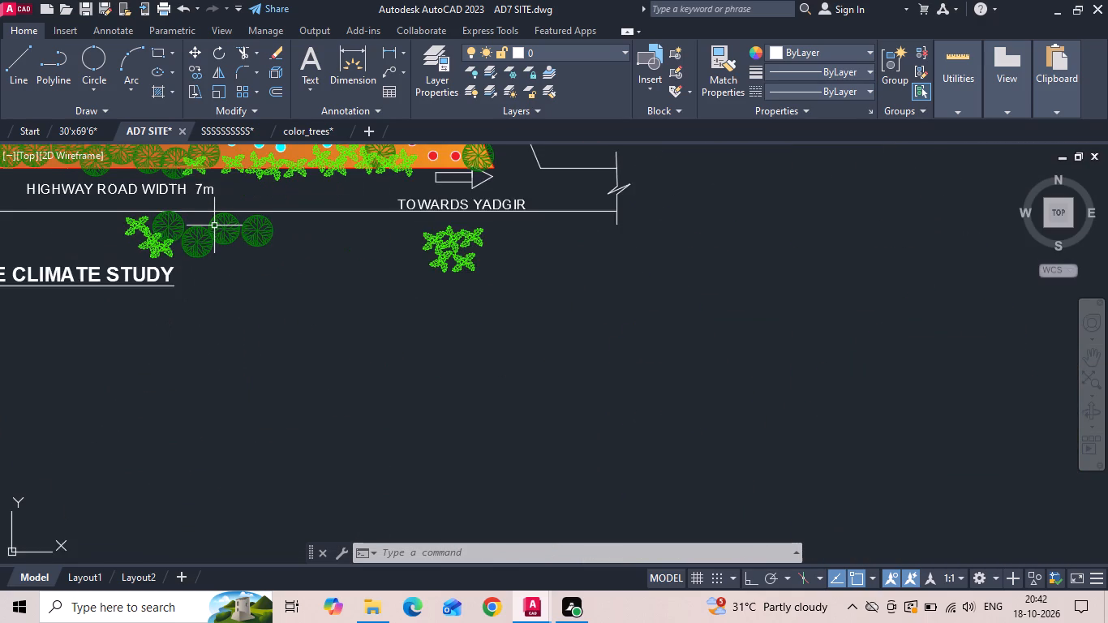
{"action": "middle_click_drag", "start_coordinate": [252, 279], "coordinate": [301, 350]}
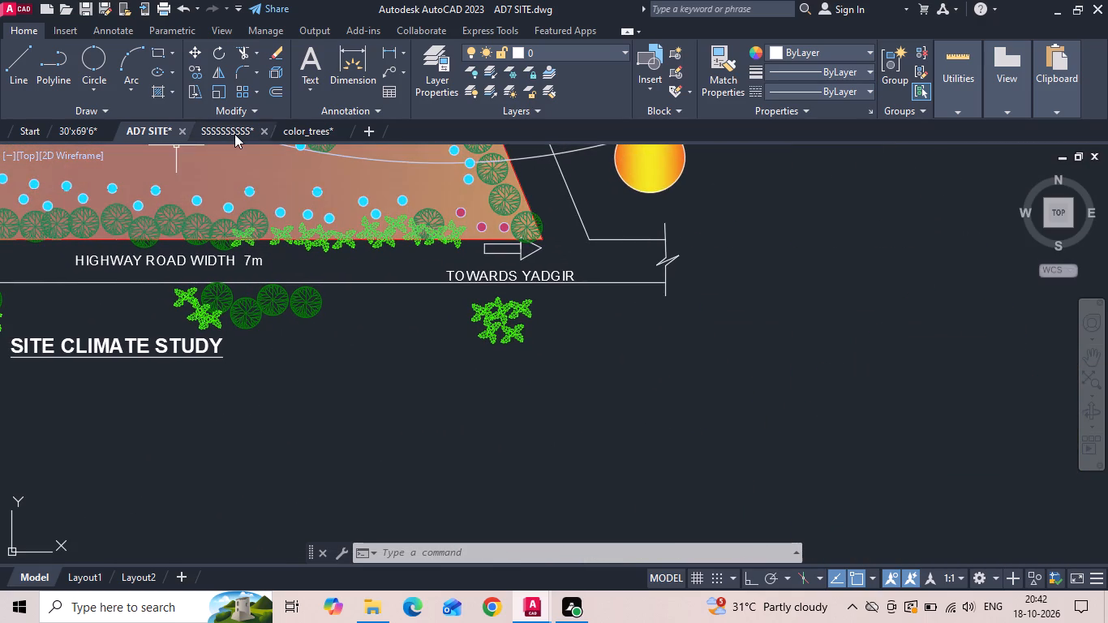
Examine the plant symbols along the ADMIN GROUND FLOOR frontage in the SSSSSSSSSS drawing.
{"action": "left_click", "coordinate": [234, 134]}
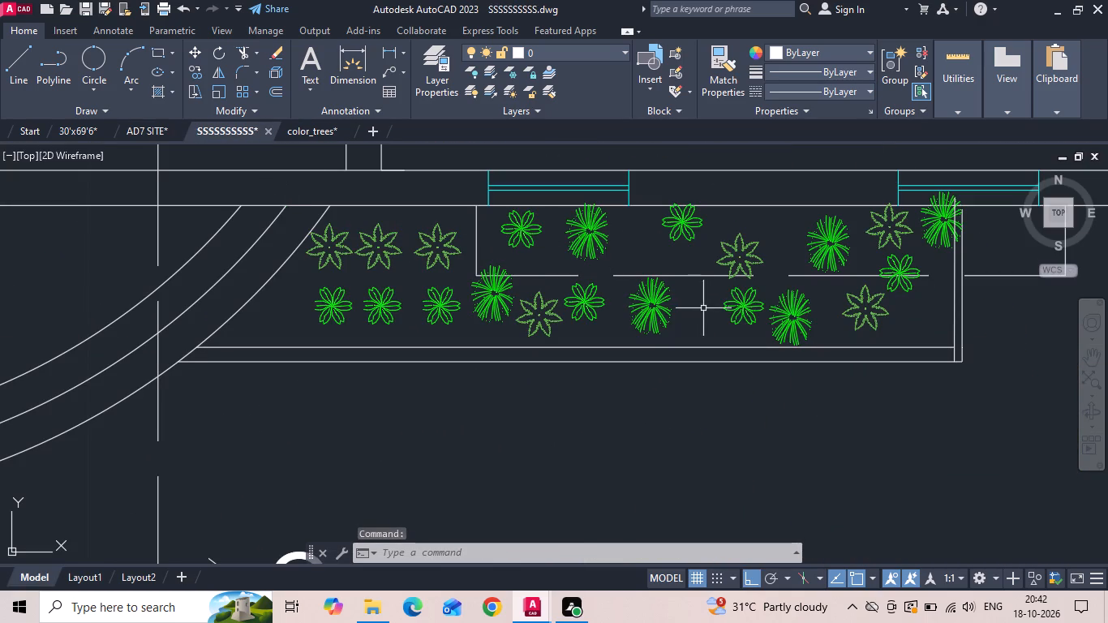
{"action": "scroll", "coordinate": [470, 294], "scroll_direction": "down", "scroll_amount": 3}
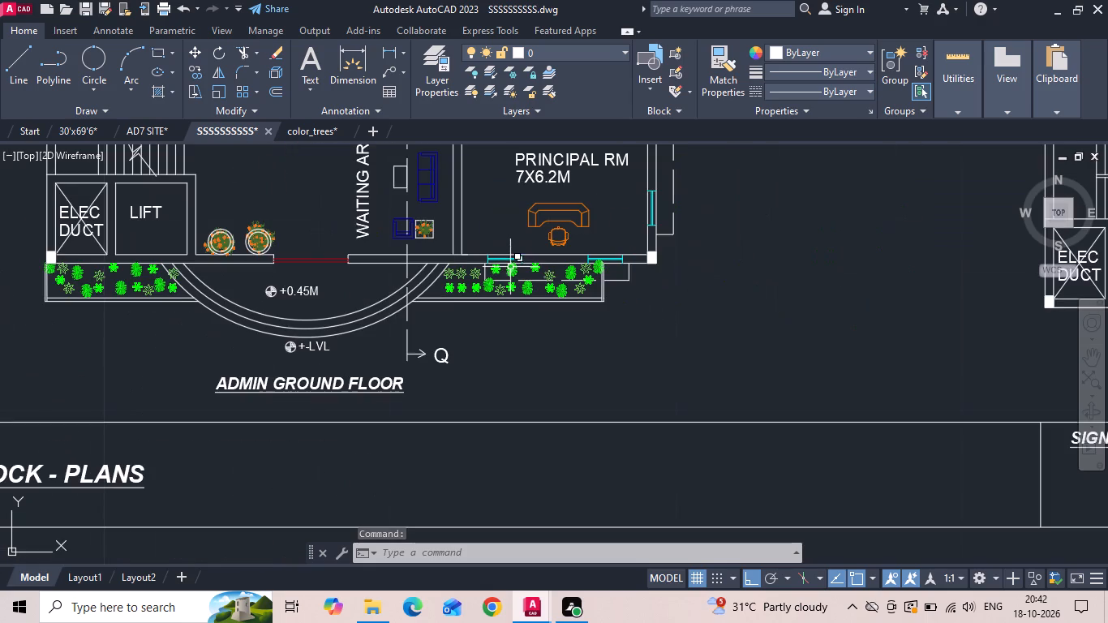
{"action": "scroll", "coordinate": [156, 256], "scroll_direction": "up", "scroll_amount": 3}
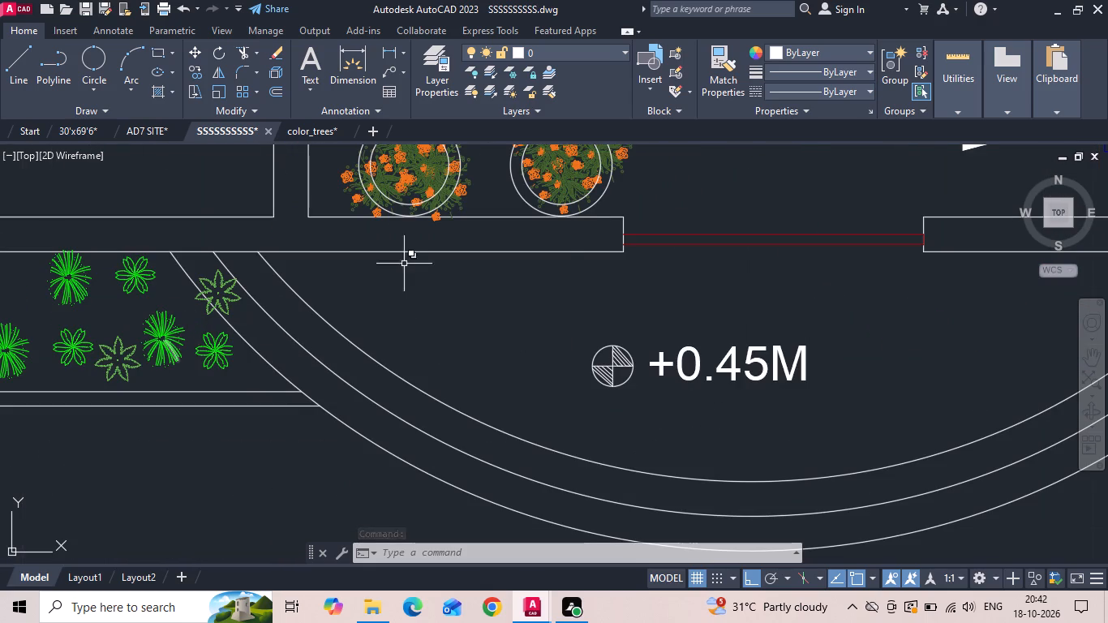
{"action": "scroll", "coordinate": [483, 317], "scroll_direction": "down", "scroll_amount": 1}
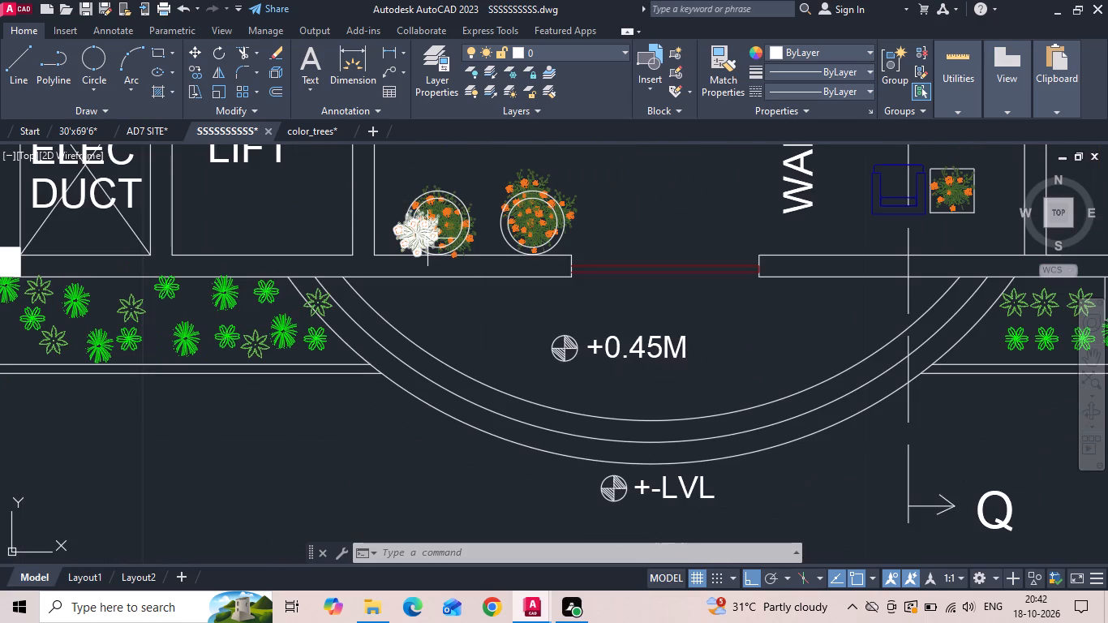
Find and open the furniture blocks Unlimited (1) drawing, accepting the preselected replacements for its missing SHX fonts.
{"action": "left_click", "coordinate": [152, 608]}
{"action": "key", "text": "f"}
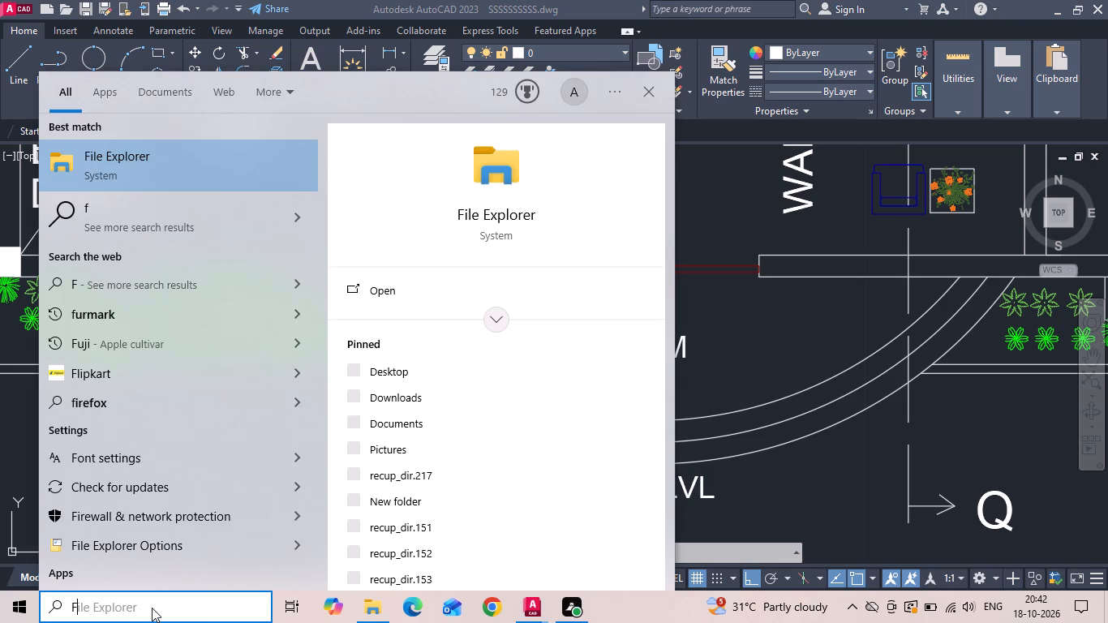
{"action": "type", "text": "UR"}
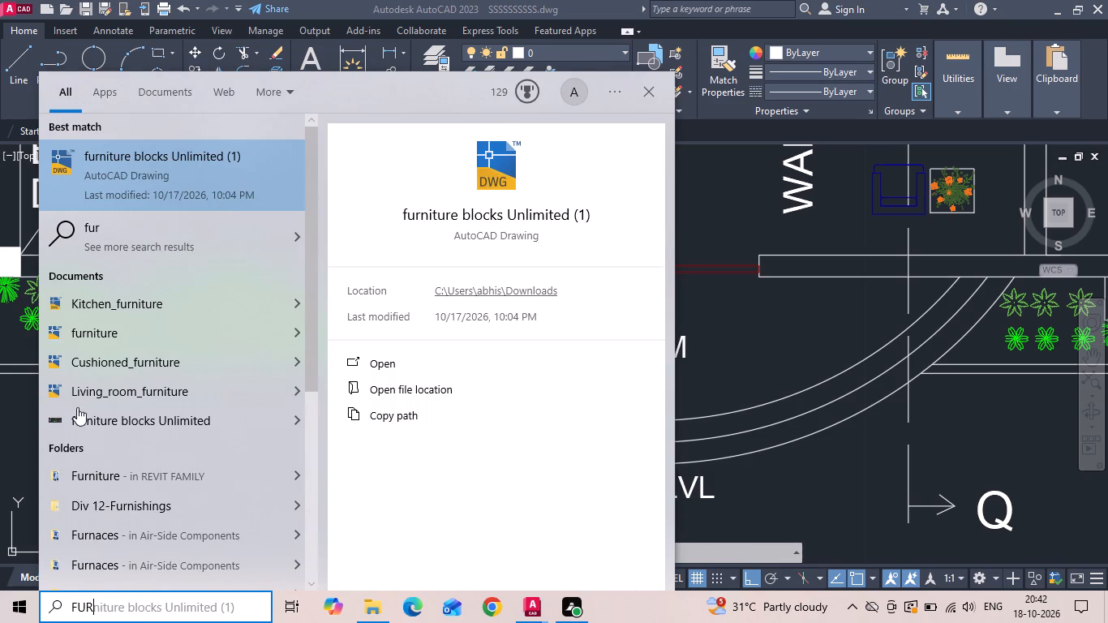
{"action": "double_click", "coordinate": [146, 174]}
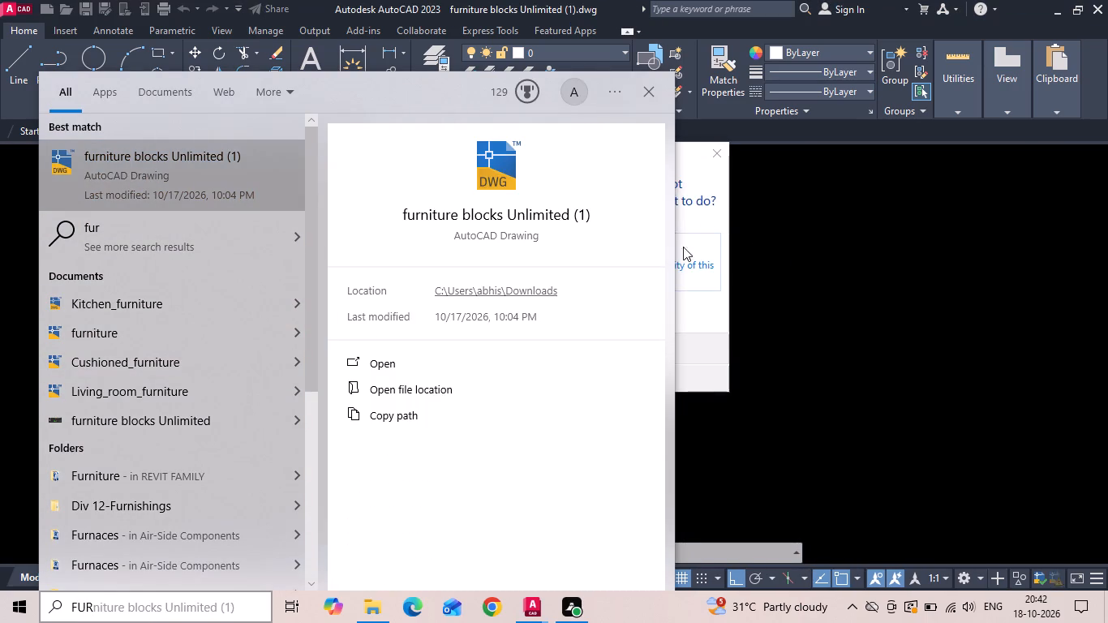
{"action": "left_click", "coordinate": [684, 260]}
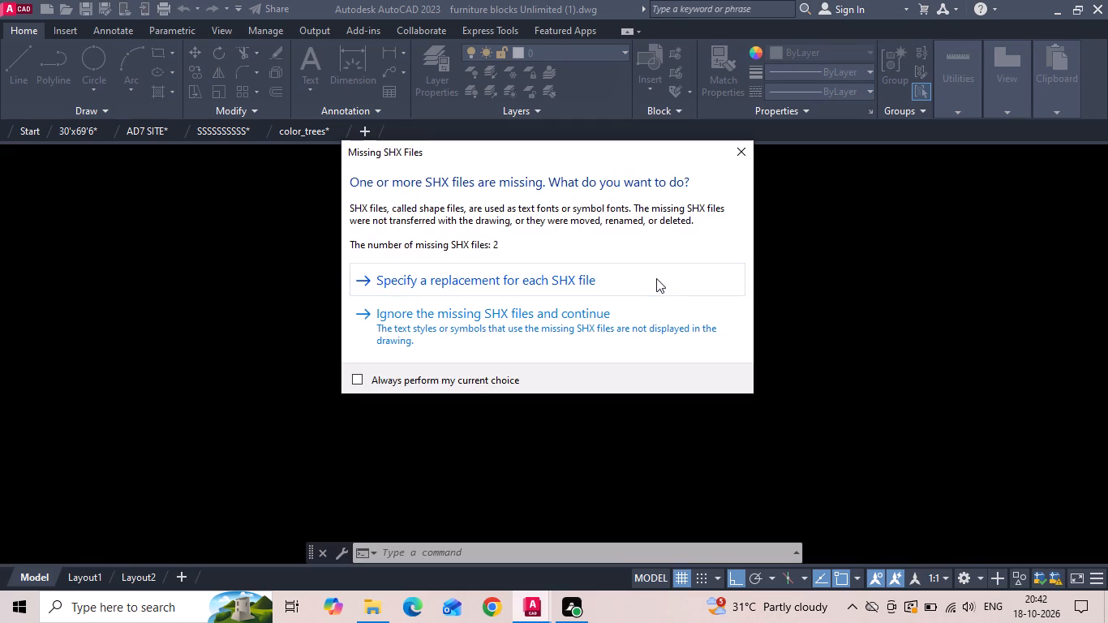
{"action": "left_click", "coordinate": [656, 278]}
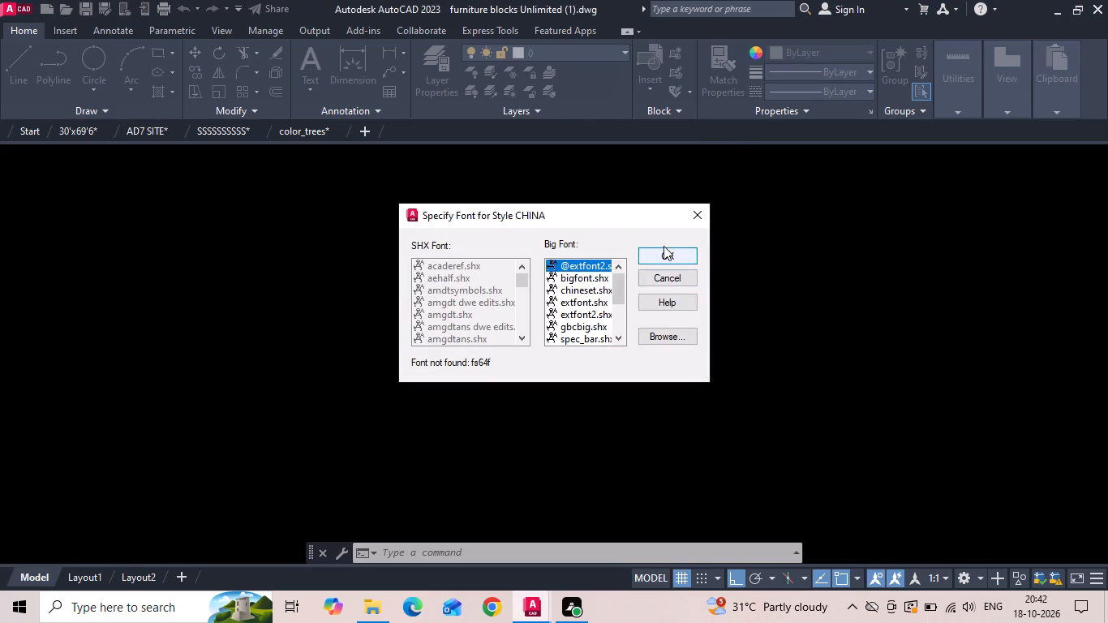
{"action": "left_click", "coordinate": [664, 246]}
{"action": "left_click", "coordinate": [659, 251]}
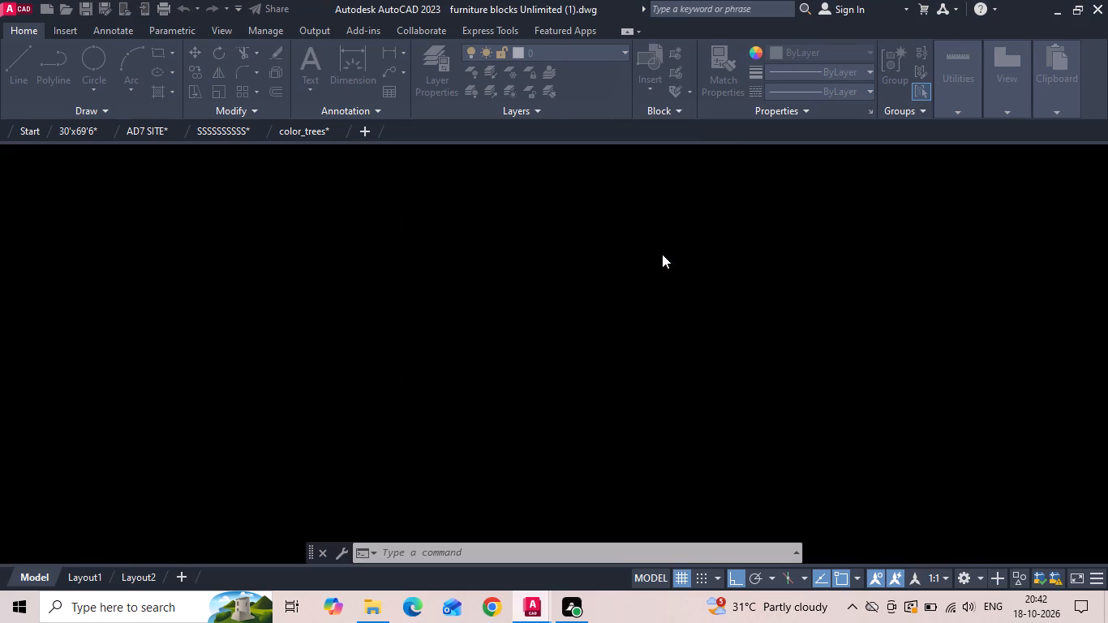
{"action": "left_click", "coordinate": [662, 254]}
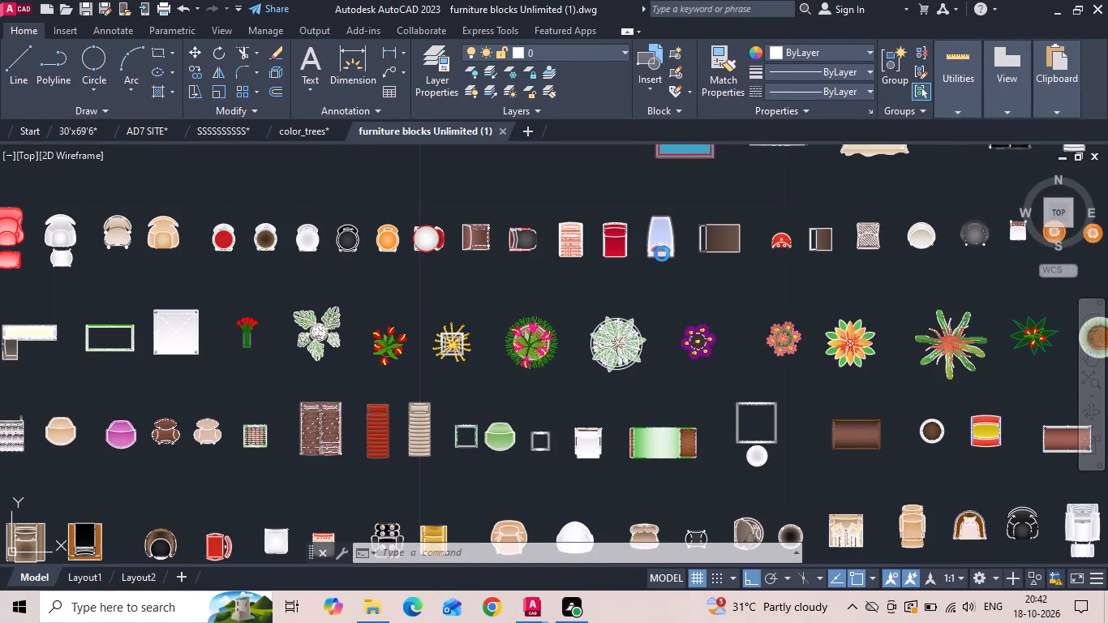
Copy the small bright-green spiky plant from the furniture blocks drawing into 30'x69'6", placing it above the 4' setback's 30' dimension.
{"action": "scroll", "coordinate": [861, 362], "scroll_direction": "up", "scroll_amount": 2}
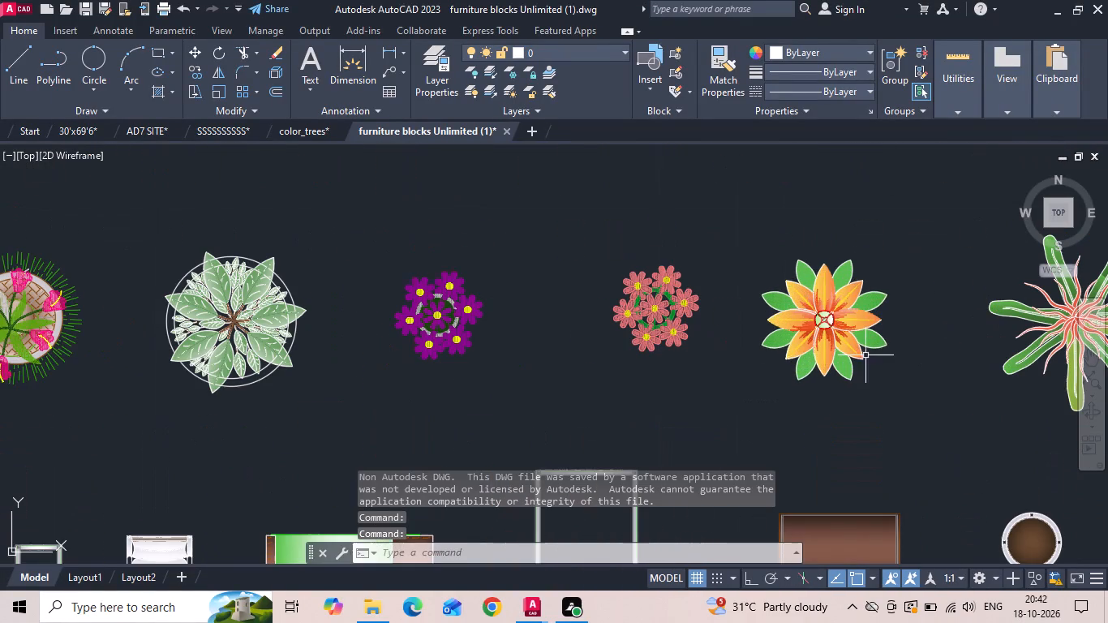
{"action": "middle_click_drag", "start_coordinate": [487, 368], "coordinate": [204, 367]}
{"action": "scroll", "coordinate": [204, 367], "scroll_direction": "down", "scroll_amount": 2}
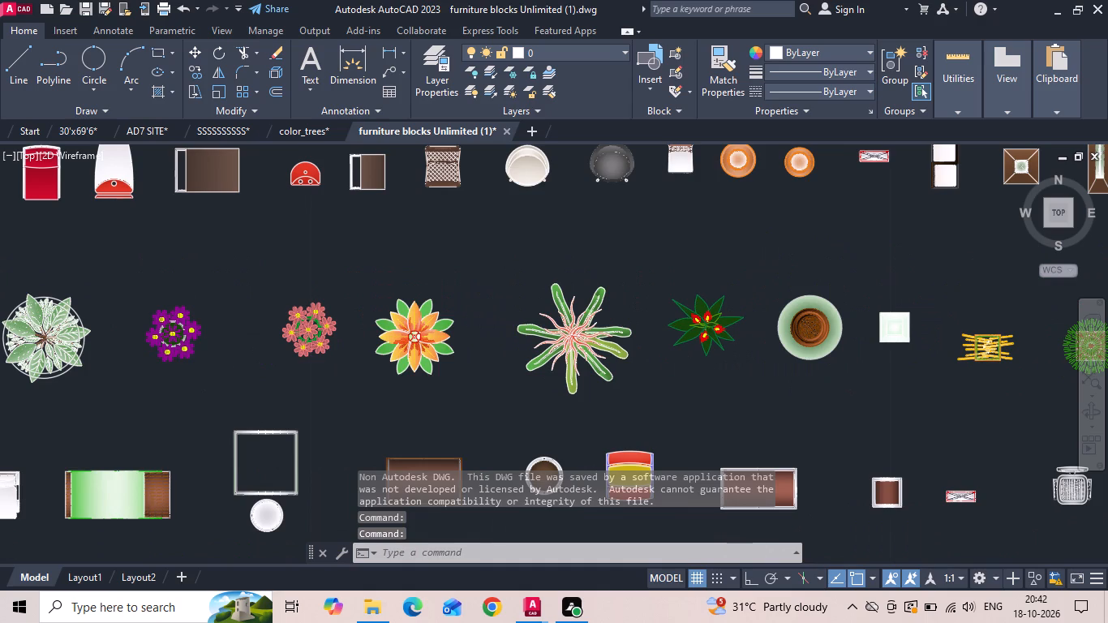
{"action": "scroll", "coordinate": [923, 376], "scroll_direction": "up", "scroll_amount": 2}
{"action": "scroll", "coordinate": [708, 333], "scroll_direction": "up", "scroll_amount": 2}
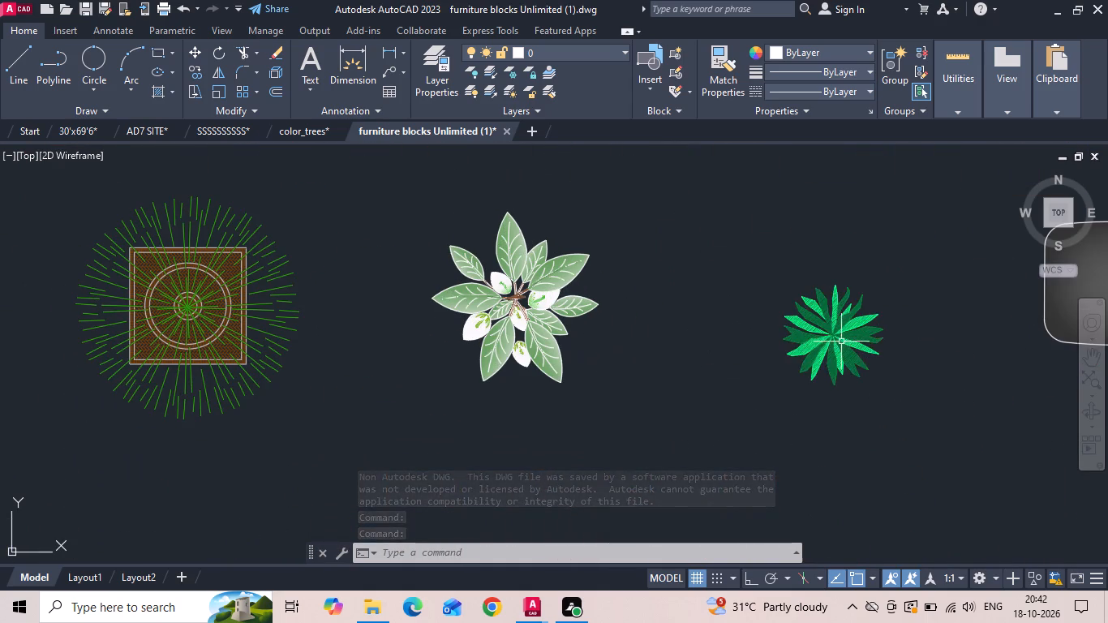
{"action": "left_click", "coordinate": [853, 342]}
{"action": "scroll", "coordinate": [853, 342], "scroll_direction": "down", "scroll_amount": 4}
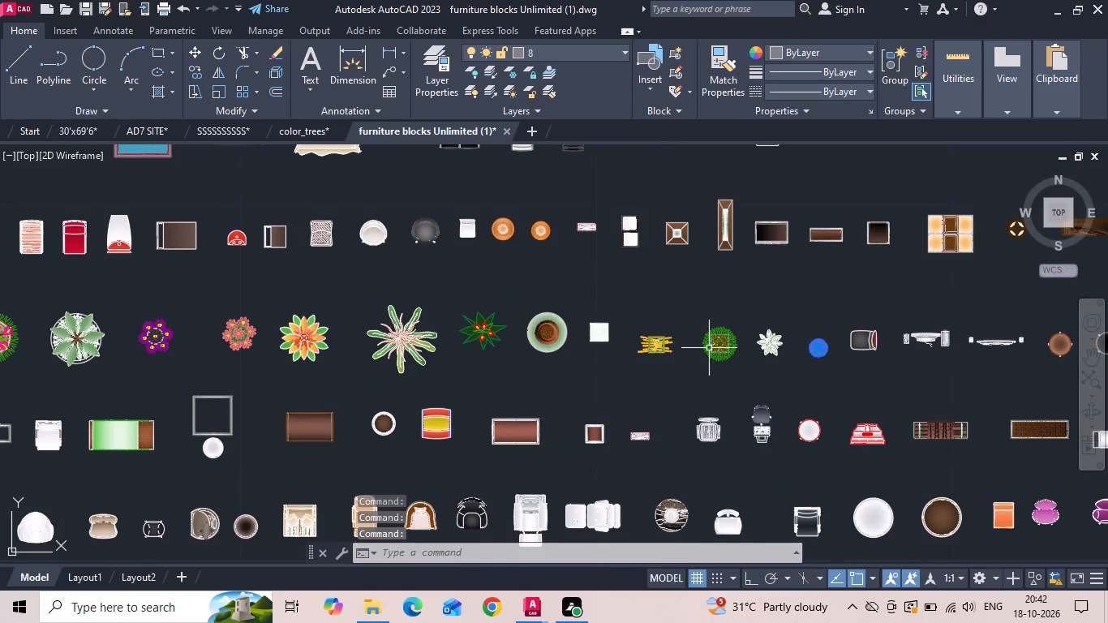
{"action": "scroll", "coordinate": [638, 352], "scroll_direction": "down", "scroll_amount": 2}
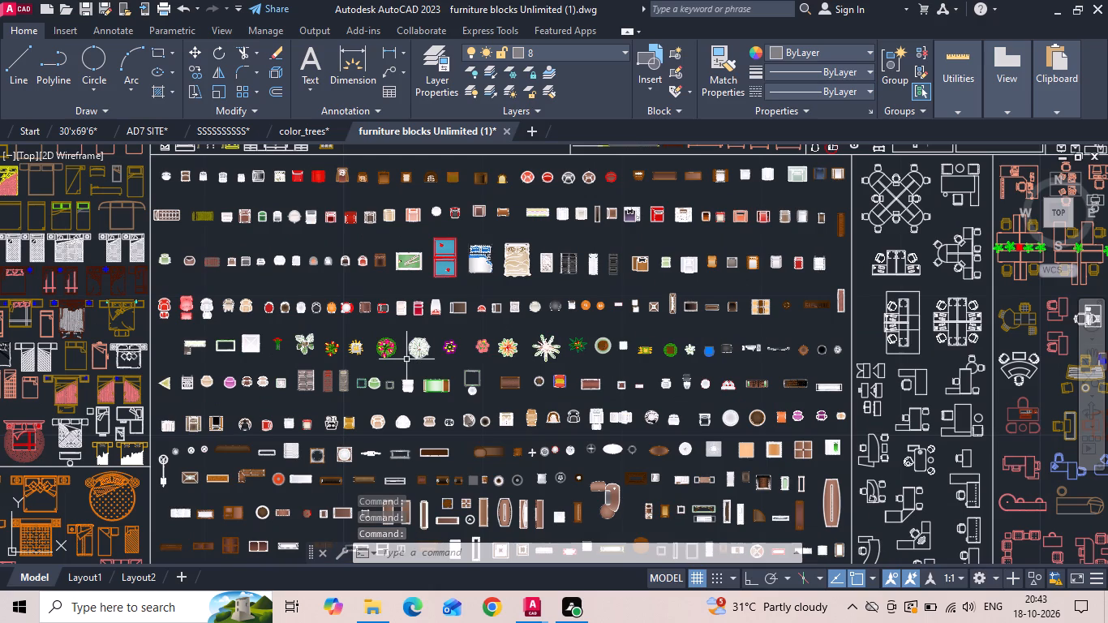
{"action": "scroll", "coordinate": [992, 267], "scroll_direction": "up", "scroll_amount": 5}
{"action": "middle_click_drag", "start_coordinate": [956, 225], "coordinate": [792, 310]}
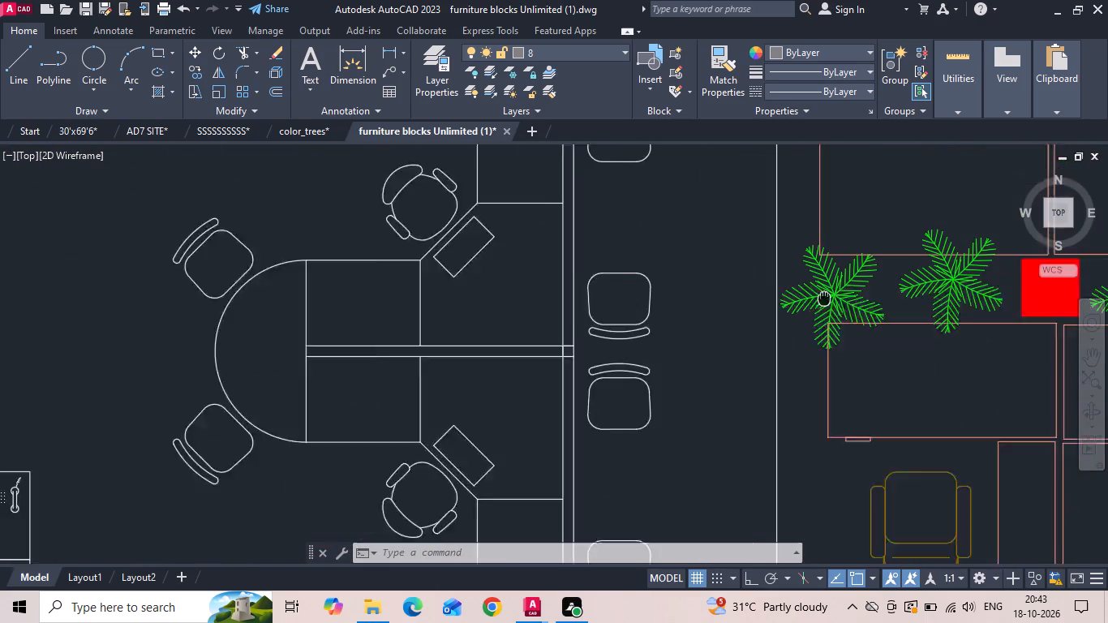
{"action": "middle_click_drag", "start_coordinate": [792, 310], "coordinate": [670, 339]}
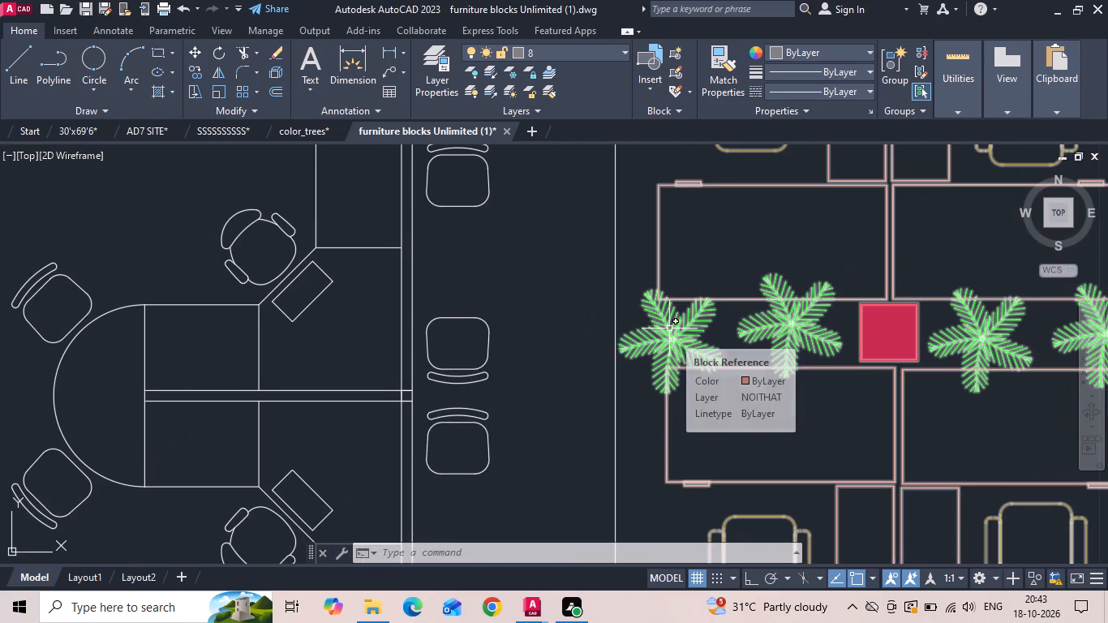
{"action": "scroll", "coordinate": [793, 320], "scroll_direction": "down", "scroll_amount": 3}
{"action": "scroll", "coordinate": [713, 324], "scroll_direction": "down", "scroll_amount": 2}
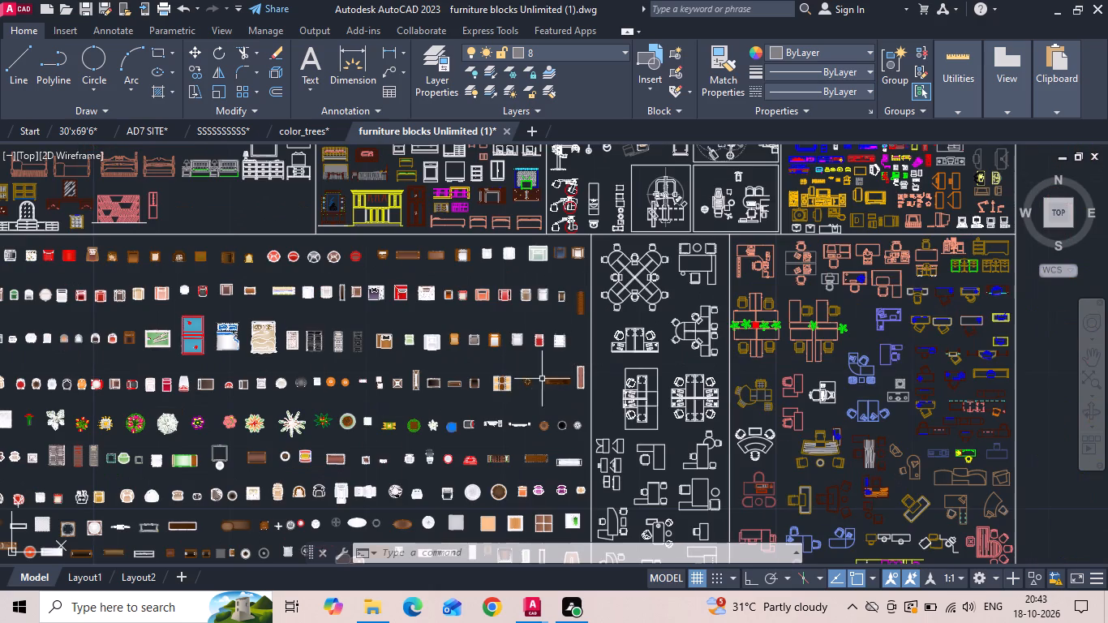
{"action": "scroll", "coordinate": [280, 410], "scroll_direction": "up", "scroll_amount": 2}
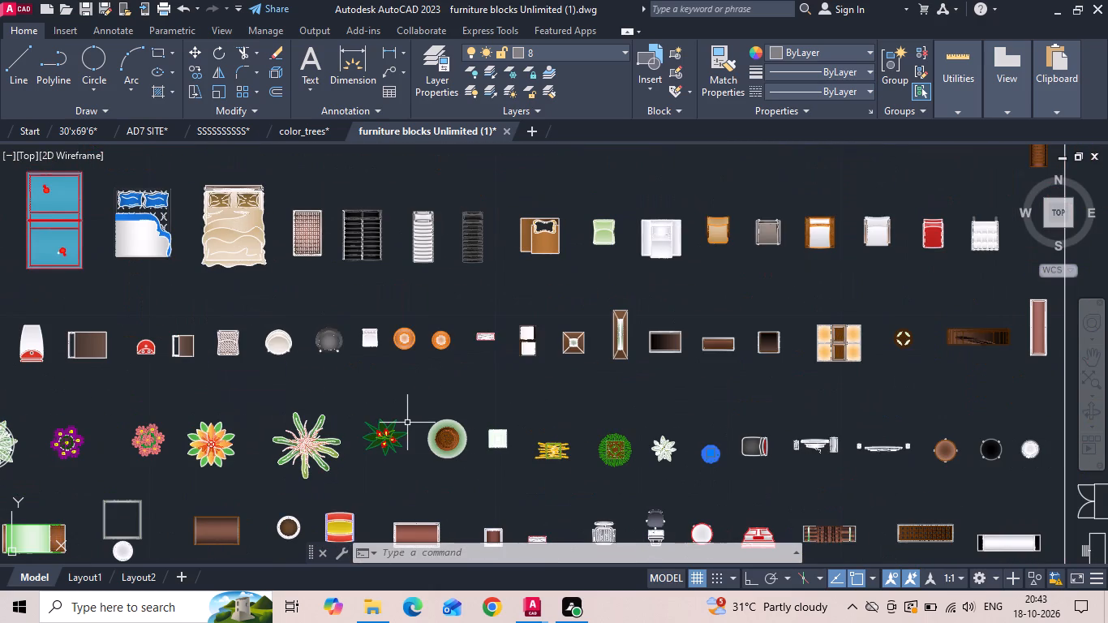
{"action": "key", "text": "ctrl+c"}
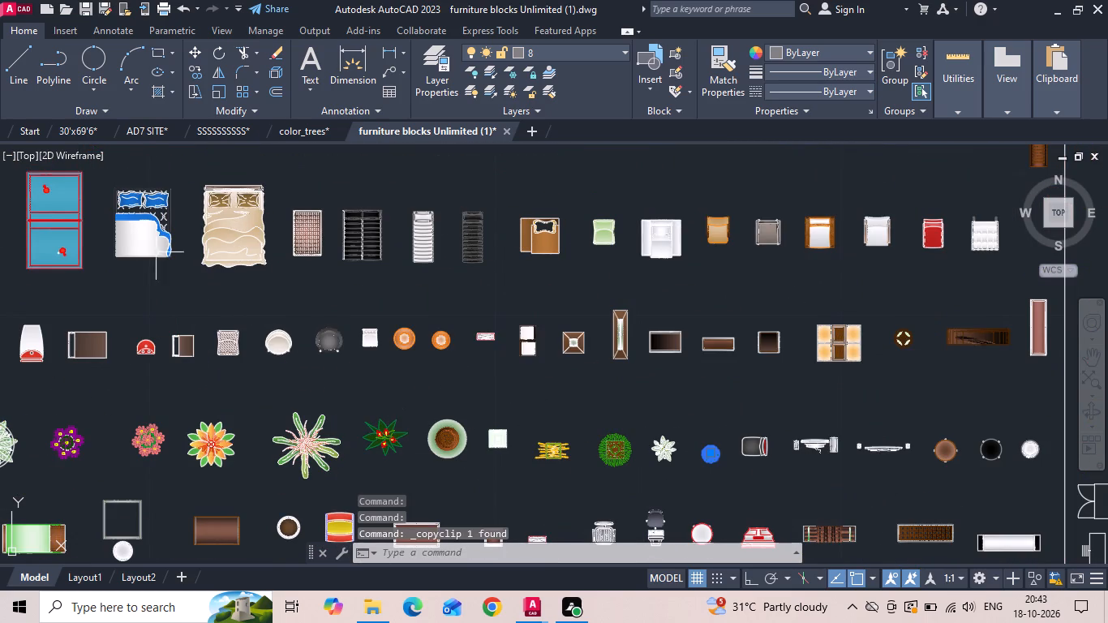
{"action": "left_click", "coordinate": [81, 131]}
{"action": "key", "text": "ctrl+v"}
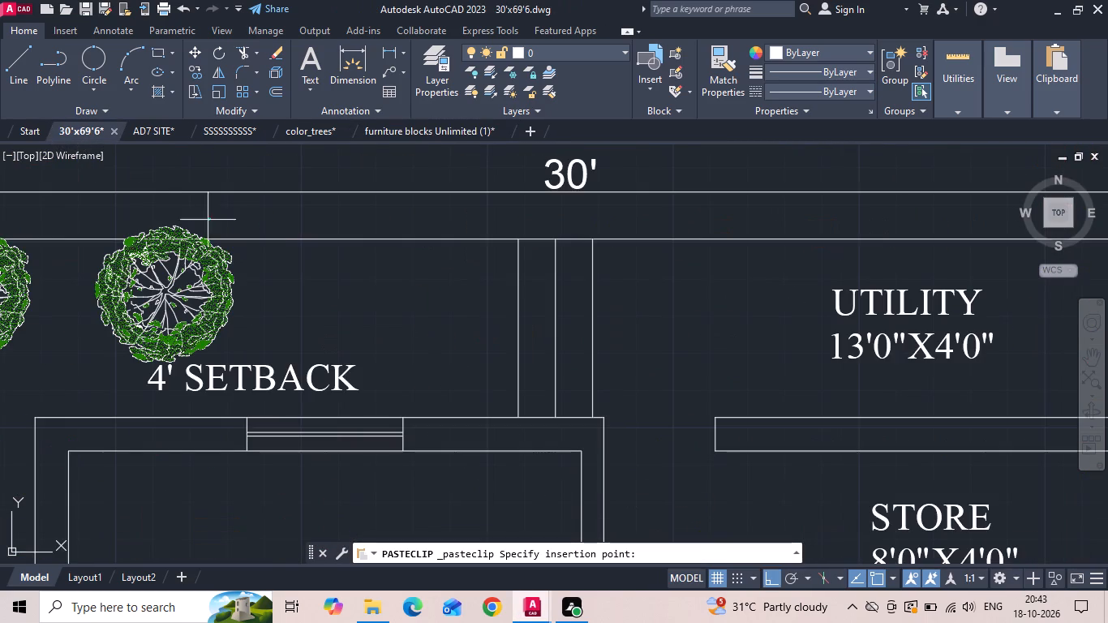
{"action": "scroll", "coordinate": [355, 319], "scroll_direction": "down", "scroll_amount": 1}
{"action": "middle_click_drag", "start_coordinate": [309, 285], "coordinate": [363, 441]}
{"action": "left_click", "coordinate": [343, 299]}
Scale the tiny pasted plant by a factor of 39.3701 from a base point just above it.
{"action": "left_click_drag", "start_coordinate": [316, 333], "coordinate": [384, 264]}
{"action": "left_click", "coordinate": [407, 243]}
{"action": "right_click", "coordinate": [407, 243]}
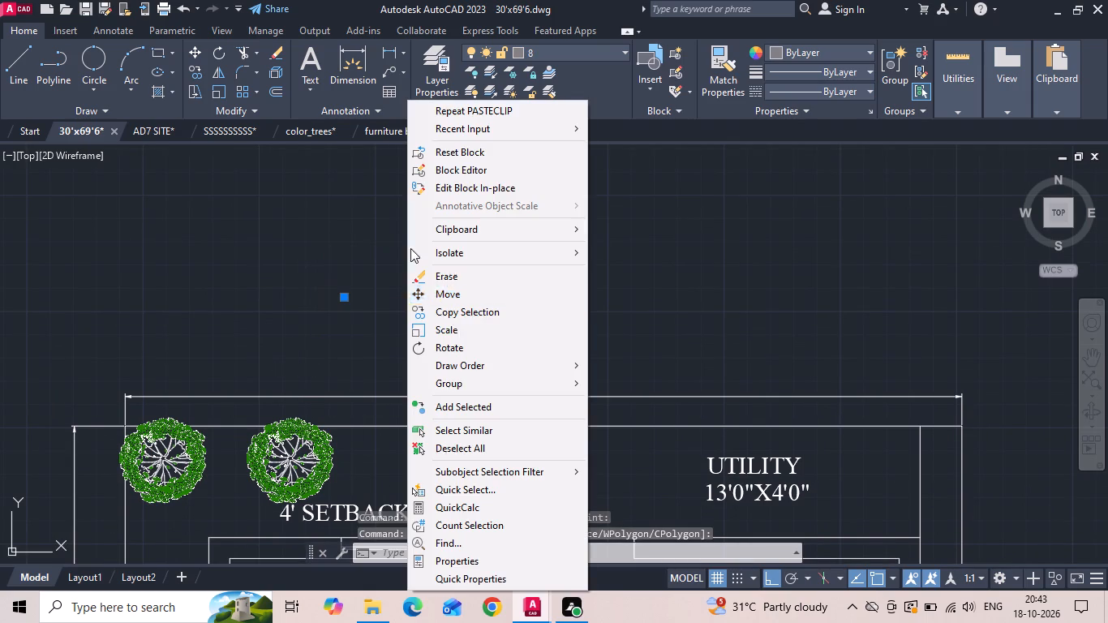
{"action": "left_click", "coordinate": [438, 336]}
{"action": "scroll", "coordinate": [338, 336], "scroll_direction": "up", "scroll_amount": 1}
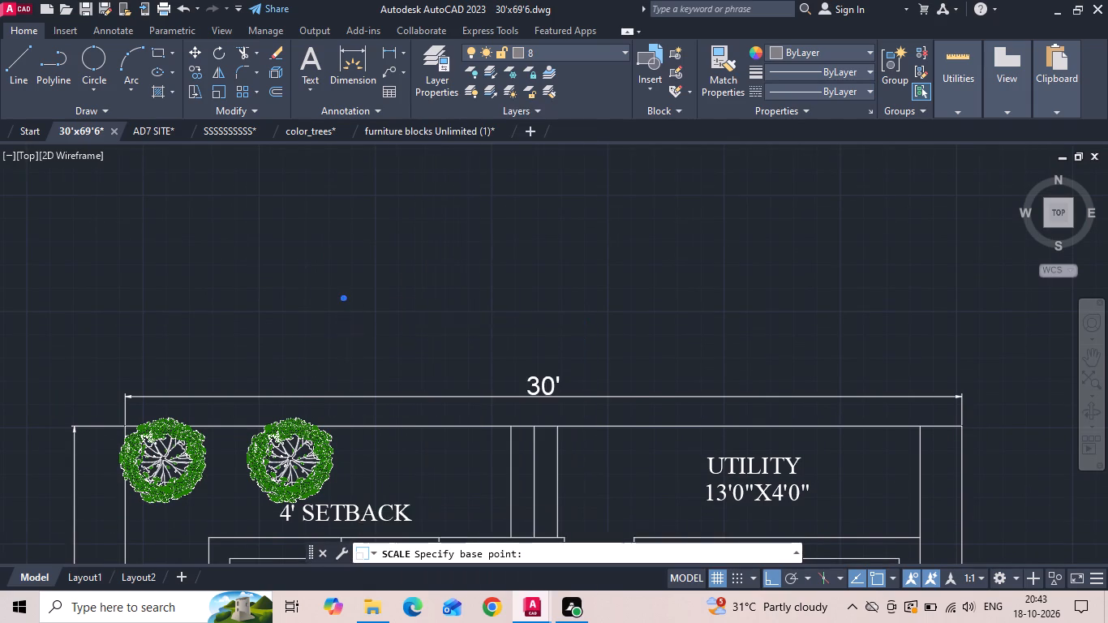
{"action": "left_click_drag", "start_coordinate": [350, 268], "coordinate": [353, 286]}
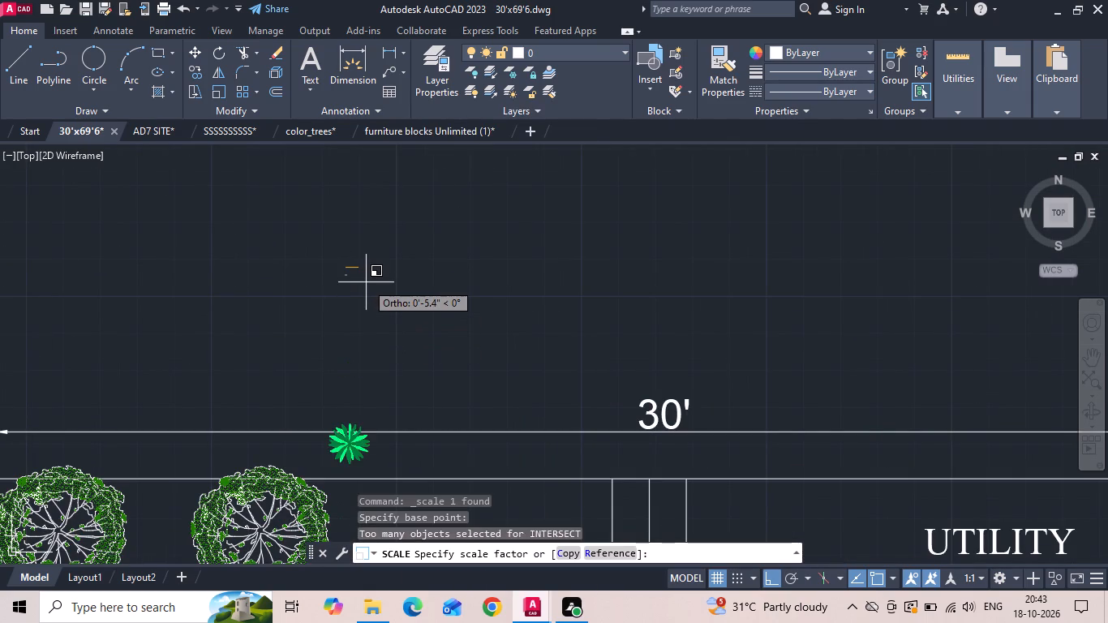
{"action": "type", "text": "39"}
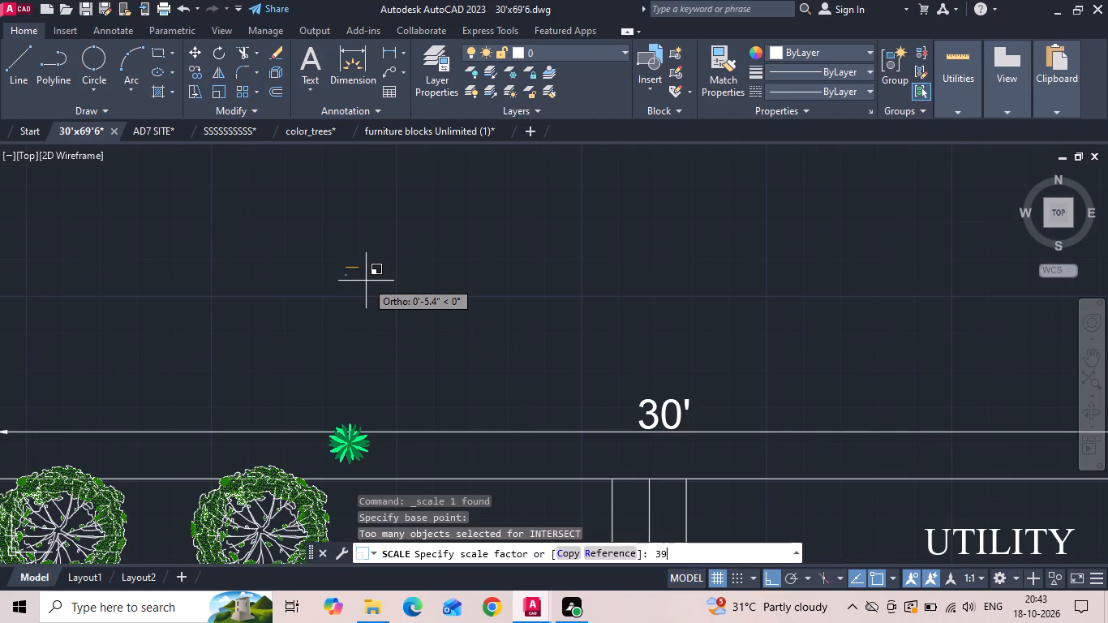
{"action": "type", "text": ".3701"}
{"action": "key", "text": "Return"}
{"action": "scroll", "coordinate": [366, 281], "scroll_direction": "down", "scroll_amount": 2}
{"action": "scroll", "coordinate": [378, 394], "scroll_direction": "up", "scroll_amount": 2}
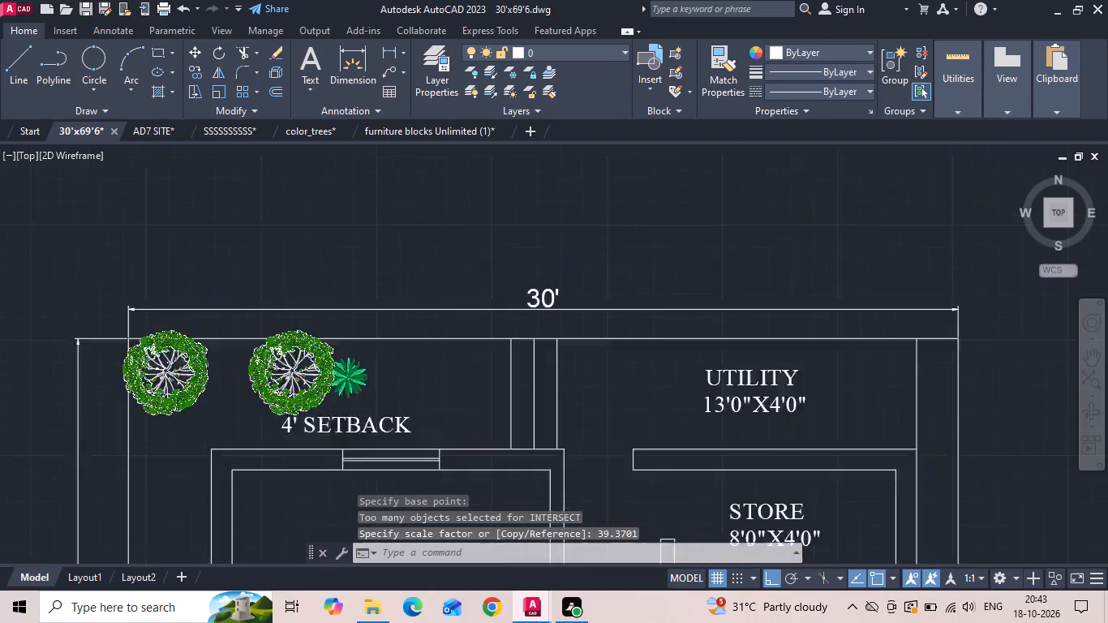
Delete the two remaining round leafy trees from the 4' setback, including their leftover pieces, keeping the spiky plant.
{"action": "left_click", "coordinate": [283, 364]}
{"action": "key", "text": "Escape"}
{"action": "left_click_drag", "start_coordinate": [156, 277], "coordinate": [155, 275]}
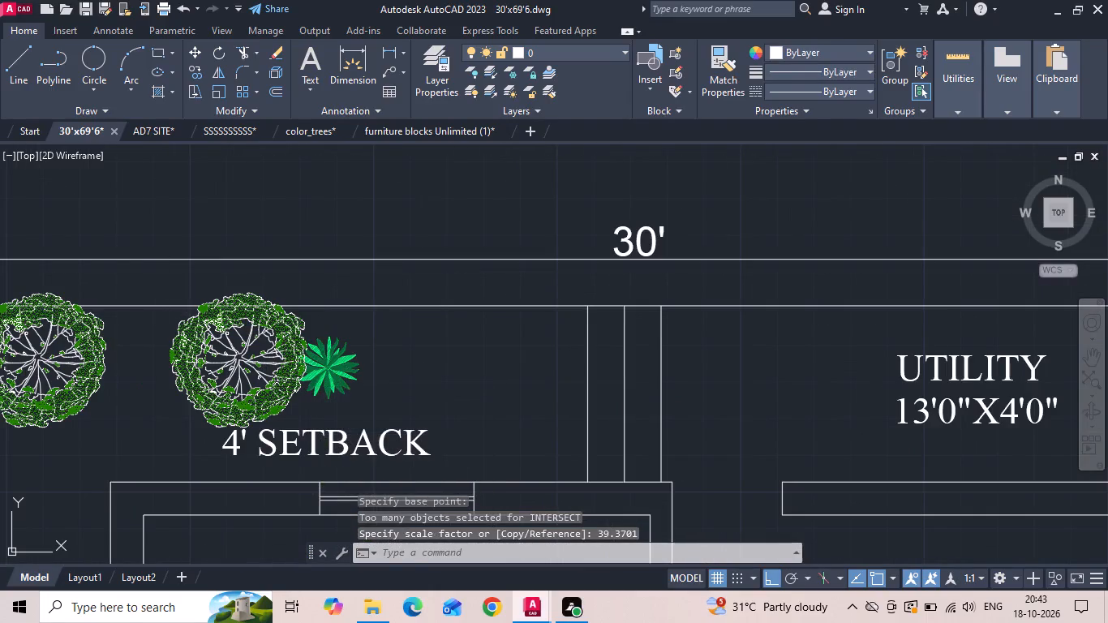
{"action": "left_click_drag", "start_coordinate": [155, 275], "coordinate": [165, 291]}
{"action": "left_click", "coordinate": [311, 459]}
{"action": "key", "text": "Delete"}
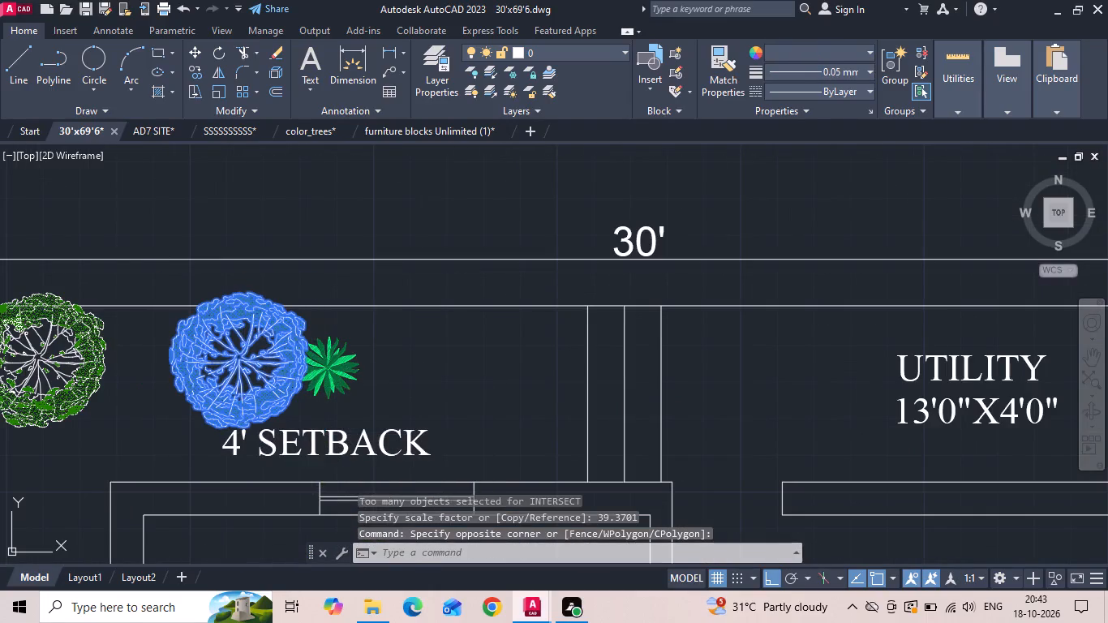
{"action": "middle_click_drag", "start_coordinate": [317, 361], "coordinate": [496, 320]}
{"action": "left_click_drag", "start_coordinate": [130, 419], "coordinate": [155, 379]}
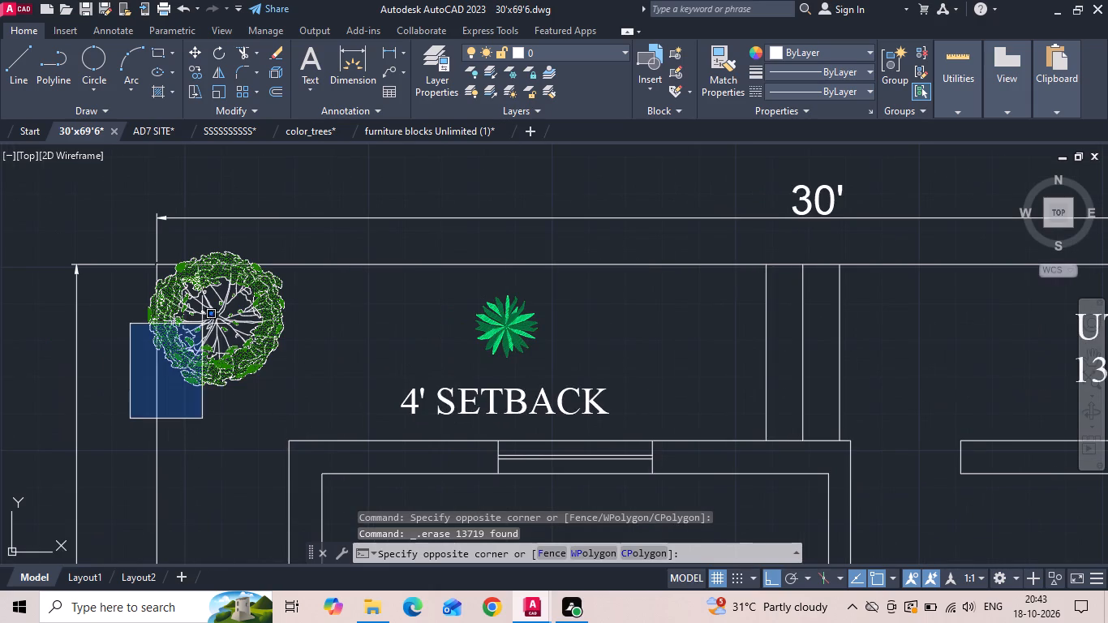
{"action": "left_click", "coordinate": [283, 242]}
{"action": "key", "text": "Delete"}
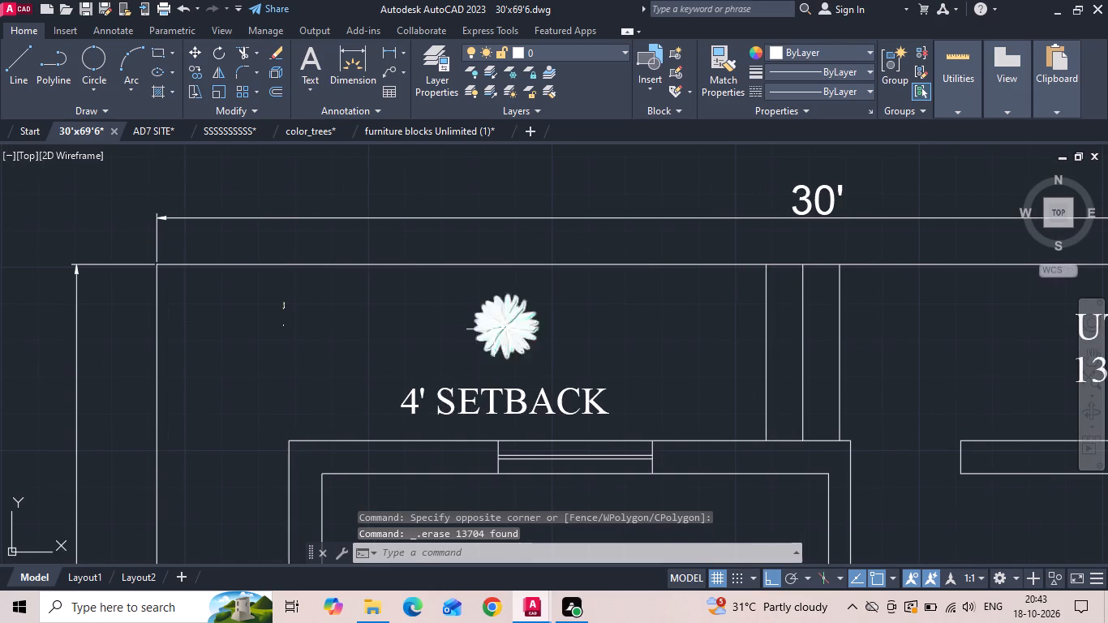
{"action": "left_click_drag", "start_coordinate": [263, 296], "coordinate": [277, 352]}
{"action": "left_click", "coordinate": [286, 364]}
{"action": "key", "text": "Delete"}
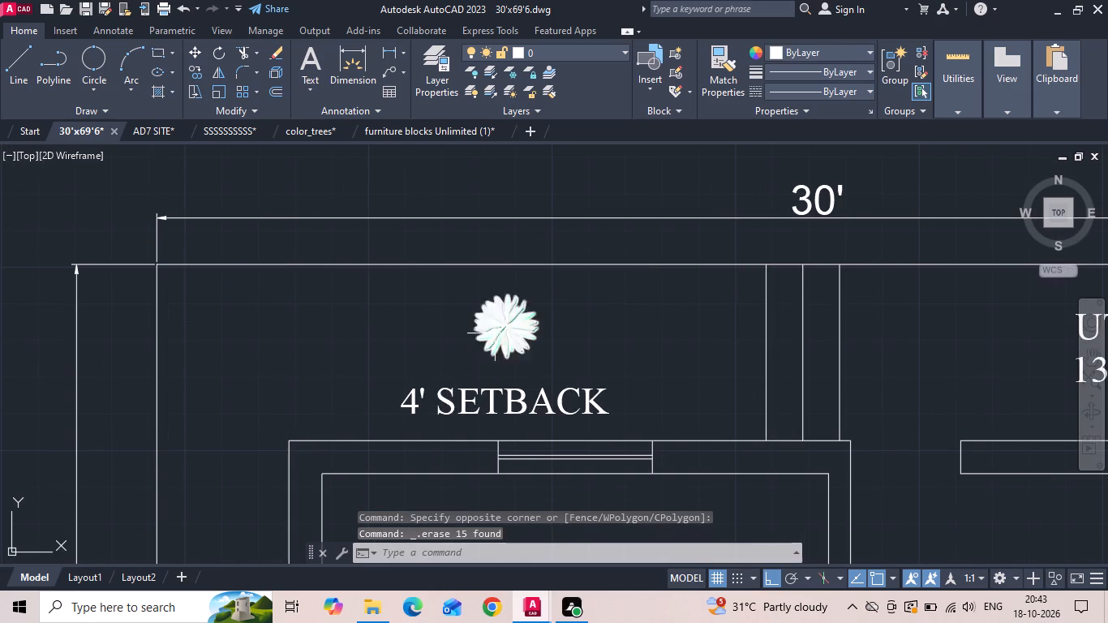
Enlarge the spiky green plant freehand about its centre to roughly twice its size, above the 4' SETBACK label.
{"action": "left_click", "coordinate": [497, 334]}
{"action": "right_click", "coordinate": [501, 334]}
{"action": "left_click", "coordinate": [572, 324]}
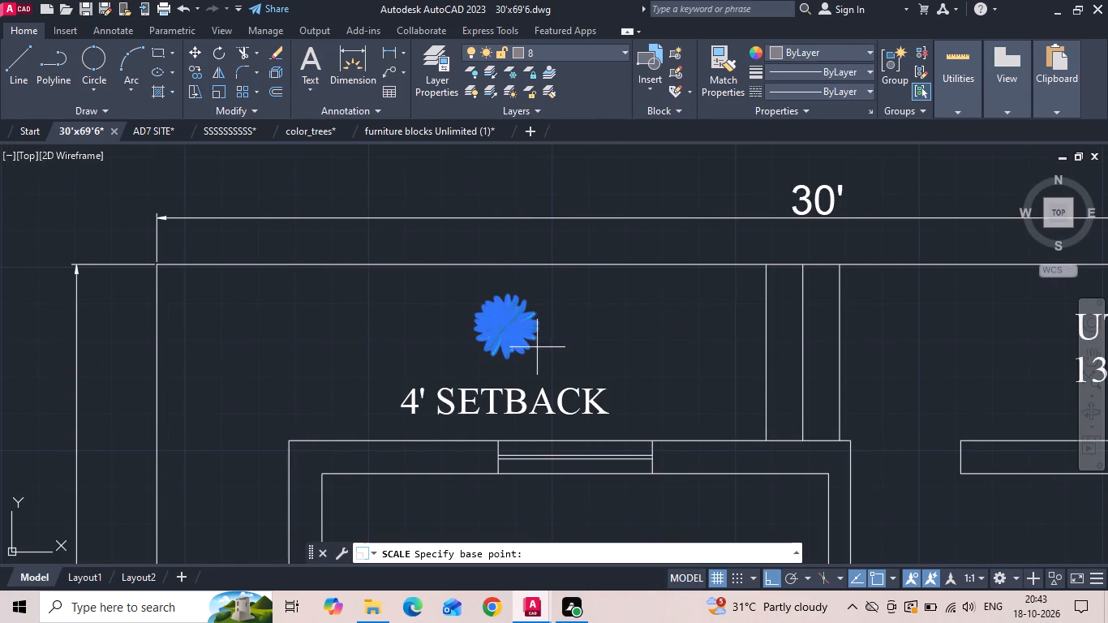
{"action": "left_click", "coordinate": [508, 327]}
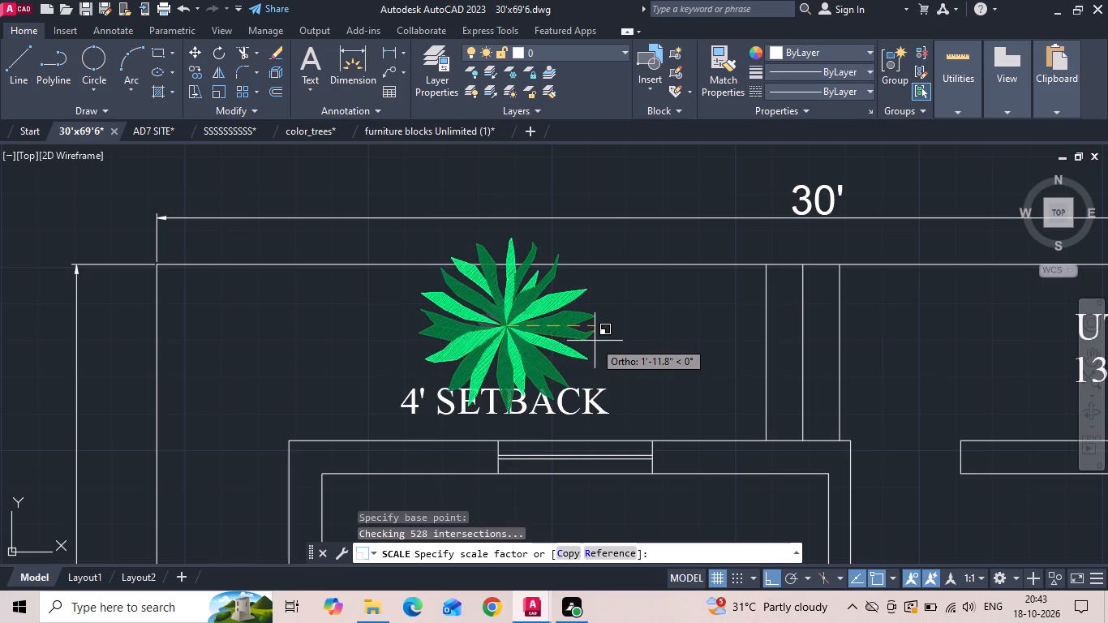
{"action": "left_click", "coordinate": [575, 334]}
Move the enlarged spiky plant about 6' straight left to the plot corner end of the 4' setback.
{"action": "left_click", "coordinate": [528, 324]}
{"action": "right_click", "coordinate": [528, 324]}
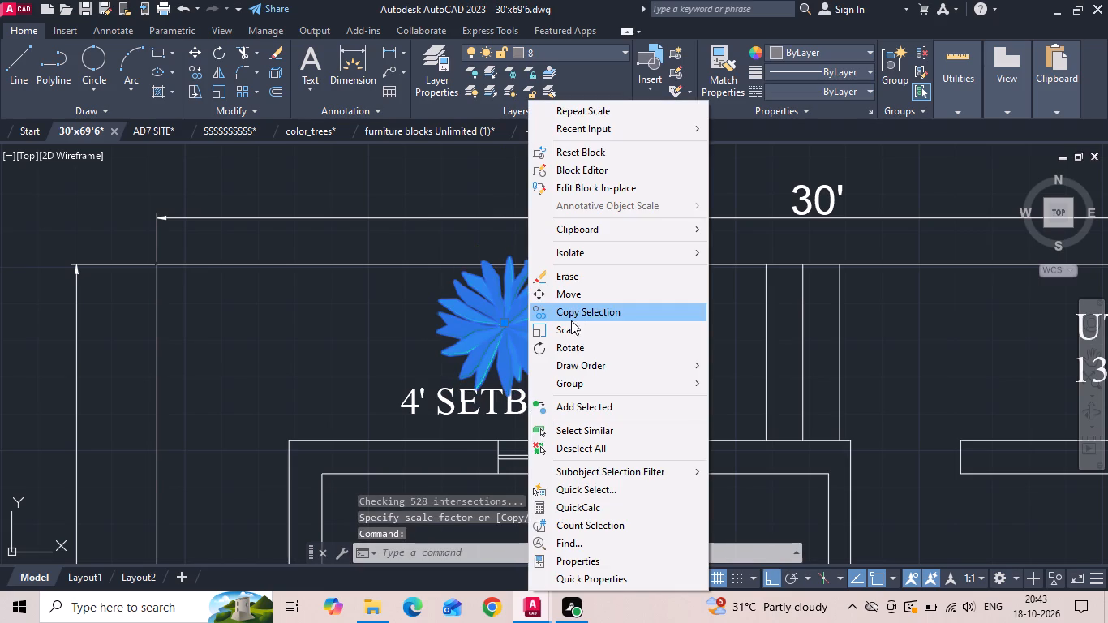
{"action": "left_click", "coordinate": [572, 299]}
{"action": "left_click_drag", "start_coordinate": [517, 339], "coordinate": [461, 347]}
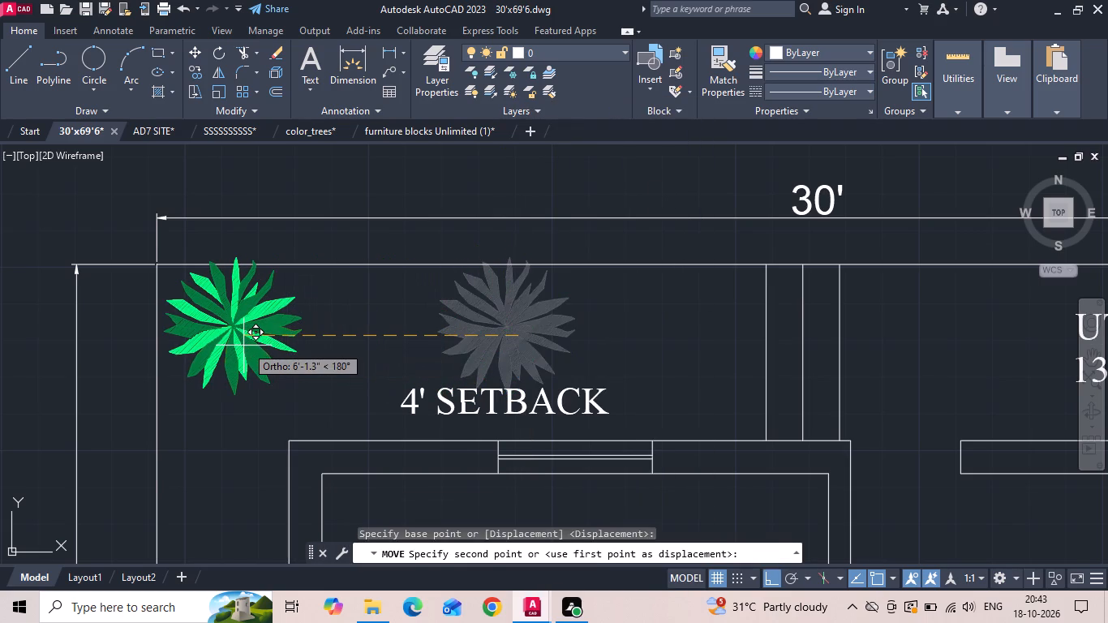
{"action": "double_click", "coordinate": [239, 346]}
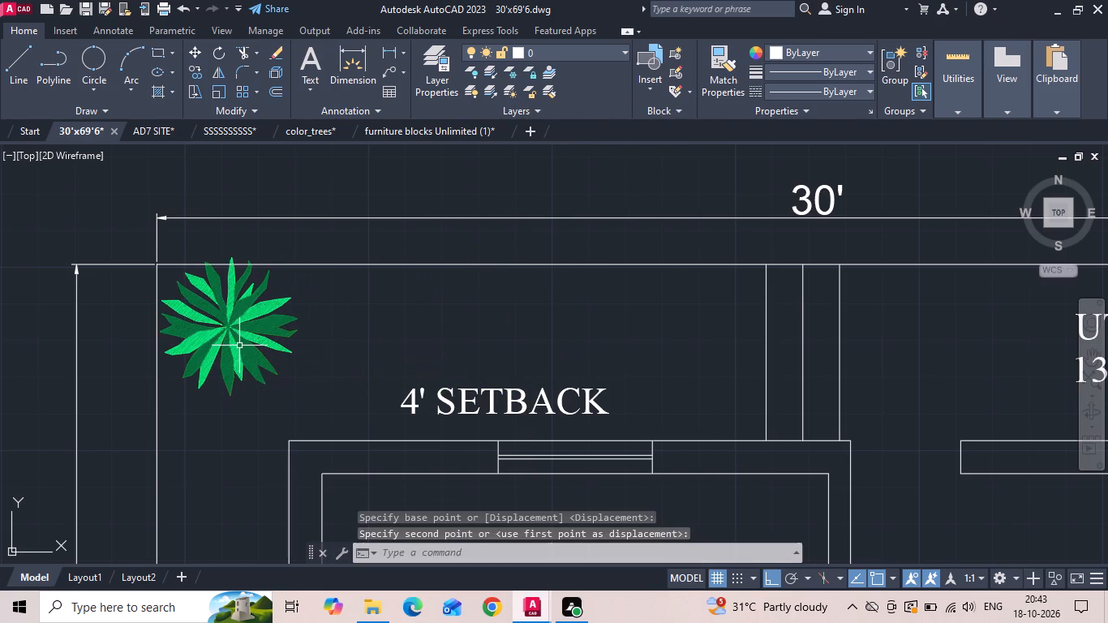
Copy the spiky plant horizontally twice along the 4' setback, at about 9' and 4'8" to its right.
{"action": "right_click", "coordinate": [239, 346]}
{"action": "left_click", "coordinate": [184, 407]}
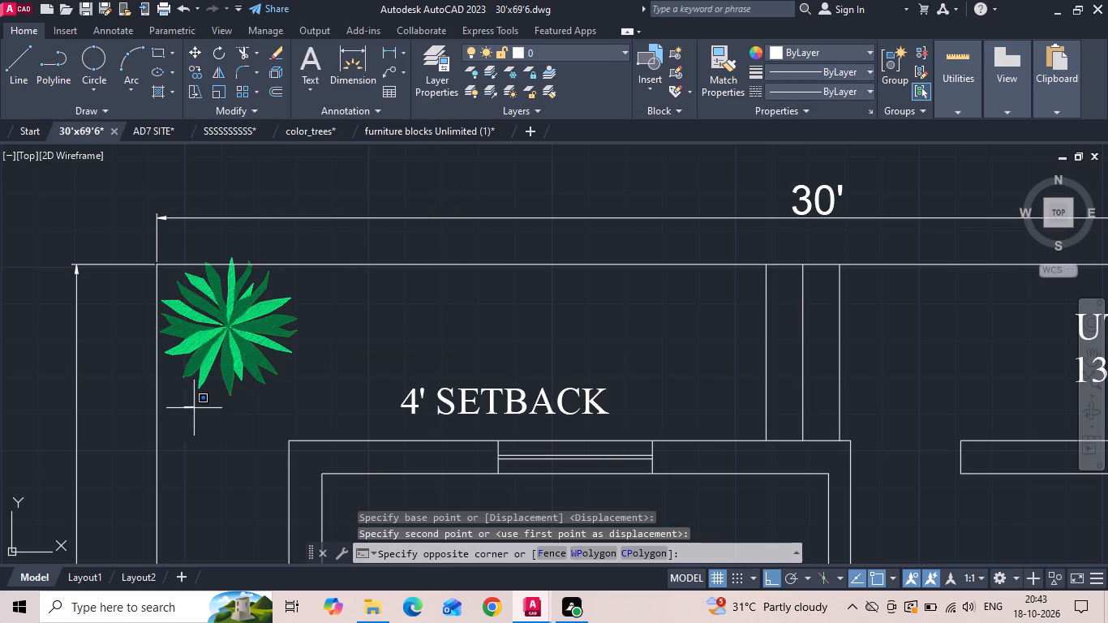
{"action": "left_click", "coordinate": [186, 310]}
{"action": "left_click_drag", "start_coordinate": [293, 311], "coordinate": [273, 327]}
{"action": "left_click", "coordinate": [249, 340]}
{"action": "right_click", "coordinate": [249, 340]}
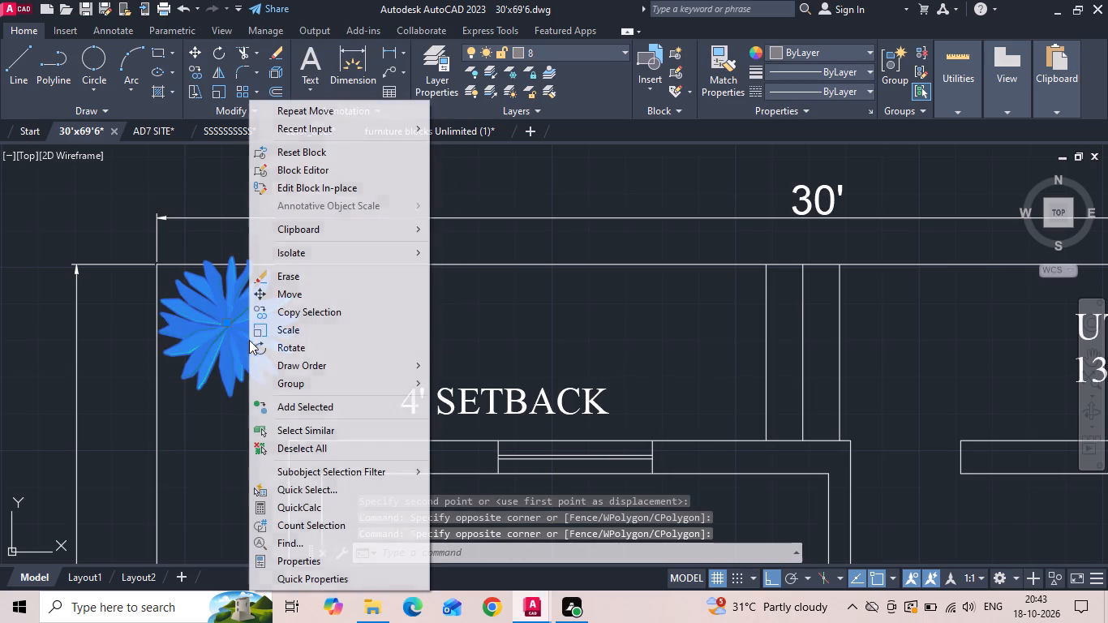
{"action": "left_click", "coordinate": [287, 310]}
{"action": "left_click", "coordinate": [244, 340]}
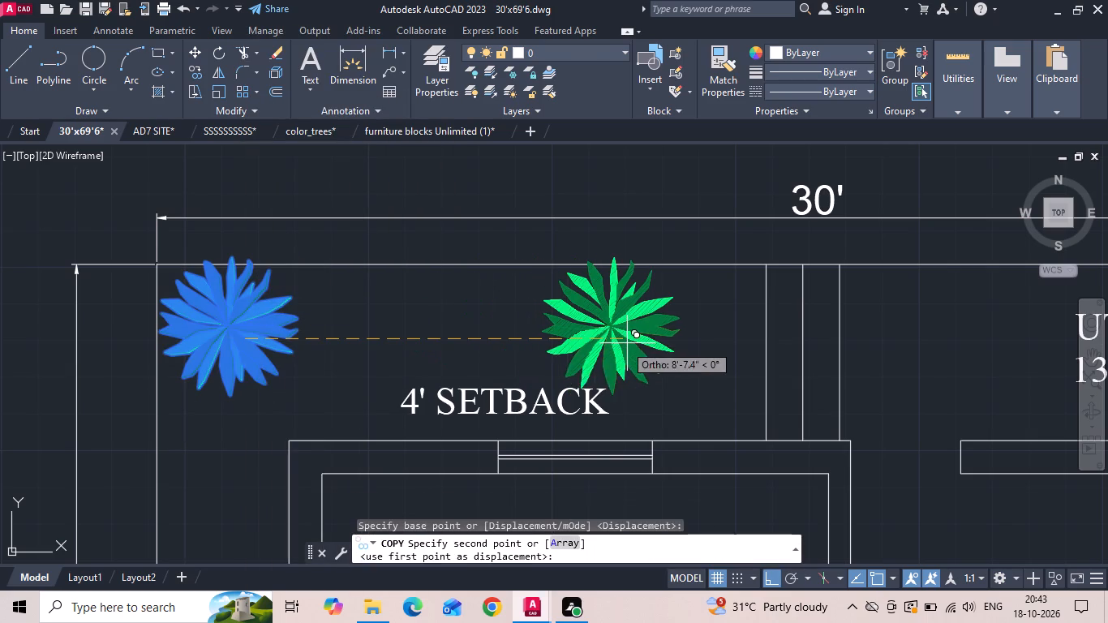
{"action": "left_click", "coordinate": [651, 342]}
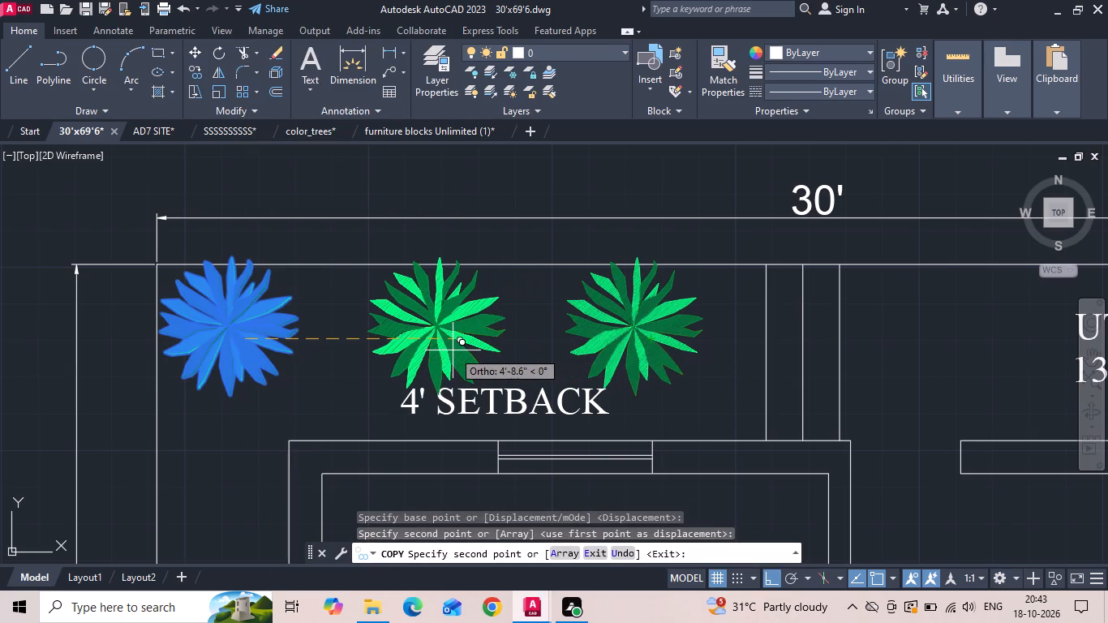
{"action": "left_click", "coordinate": [451, 350]}
{"action": "key", "text": "Escape"}
Copy the row of three spiky plants down to the 4' setback below the ground floor M.BEDROOM, turning Ortho off for placement.
{"action": "left_click_drag", "start_coordinate": [724, 303], "coordinate": [607, 343]}
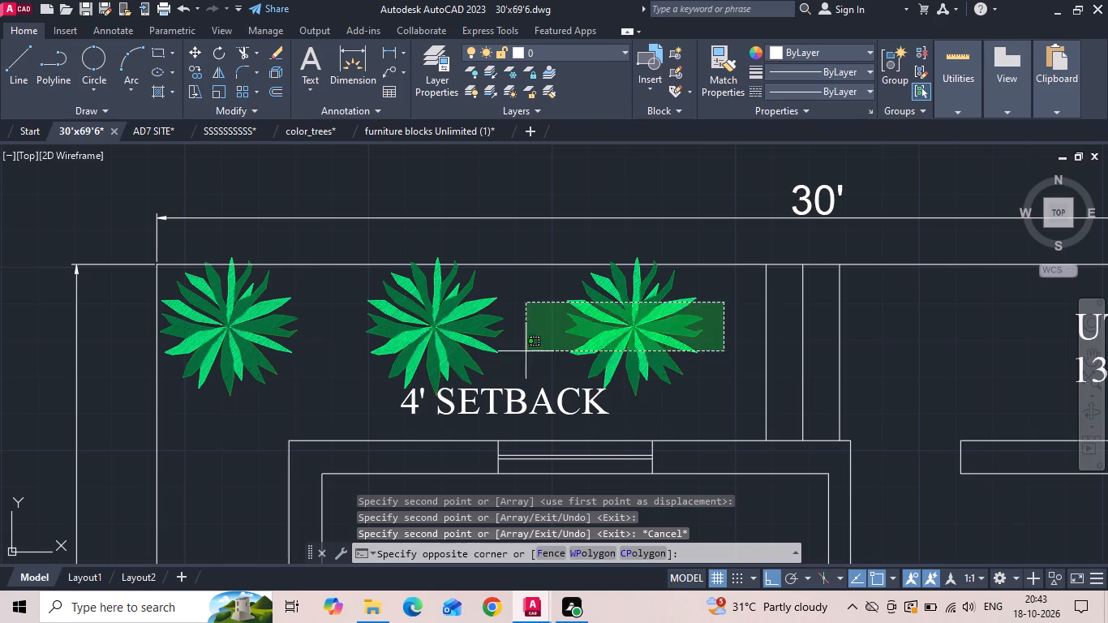
{"action": "left_click", "coordinate": [264, 345]}
{"action": "right_click", "coordinate": [264, 345]}
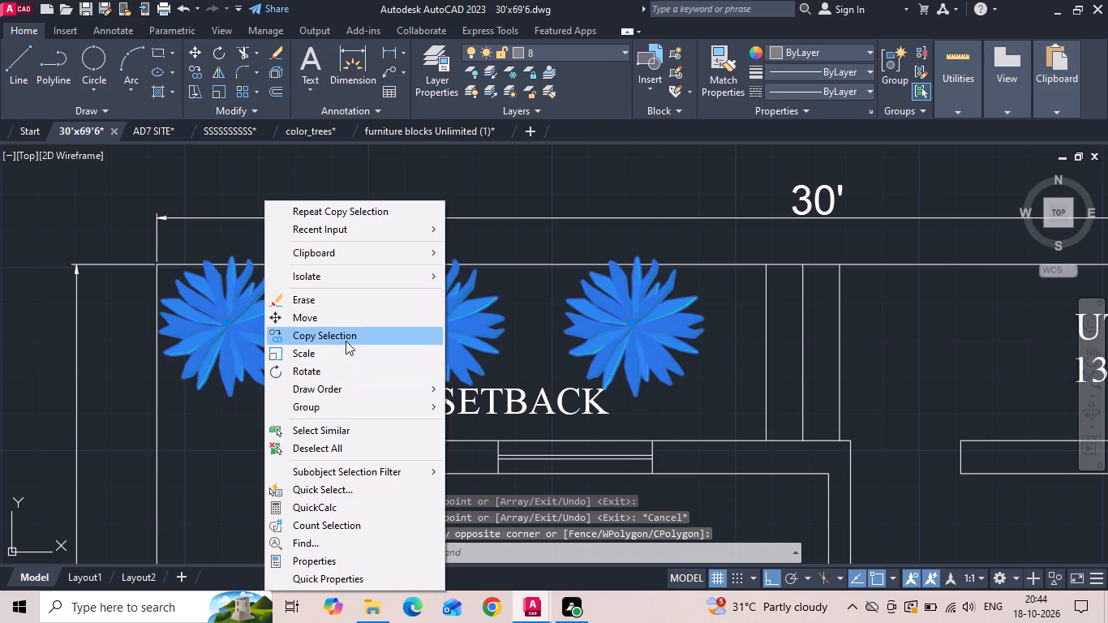
{"action": "left_click", "coordinate": [346, 341]}
{"action": "left_click", "coordinate": [762, 266]}
{"action": "scroll", "coordinate": [545, 265], "scroll_direction": "down", "scroll_amount": 2}
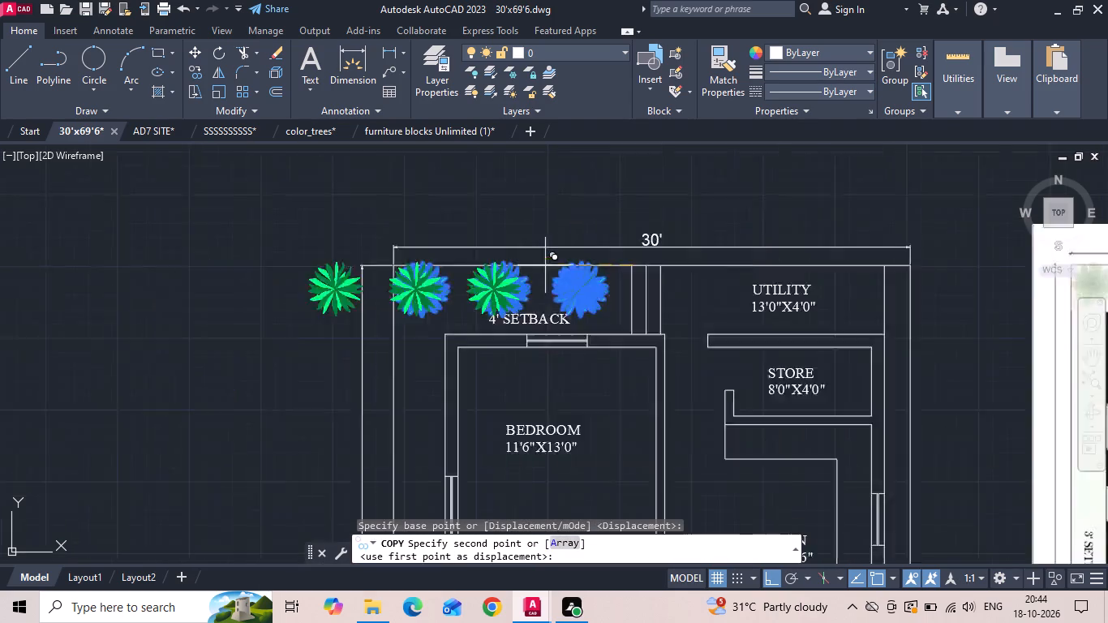
{"action": "scroll", "coordinate": [538, 252], "scroll_direction": "down", "scroll_amount": 3}
{"action": "middle_click_drag", "start_coordinate": [565, 450], "coordinate": [534, 329]}
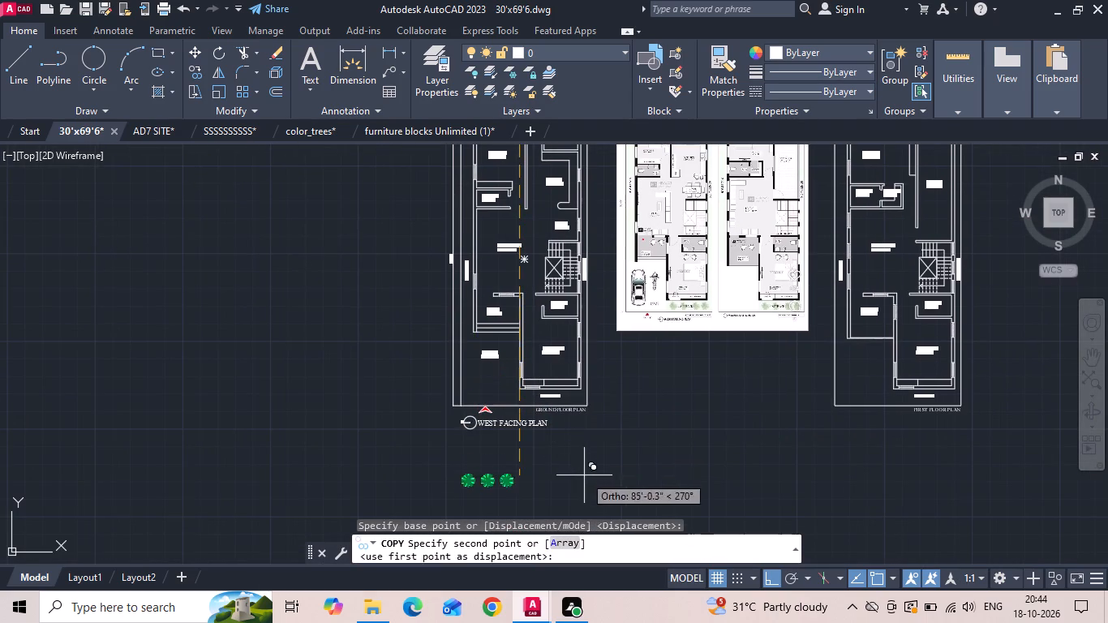
{"action": "left_click", "coordinate": [771, 575]}
{"action": "scroll", "coordinate": [636, 428], "scroll_direction": "up", "scroll_amount": 2}
{"action": "scroll", "coordinate": [503, 378], "scroll_direction": "up", "scroll_amount": 1}
{"action": "left_click", "coordinate": [481, 301]}
{"action": "key", "text": "Escape"}
Move the three copied plants down and right so the last one sits inside the plot's lower right corner.
{"action": "scroll", "coordinate": [380, 303], "scroll_direction": "up", "scroll_amount": 2}
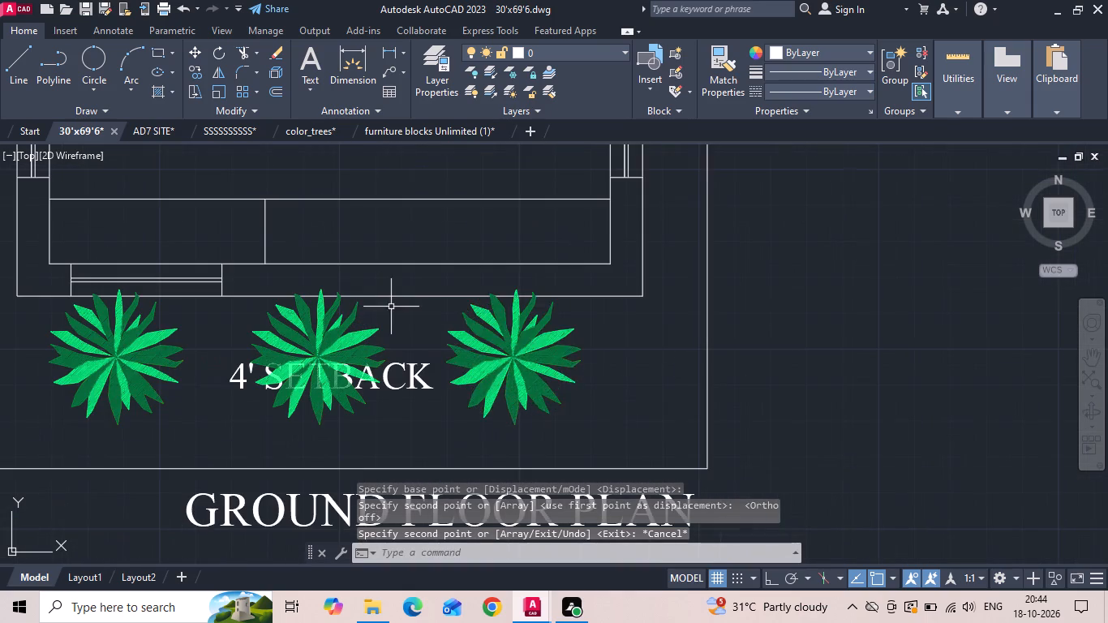
{"action": "left_click_drag", "start_coordinate": [617, 330], "coordinate": [574, 335]}
{"action": "left_click", "coordinate": [84, 350]}
{"action": "right_click", "coordinate": [84, 350]}
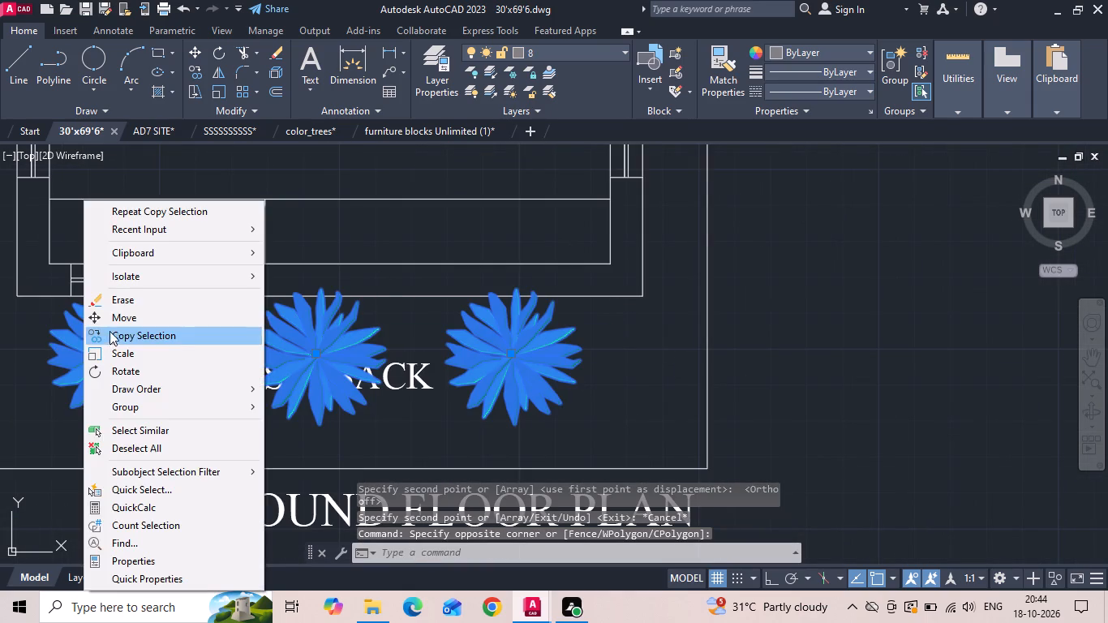
{"action": "left_click", "coordinate": [118, 324]}
{"action": "left_click_drag", "start_coordinate": [507, 410], "coordinate": [517, 418]}
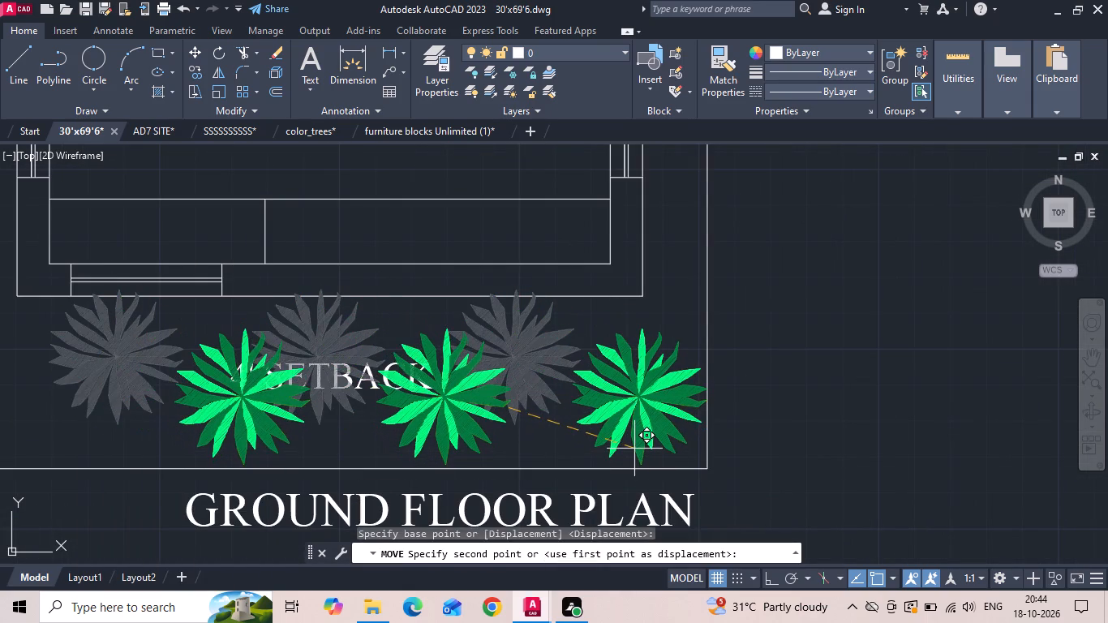
{"action": "left_click", "coordinate": [634, 443]}
Move the lower 4' SETBACK label up, just beneath the M.BEDROOM's outer wall.
{"action": "left_click", "coordinate": [349, 391]}
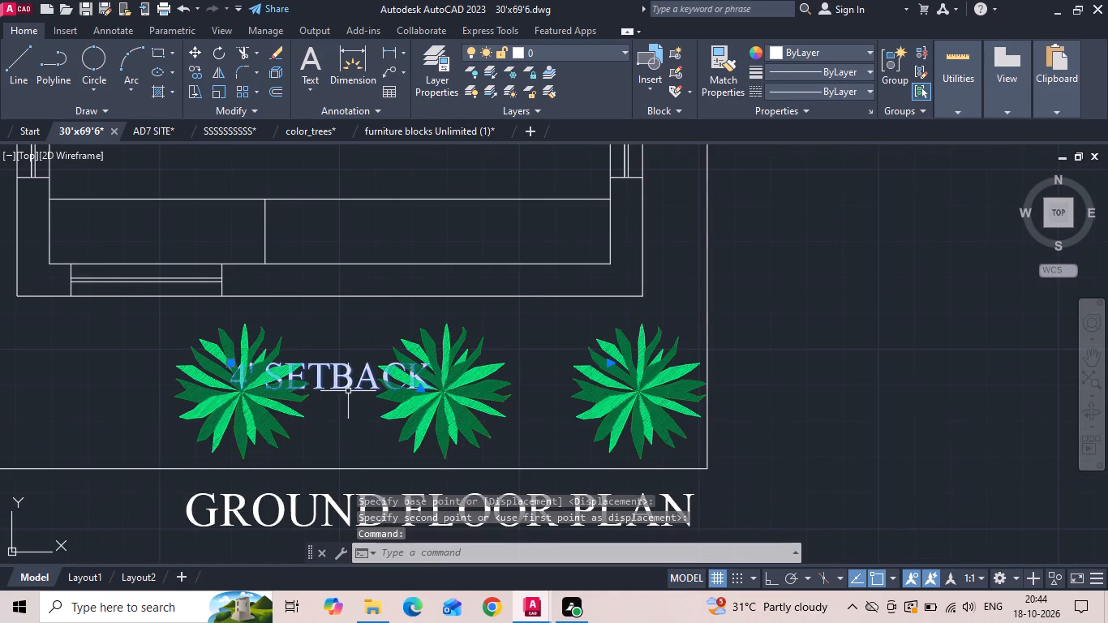
{"action": "right_click", "coordinate": [331, 368]}
{"action": "left_click", "coordinate": [378, 286]}
{"action": "left_click_drag", "start_coordinate": [539, 372], "coordinate": [543, 362]}
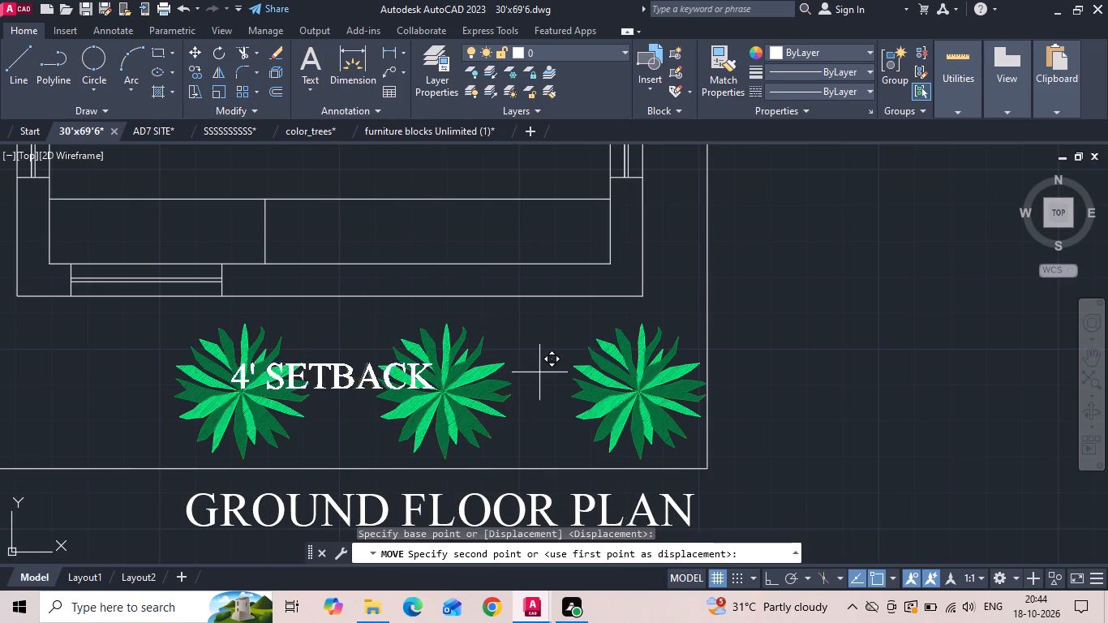
{"action": "left_click", "coordinate": [548, 317]}
With Ortho on, copy the leftmost plant horizontally to its left to make a fourth plant in the lower setback row.
{"action": "scroll", "coordinate": [554, 345], "scroll_direction": "down", "scroll_amount": 1}
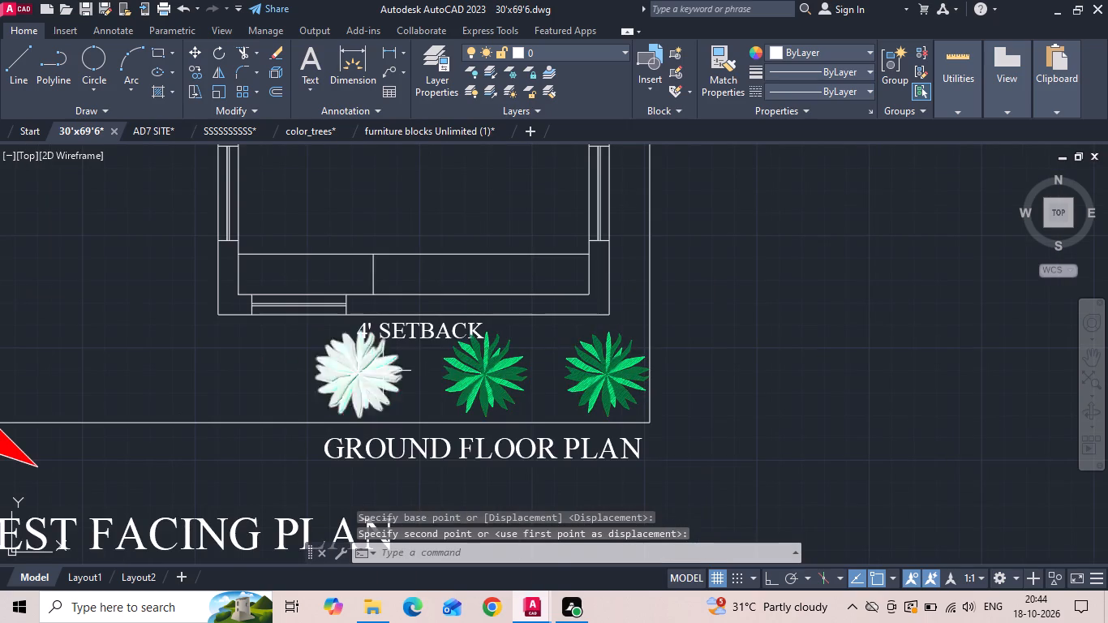
{"action": "left_click", "coordinate": [383, 371]}
{"action": "right_click", "coordinate": [383, 371]}
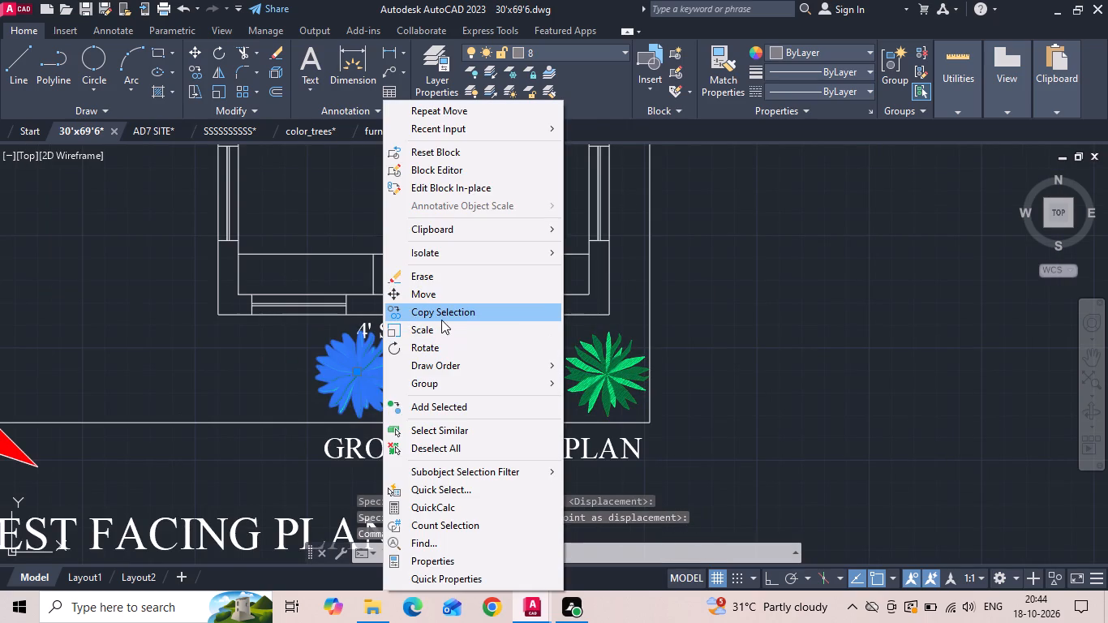
{"action": "left_click", "coordinate": [441, 320]}
{"action": "key", "text": "F8"}
{"action": "left_click", "coordinate": [782, 310]}
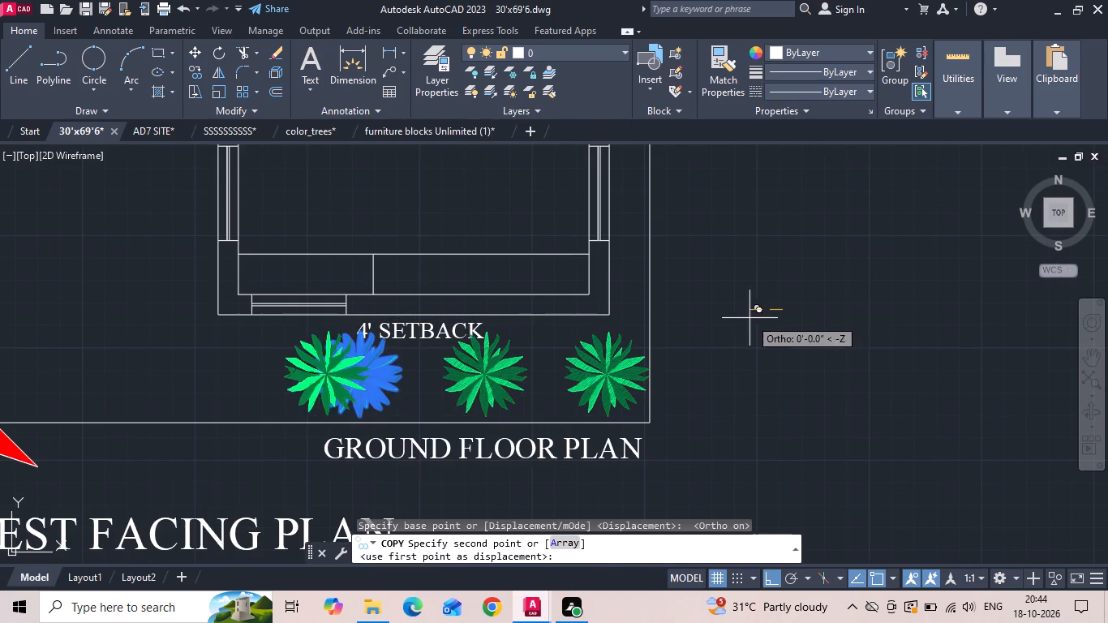
{"action": "left_click", "coordinate": [664, 318]}
{"action": "key", "text": "Escape"}
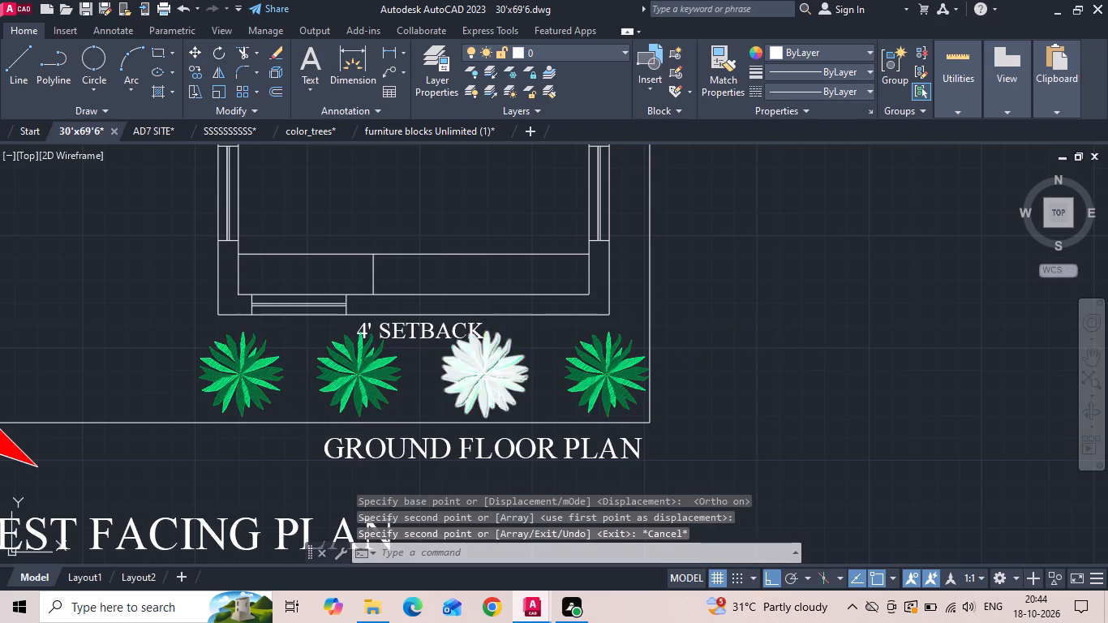
Shift the two middle plants of the lower setback row slightly right to even out the spacing.
{"action": "left_click", "coordinate": [499, 380]}
{"action": "left_click", "coordinate": [381, 380]}
{"action": "right_click", "coordinate": [381, 380]}
{"action": "left_click", "coordinate": [404, 322]}
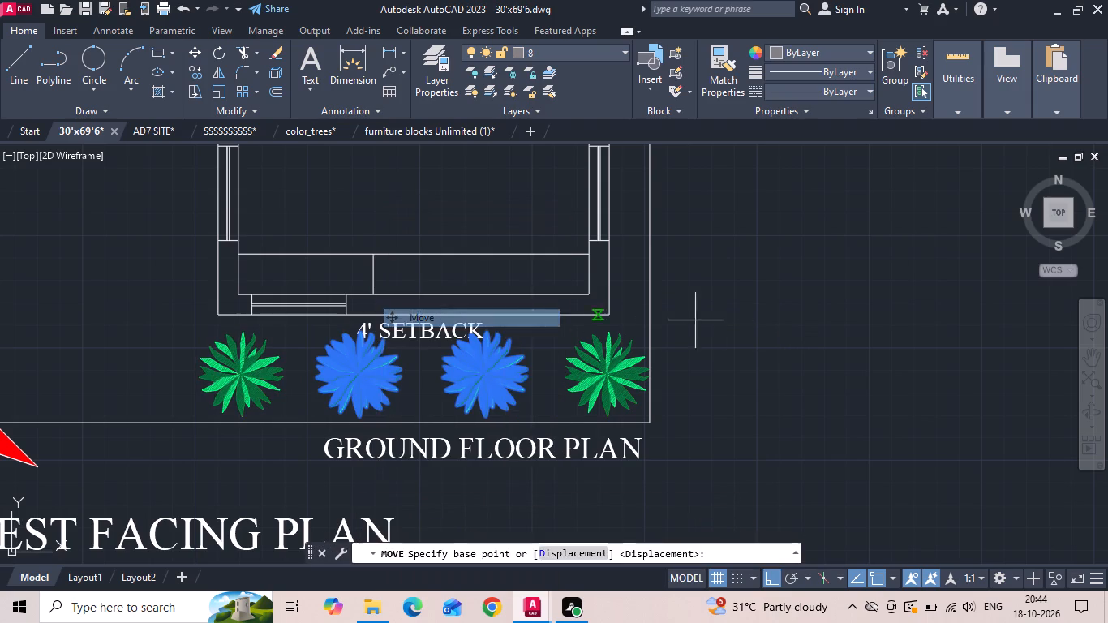
{"action": "left_click", "coordinate": [788, 328]}
{"action": "left_click", "coordinate": [792, 329]}
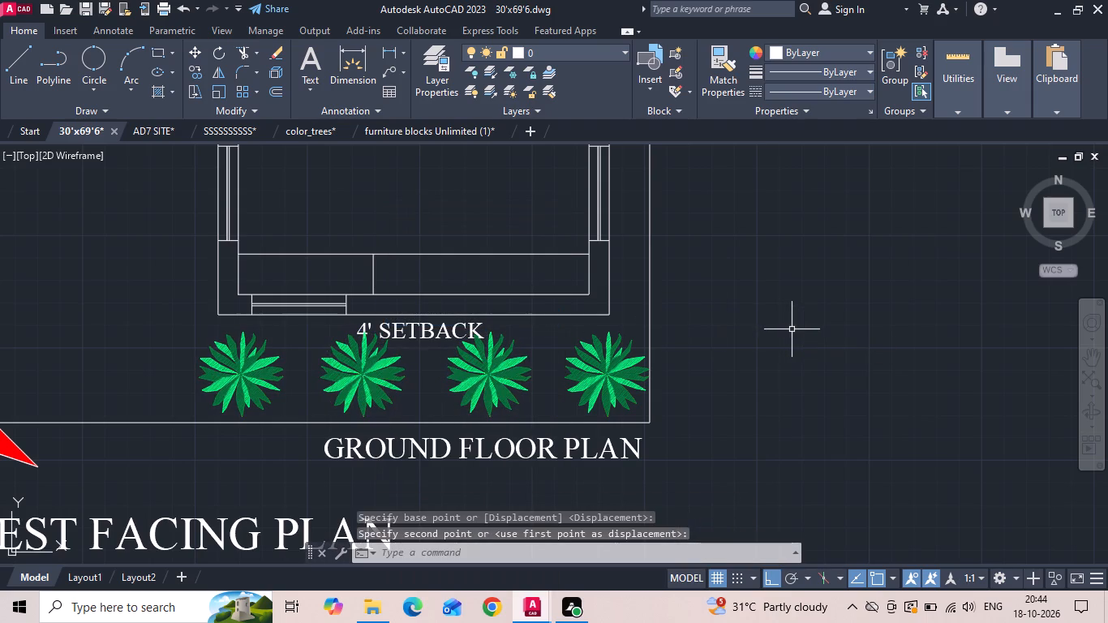
Save the 30'x69'6" drawing.
{"action": "key", "text": "ctrl+s"}
{"action": "scroll", "coordinate": [770, 328], "scroll_direction": "down", "scroll_amount": 3}
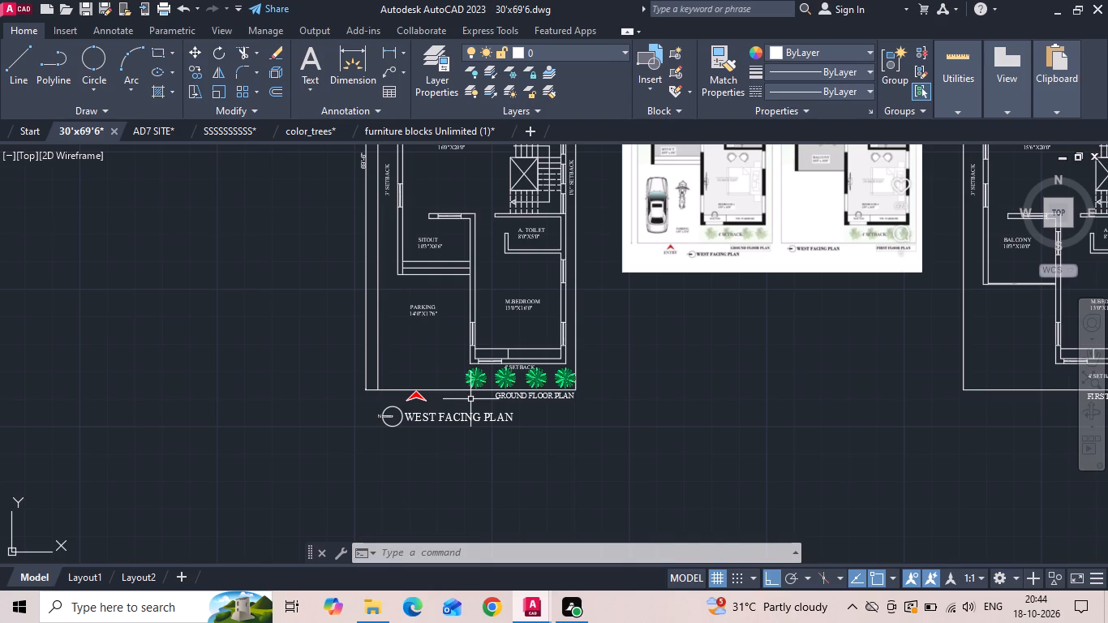
{"action": "key", "text": "ctrl+s"}
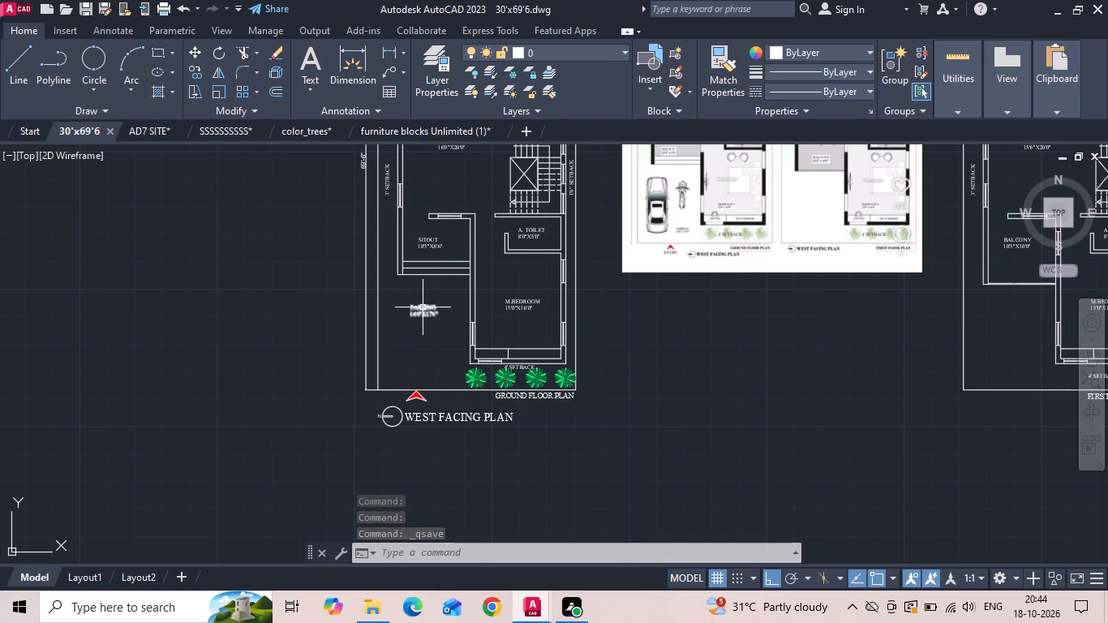
Copy the lower 4' SETBACK label straight up about 2' into the narrow strip inside the M.BEDROOM's bottom wall.
{"action": "scroll", "coordinate": [486, 367], "scroll_direction": "up", "scroll_amount": 1}
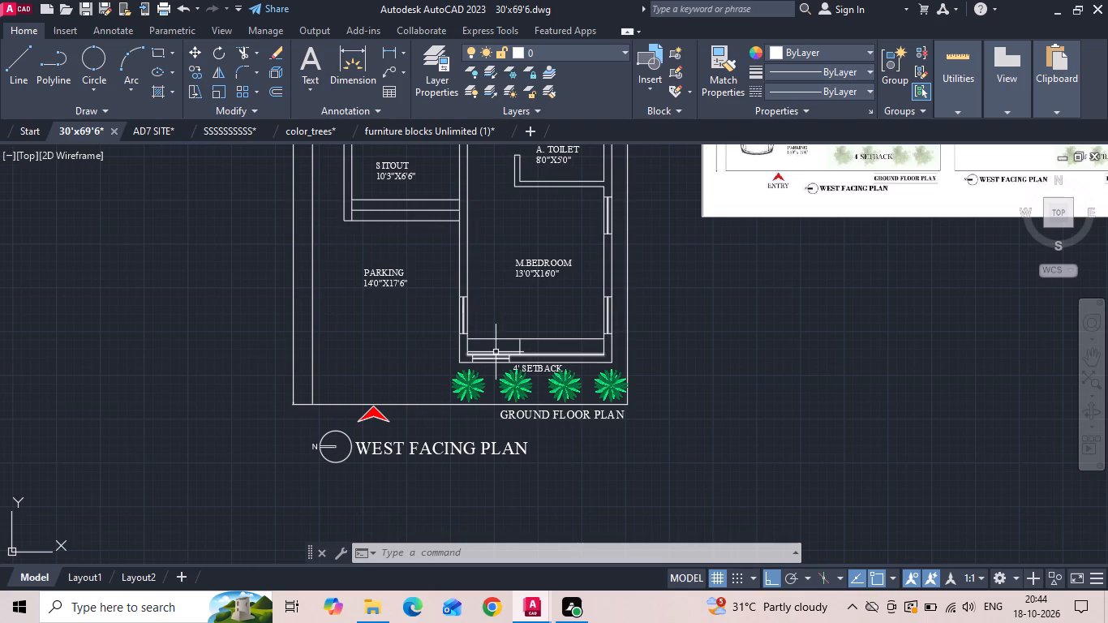
{"action": "scroll", "coordinate": [493, 357], "scroll_direction": "up", "scroll_amount": 2}
{"action": "left_click", "coordinate": [573, 388]}
{"action": "right_click", "coordinate": [573, 388]}
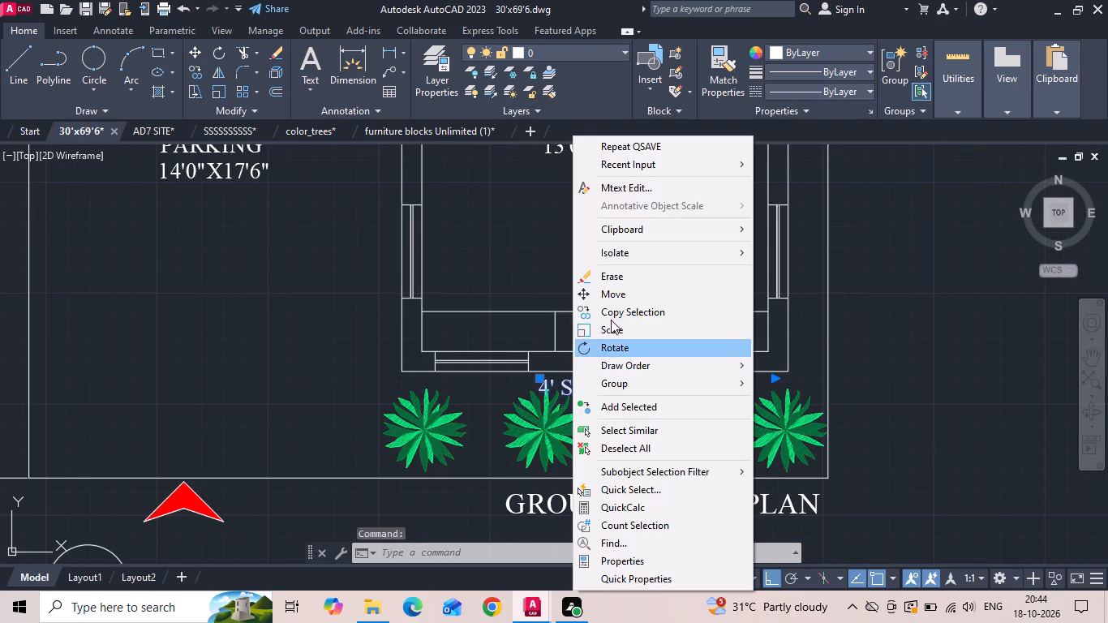
{"action": "left_click", "coordinate": [615, 307]}
{"action": "left_click", "coordinate": [604, 385]}
{"action": "scroll", "coordinate": [625, 329], "scroll_direction": "up", "scroll_amount": 3}
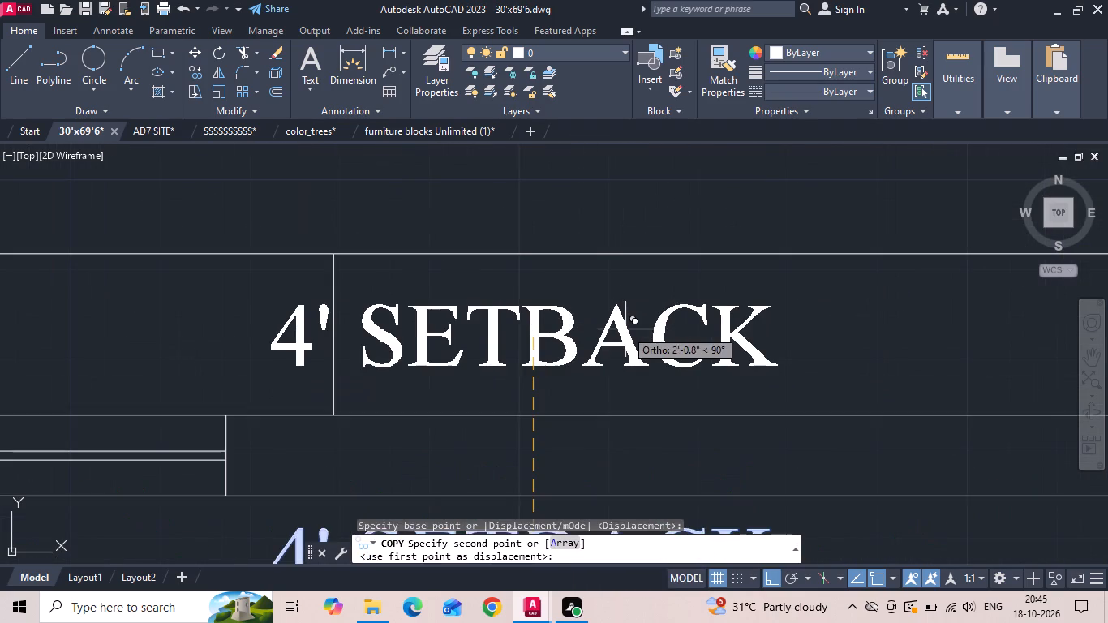
{"action": "left_click", "coordinate": [625, 329]}
{"action": "key", "text": "Escape"}
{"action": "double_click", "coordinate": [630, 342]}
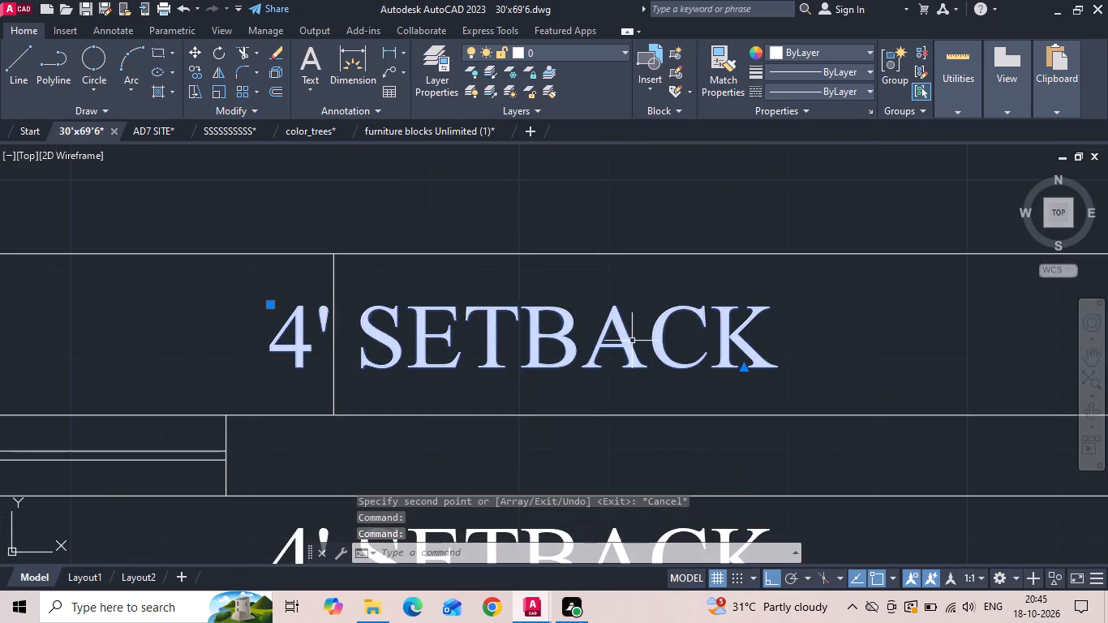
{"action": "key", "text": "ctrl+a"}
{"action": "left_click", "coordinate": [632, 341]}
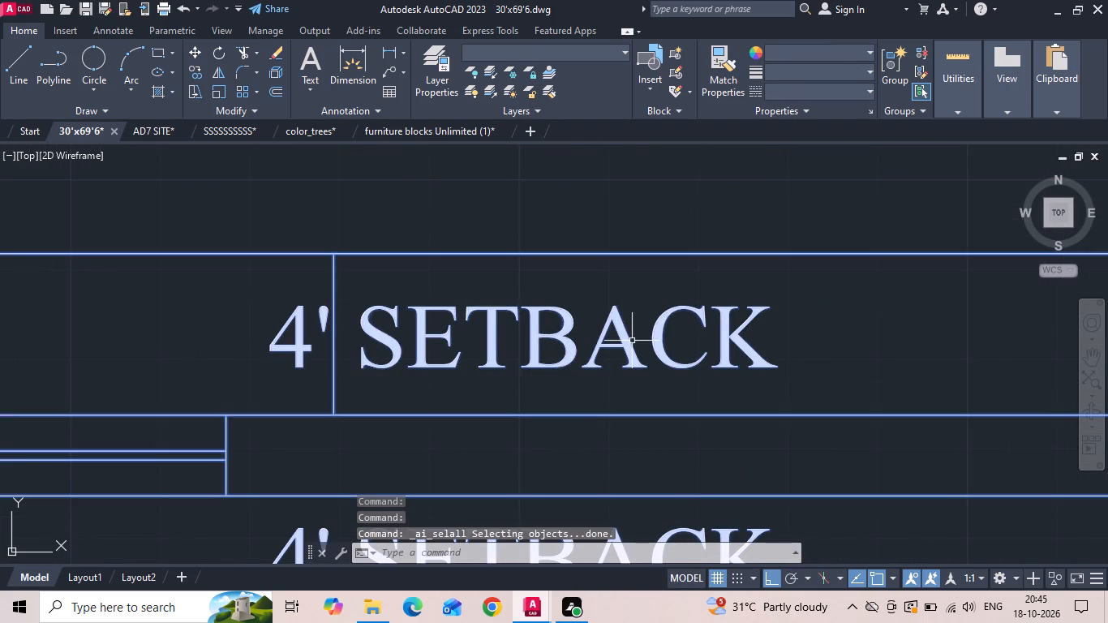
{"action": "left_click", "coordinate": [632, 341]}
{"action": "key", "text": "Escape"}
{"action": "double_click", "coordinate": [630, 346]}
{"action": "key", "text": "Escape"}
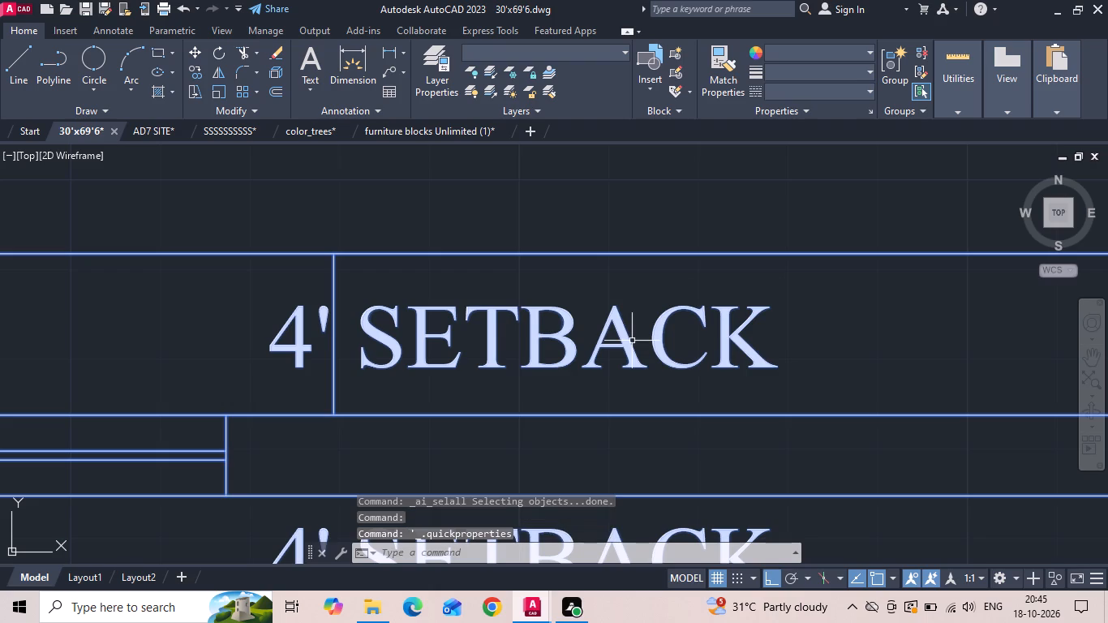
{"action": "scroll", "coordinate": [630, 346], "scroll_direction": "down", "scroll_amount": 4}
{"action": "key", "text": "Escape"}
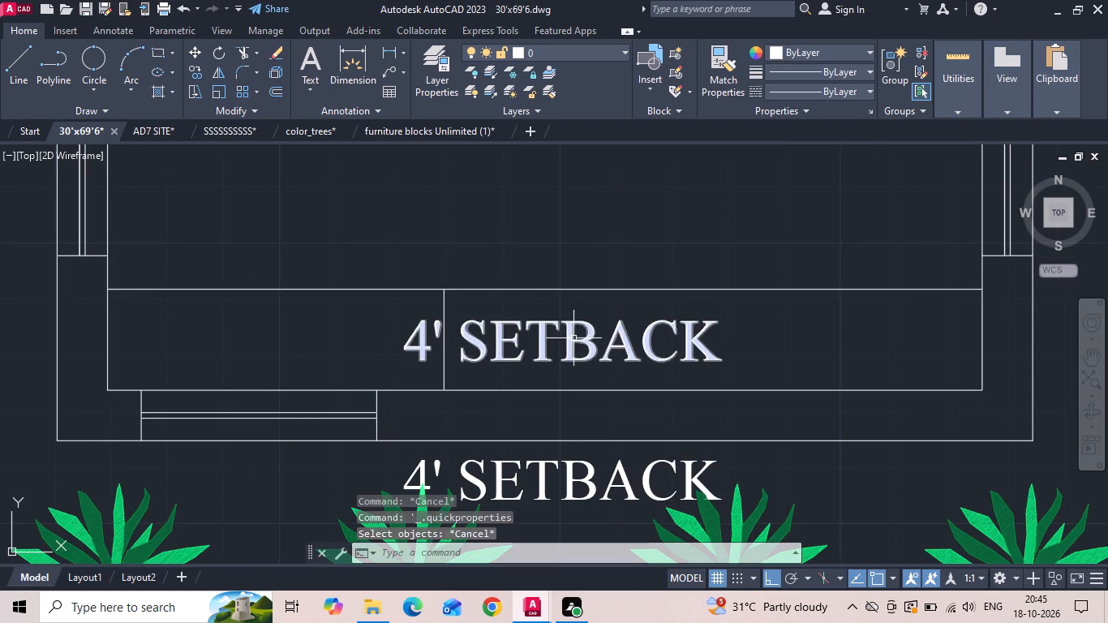
Reduce the text height of the copied 4' SETBACK label in the M.BEDROOM's bottom strip to 4".
{"action": "double_click", "coordinate": [573, 338]}
{"action": "key", "text": "ctrl+a"}
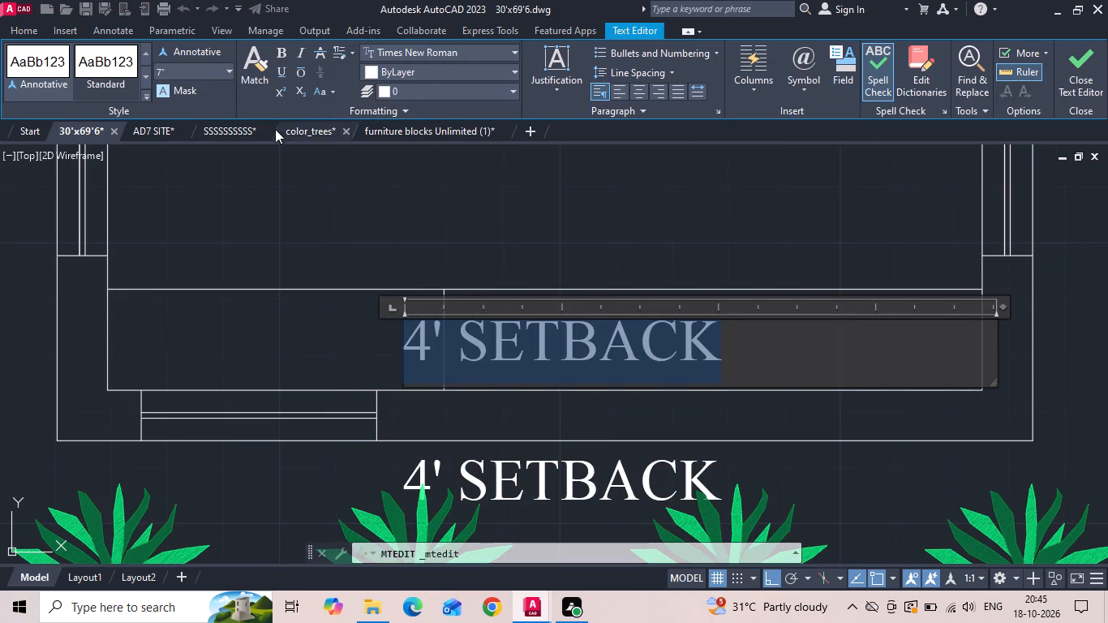
{"action": "left_click", "coordinate": [207, 78]}
{"action": "key", "text": "BackSpace"}
{"action": "type", "text": "5\""}
{"action": "key", "text": "Return"}
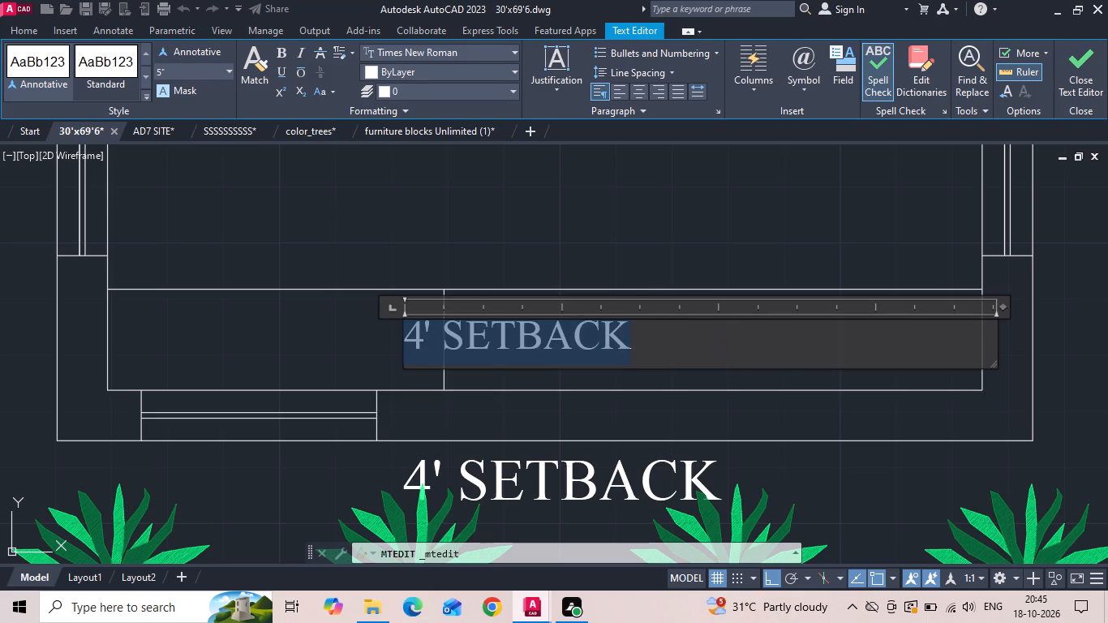
{"action": "left_click", "coordinate": [198, 71]}
{"action": "key", "text": "BackSpace"}
{"action": "type", "text": "4\""}
{"action": "key", "text": "Return"}
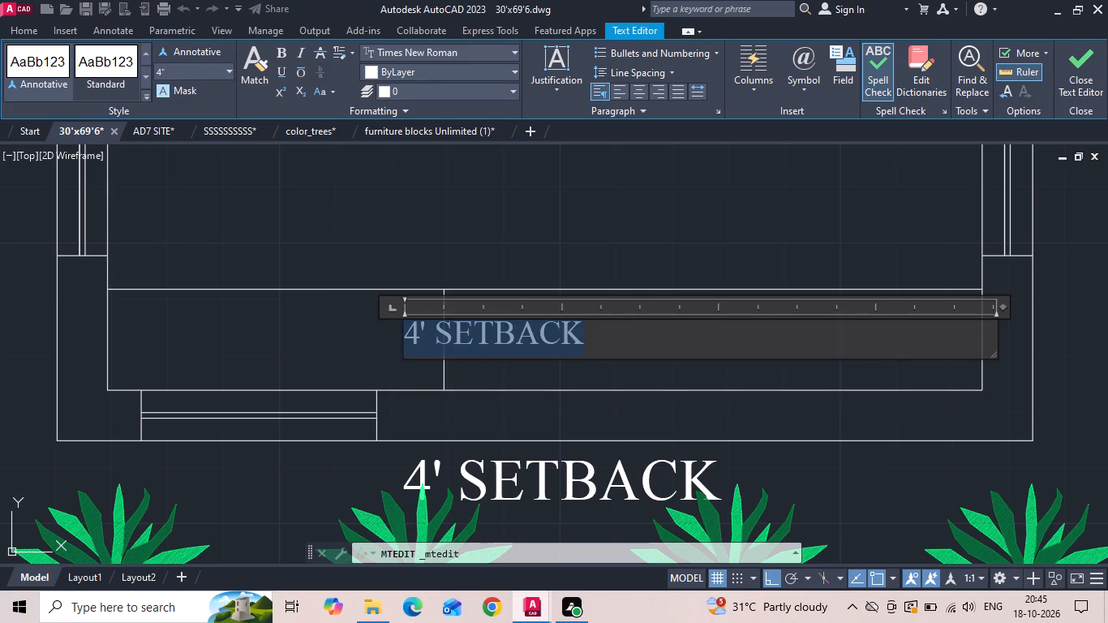
Replace the copied label's text in the M.BEDROOM's bottom strip with WR-WARDROBE.
{"action": "left_click", "coordinate": [590, 343]}
{"action": "key", "text": "BackSpace"}
{"action": "key", "text": "BackSpace"}
{"action": "key", "text": "BackSpace"}
{"action": "key", "text": "BackSpace"}
{"action": "key", "text": "BackSpace"}
{"action": "key", "text": "BackSpace"}
{"action": "key", "text": "BackSpace"}
{"action": "key", "text": "BackSpace"}
{"action": "key", "text": "BackSpace"}
{"action": "key", "text": "BackSpace"}
{"action": "key", "text": "BackSpace"}
{"action": "key", "text": "BackSpace"}
{"action": "key", "text": "BackSpace"}
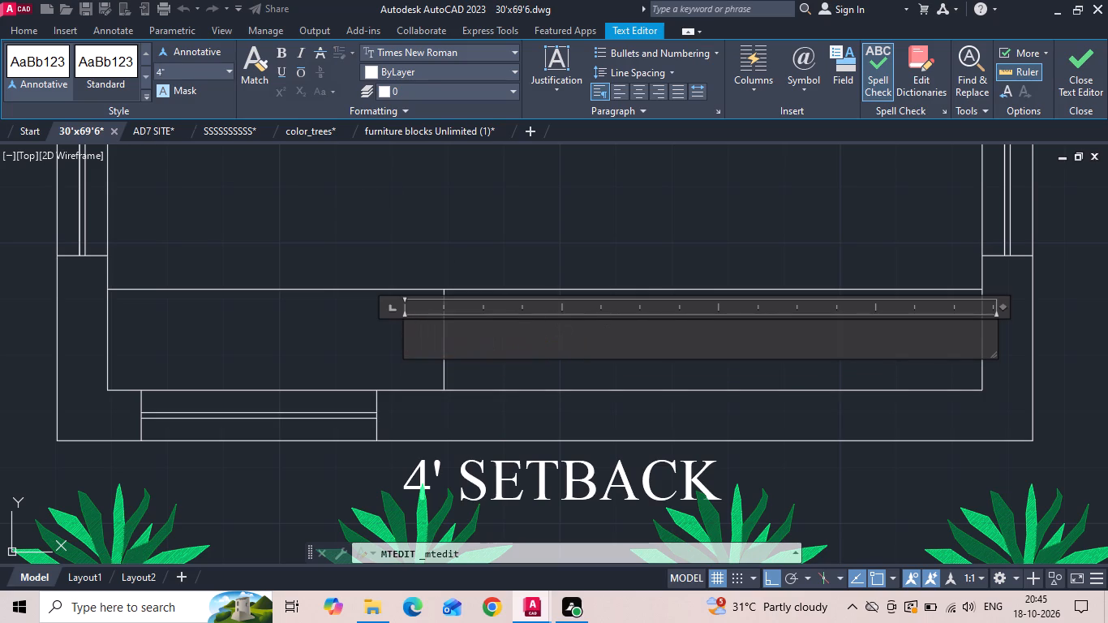
{"action": "scroll", "coordinate": [301, 393], "scroll_direction": "down", "scroll_amount": 5}
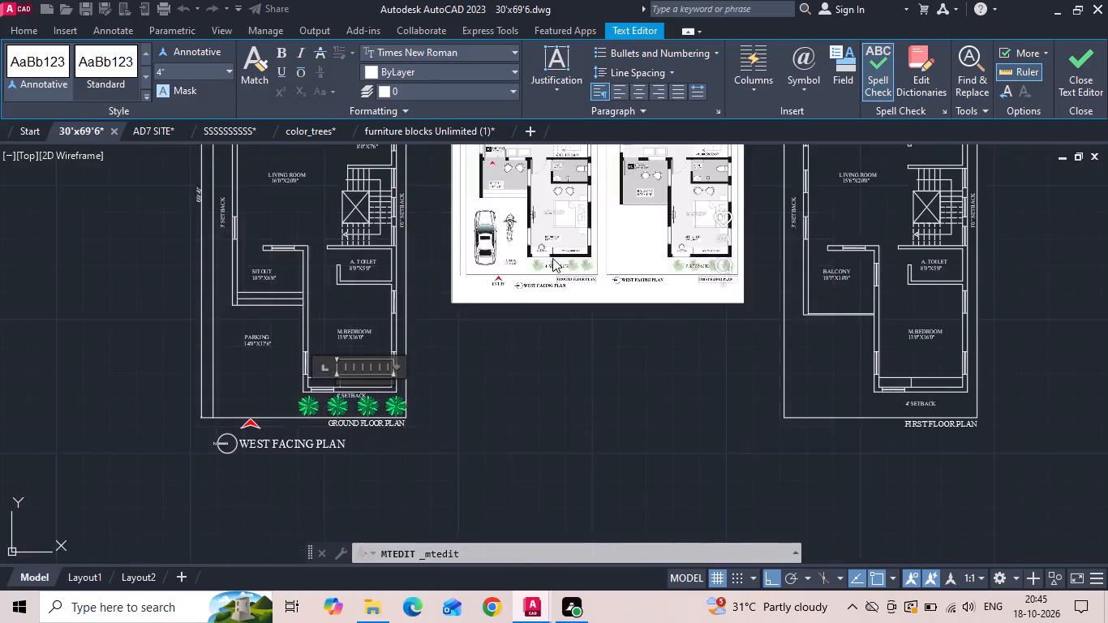
{"action": "scroll", "coordinate": [558, 247], "scroll_direction": "up", "scroll_amount": 4}
{"action": "scroll", "coordinate": [826, 237], "scroll_direction": "down", "scroll_amount": 3}
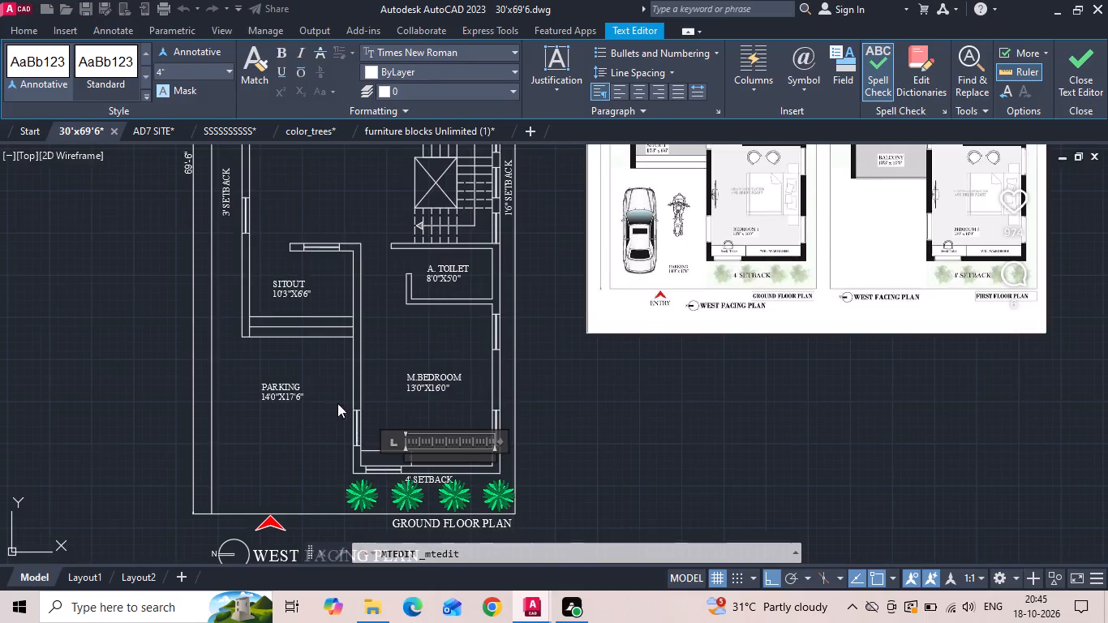
{"action": "scroll", "coordinate": [414, 461], "scroll_direction": "up", "scroll_amount": 5}
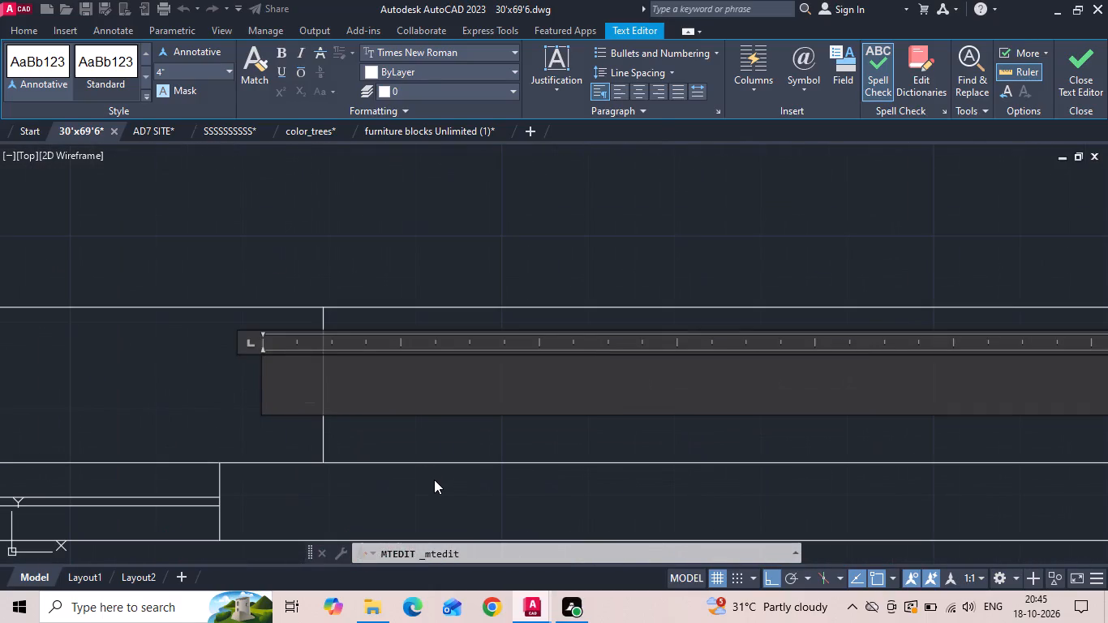
{"action": "type", "text": "WR"}
{"action": "type", "text": "-WARDROBE"}
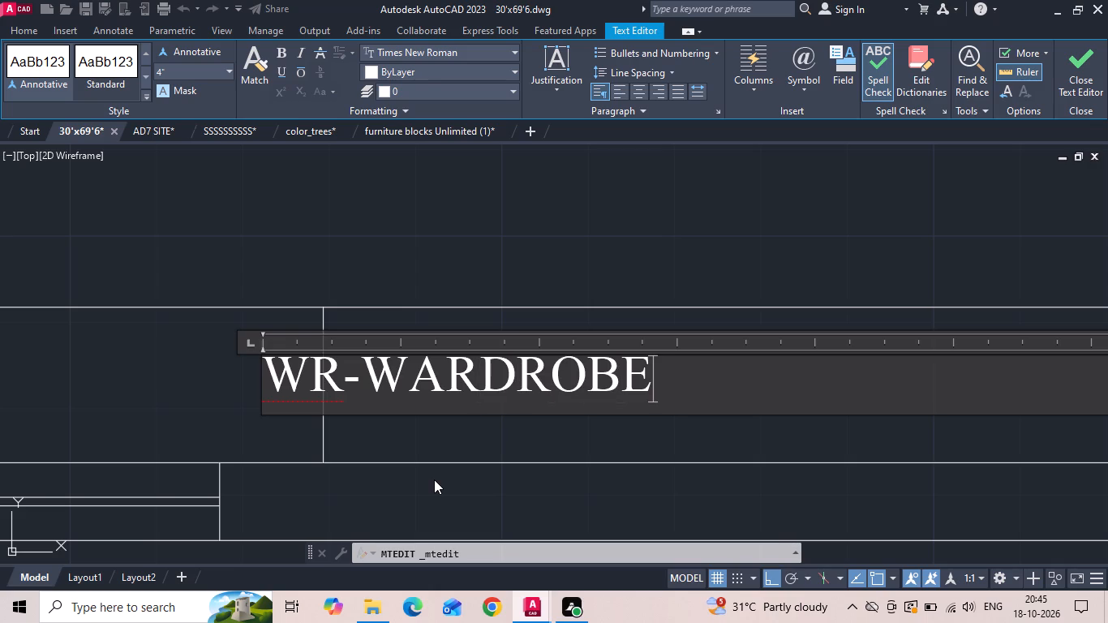
{"action": "left_click", "coordinate": [515, 231]}
Move the WR-WARDROBE label horizontally right to the middle of the strip's wider compartment.
{"action": "scroll", "coordinate": [492, 352], "scroll_direction": "down", "scroll_amount": 1}
{"action": "left_click", "coordinate": [492, 352]}
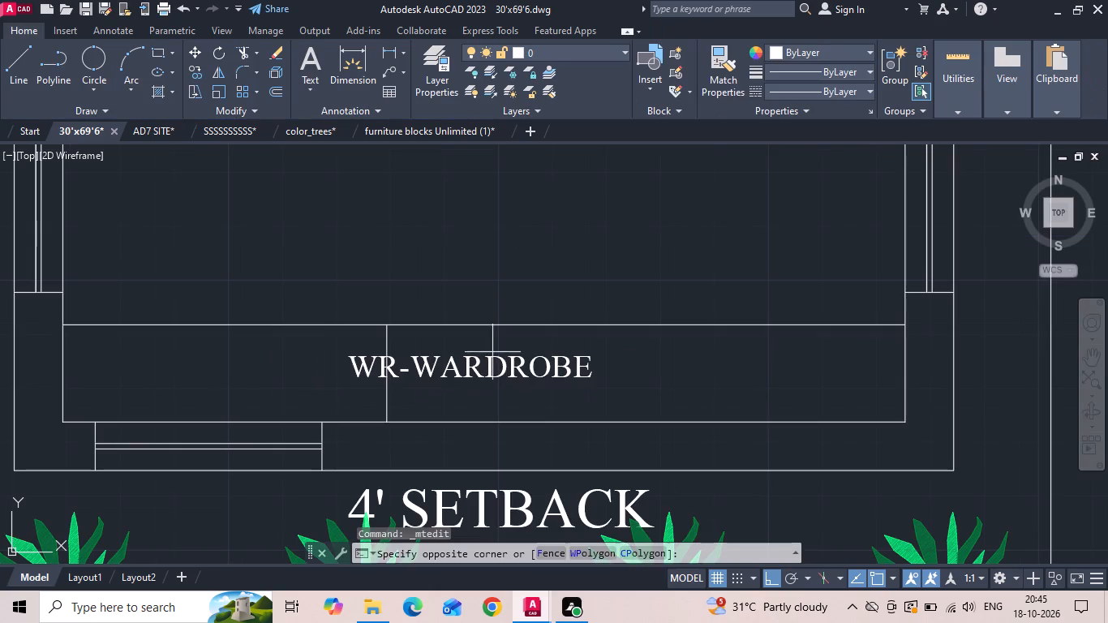
{"action": "left_click", "coordinate": [437, 386]}
{"action": "right_click", "coordinate": [437, 386]}
{"action": "left_click", "coordinate": [481, 299]}
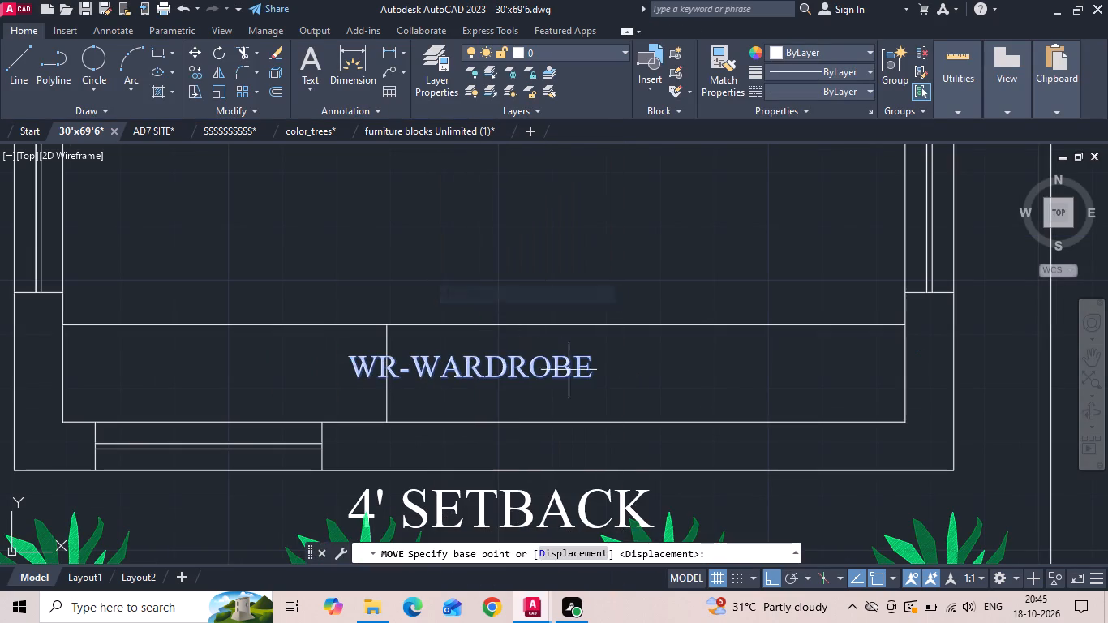
{"action": "left_click_drag", "start_coordinate": [641, 401], "coordinate": [696, 398]}
{"action": "left_click", "coordinate": [828, 402]}
Copy the WR-WARDROBE label horizontally left into the strip's narrower compartment above the window.
{"action": "left_click", "coordinate": [697, 372]}
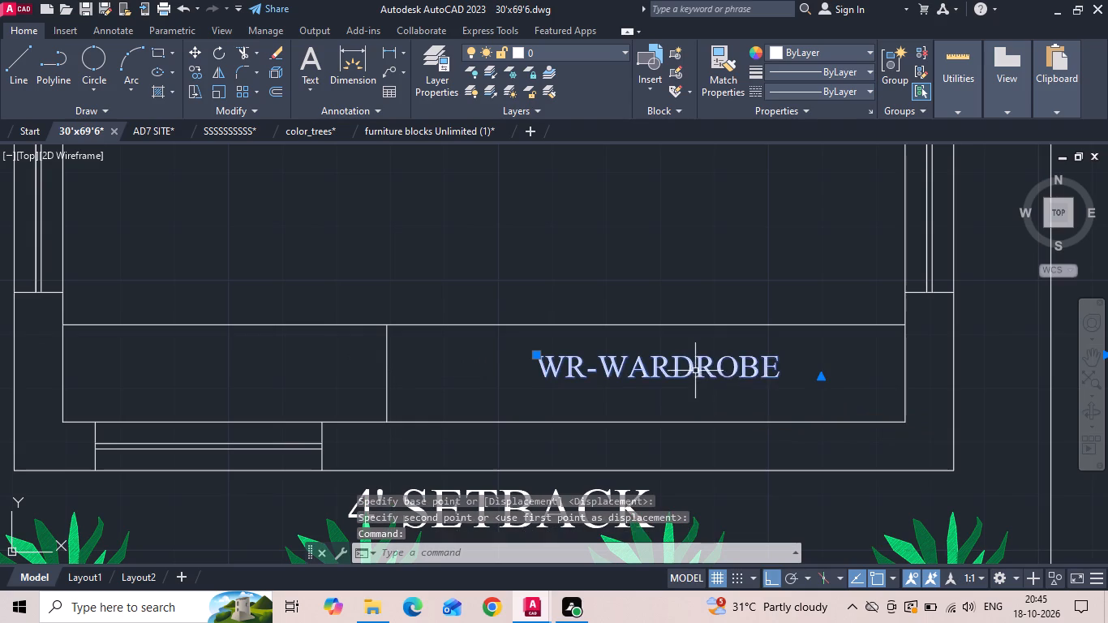
{"action": "right_click", "coordinate": [693, 368]}
{"action": "left_click", "coordinate": [738, 317]}
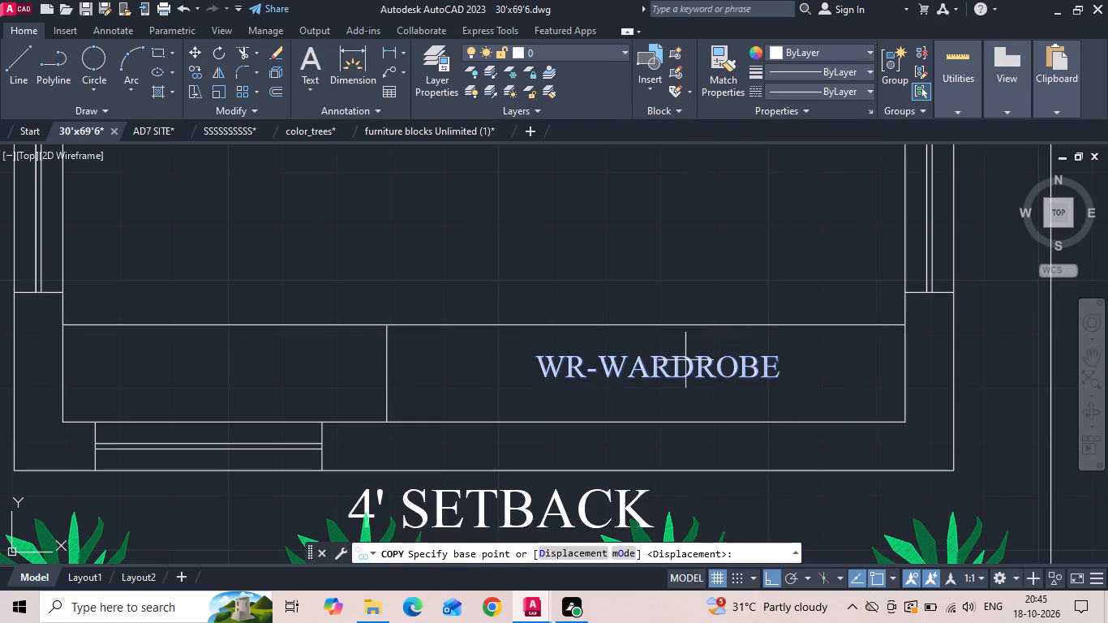
{"action": "left_click_drag", "start_coordinate": [677, 371], "coordinate": [666, 374]}
{"action": "left_click", "coordinate": [237, 399]}
{"action": "key", "text": "Escape"}
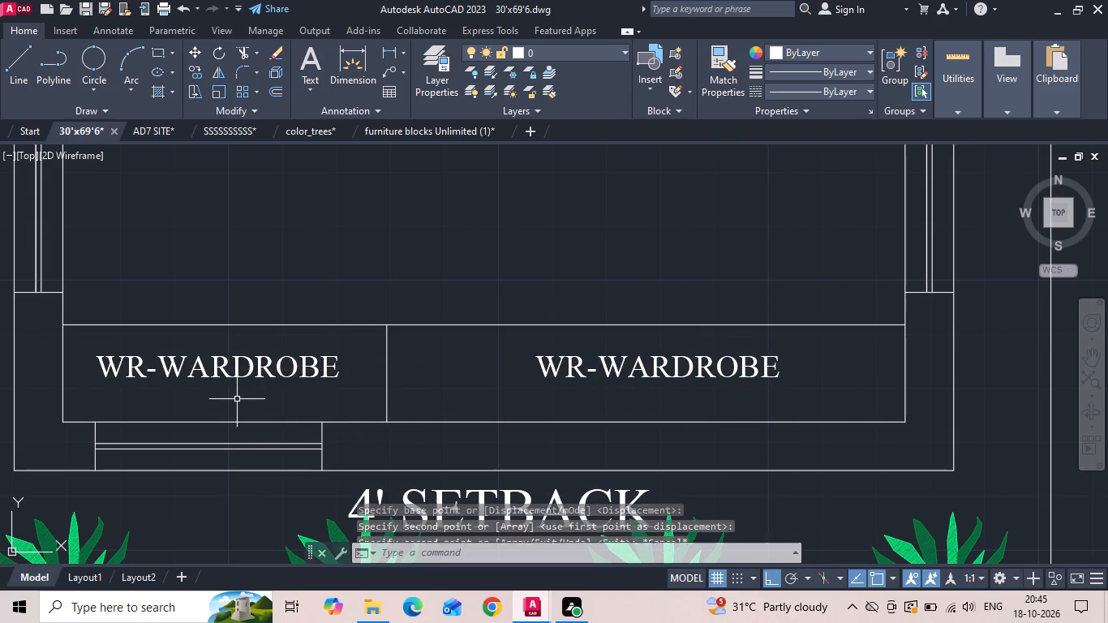
Change the text of the label in the narrower compartment to STUDY TABLE.
{"action": "double_click", "coordinate": [254, 372]}
{"action": "left_click_drag", "start_coordinate": [343, 371], "coordinate": [136, 380]}
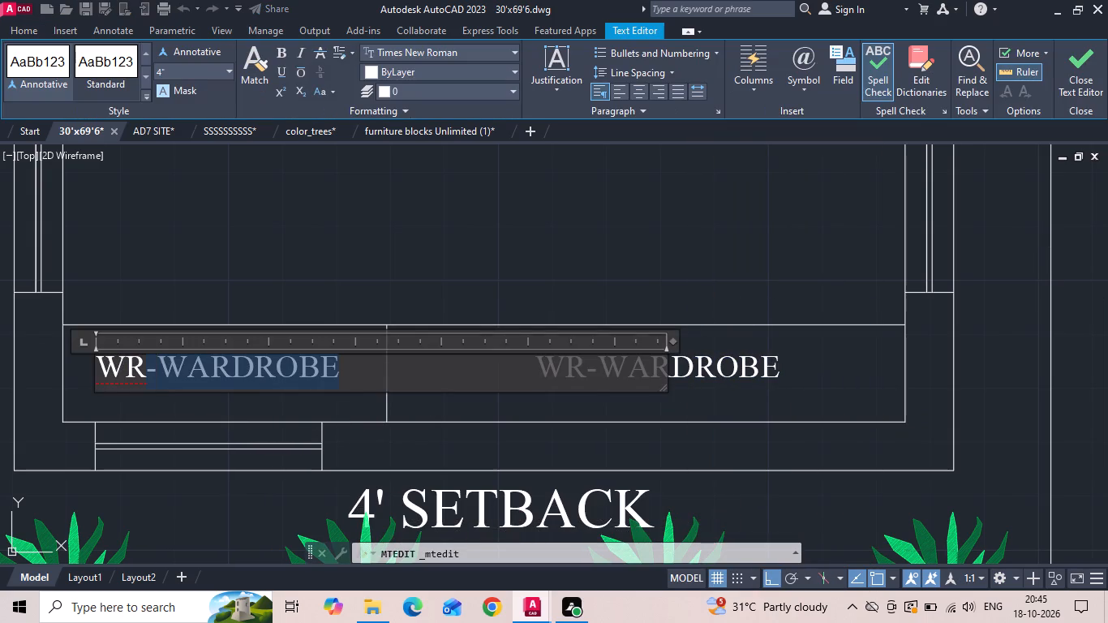
{"action": "key", "text": "BackSpace"}
{"action": "key", "text": "BackSpace"}
{"action": "key", "text": "BackSpace"}
{"action": "key", "text": "BackSpace"}
{"action": "type", "text": "STUDY"}
{"action": "key", "text": "space"}
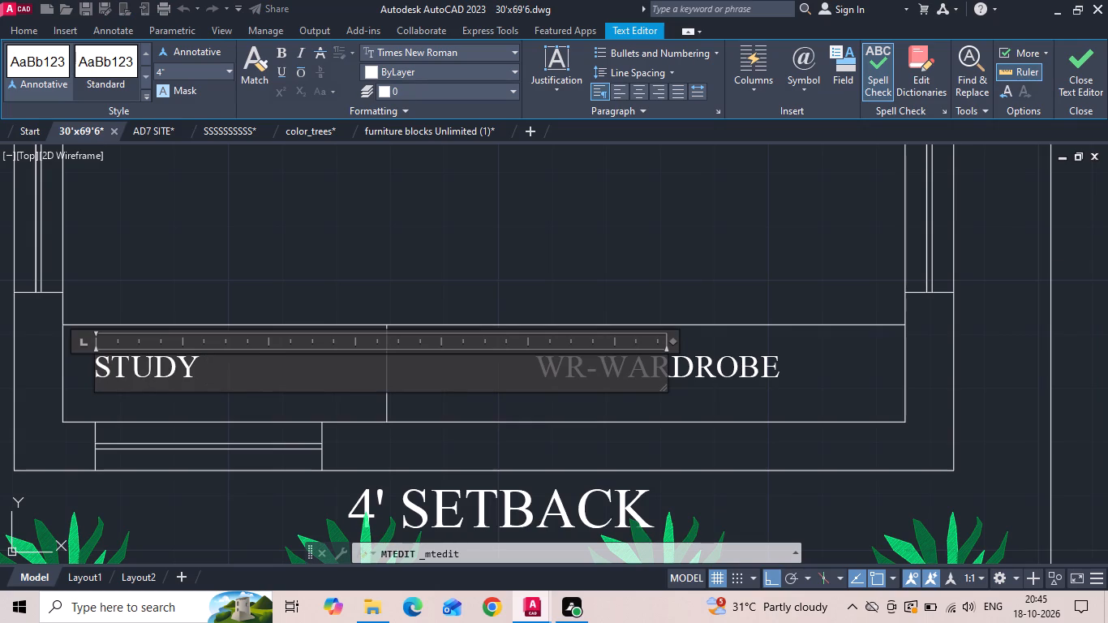
{"action": "type", "text": "TAV"}
{"action": "key", "text": "BackSpace"}
{"action": "type", "text": "BLE"}
{"action": "left_click", "coordinate": [244, 249]}
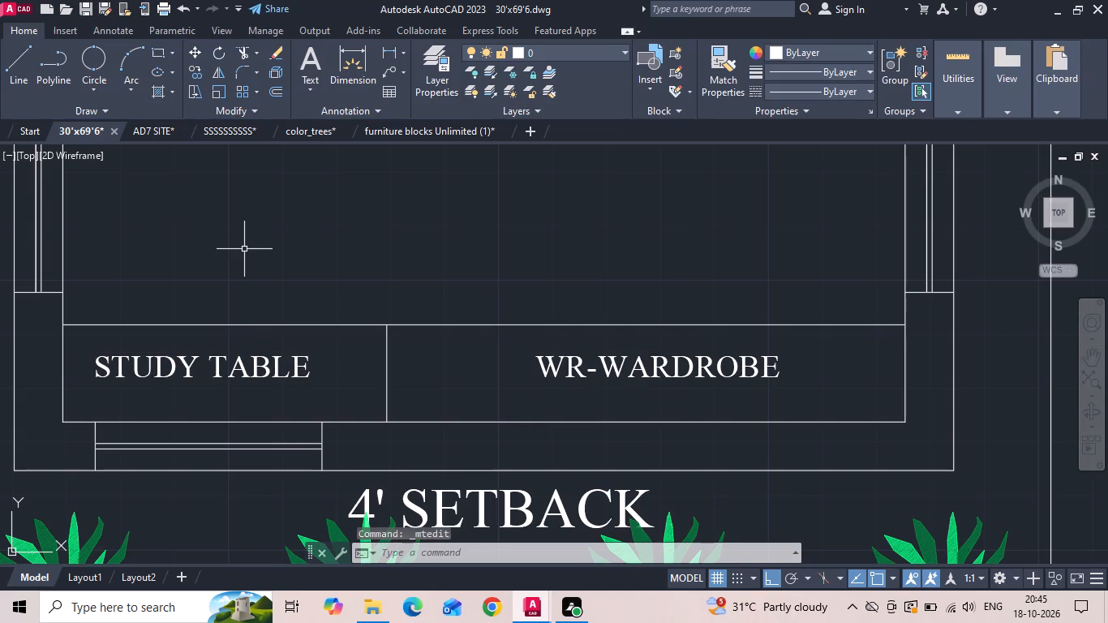
Save the 30'x69'6" drawing.
{"action": "scroll", "coordinate": [191, 333], "scroll_direction": "down", "scroll_amount": 3}
{"action": "scroll", "coordinate": [402, 327], "scroll_direction": "down", "scroll_amount": 2}
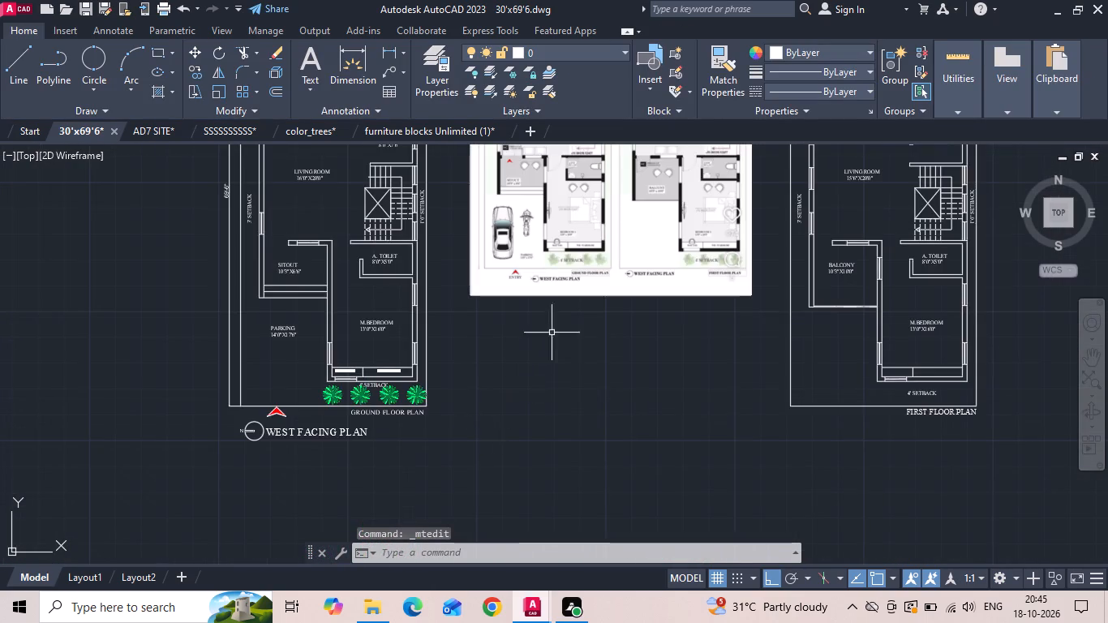
{"action": "scroll", "coordinate": [556, 269], "scroll_direction": "up", "scroll_amount": 3}
{"action": "scroll", "coordinate": [573, 183], "scroll_direction": "up", "scroll_amount": 2}
{"action": "scroll", "coordinate": [624, 303], "scroll_direction": "down", "scroll_amount": 5}
{"action": "scroll", "coordinate": [456, 431], "scroll_direction": "up", "scroll_amount": 2}
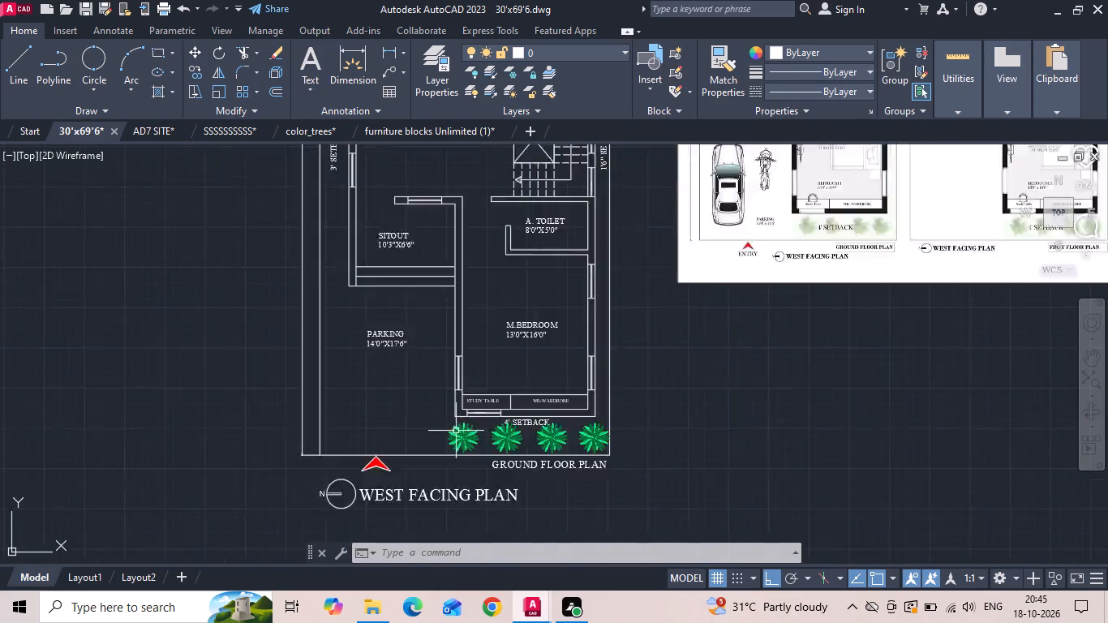
{"action": "scroll", "coordinate": [456, 431], "scroll_direction": "up", "scroll_amount": 2}
{"action": "scroll", "coordinate": [558, 322], "scroll_direction": "up", "scroll_amount": 1}
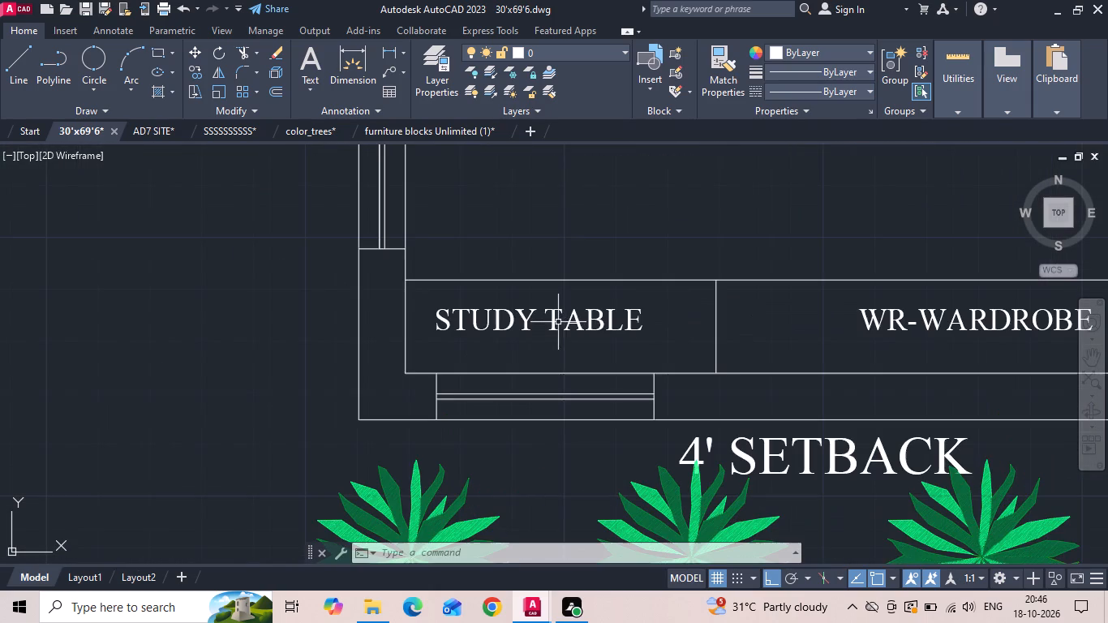
{"action": "left_click", "coordinate": [557, 322]}
{"action": "key", "text": "Escape"}
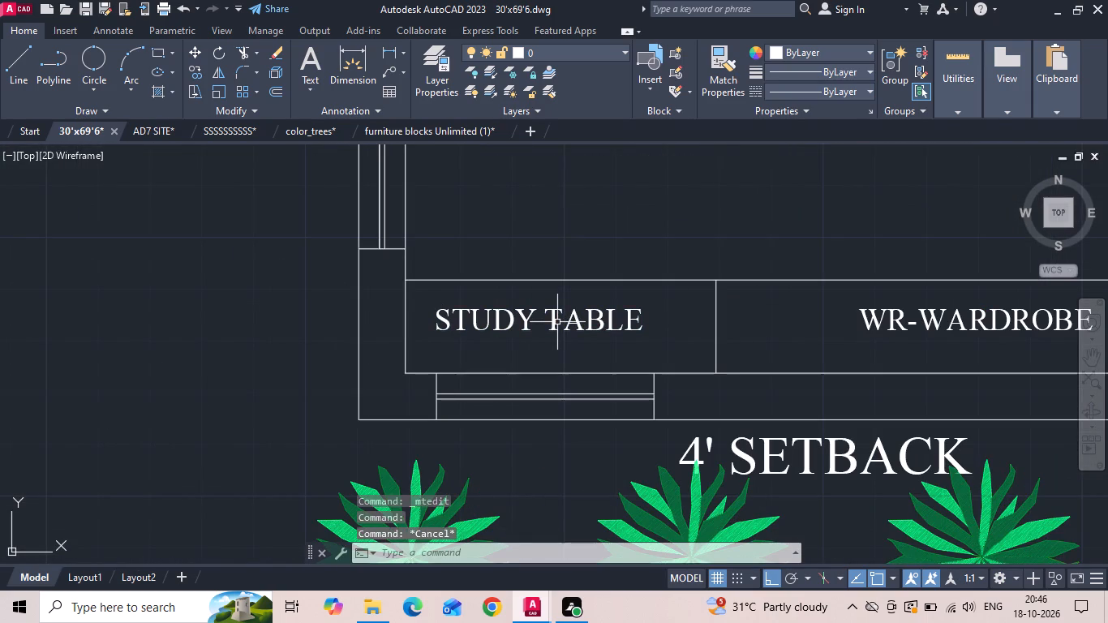
{"action": "key", "text": "ctrl+s"}
Copy the ground floor M.BEDROOM's WR-WARDROBE label straight up into the wardrobe strip between BEDROOM and C. TOILET.
{"action": "scroll", "coordinate": [530, 348], "scroll_direction": "down", "scroll_amount": 3}
{"action": "scroll", "coordinate": [638, 383], "scroll_direction": "down", "scroll_amount": 3}
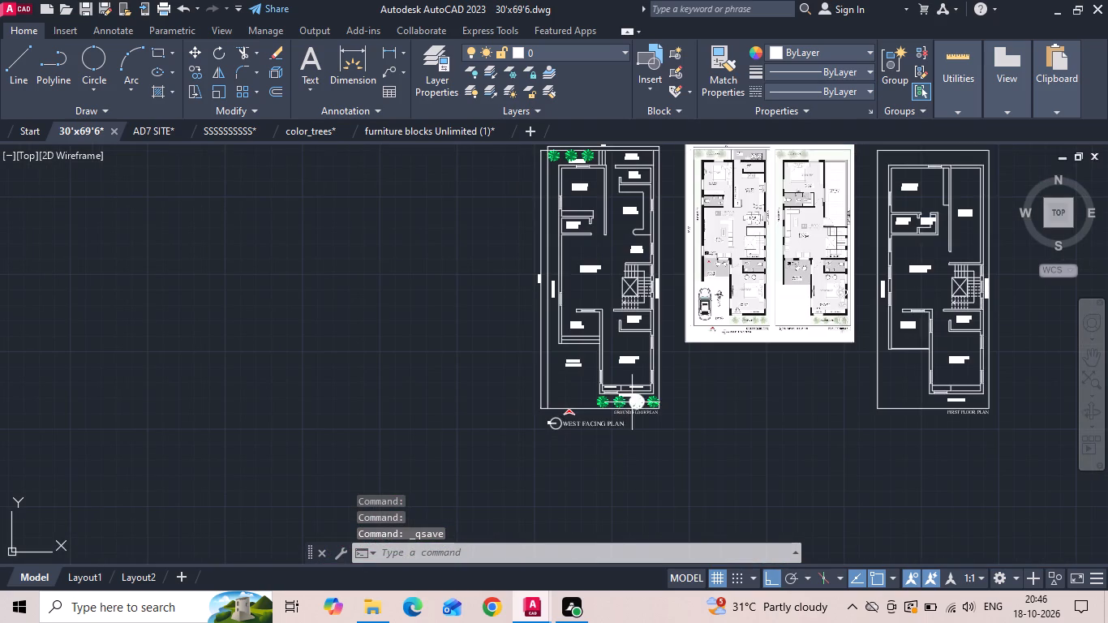
{"action": "scroll", "coordinate": [625, 402], "scroll_direction": "up", "scroll_amount": 4}
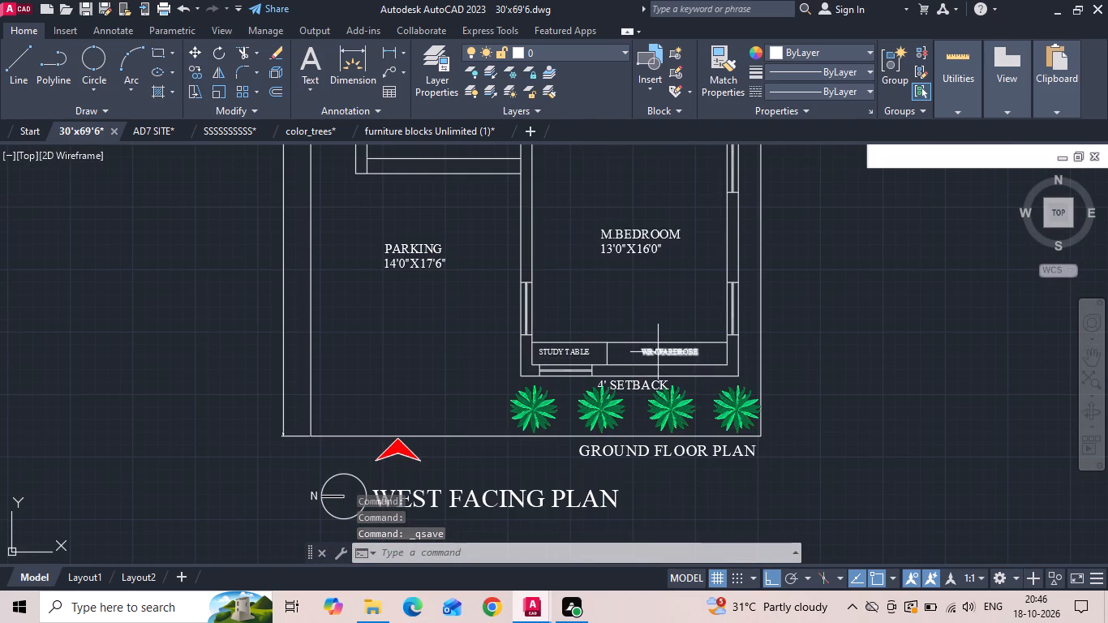
{"action": "left_click", "coordinate": [658, 352]}
{"action": "right_click", "coordinate": [658, 352]}
{"action": "left_click", "coordinate": [692, 319]}
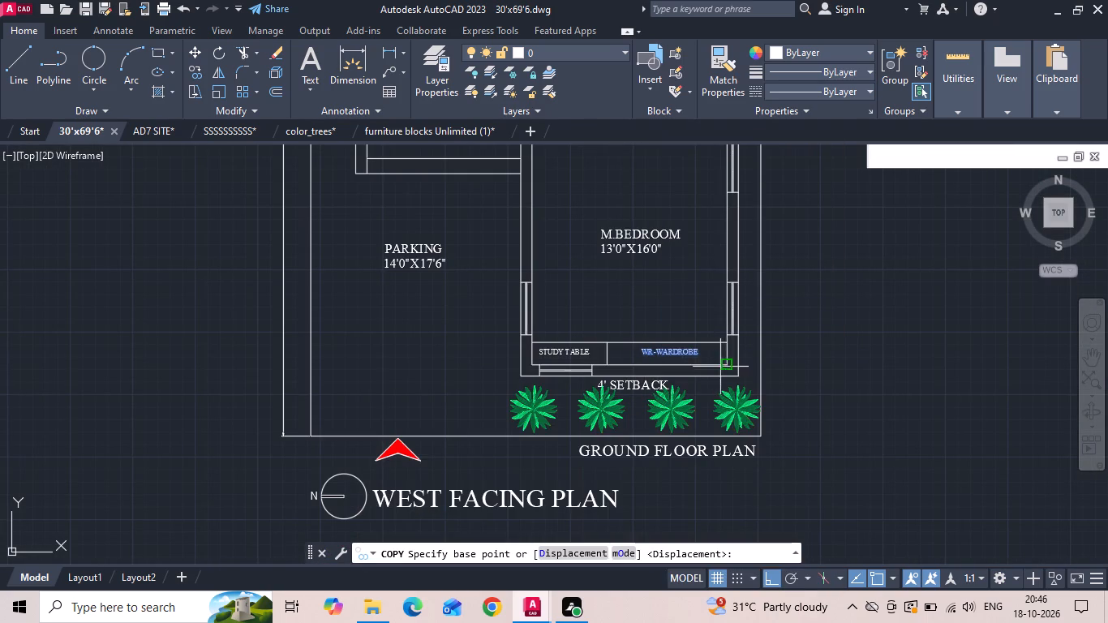
{"action": "left_click", "coordinate": [724, 365]}
{"action": "scroll", "coordinate": [679, 412], "scroll_direction": "down", "scroll_amount": 3}
{"action": "scroll", "coordinate": [635, 274], "scroll_direction": "up", "scroll_amount": 1}
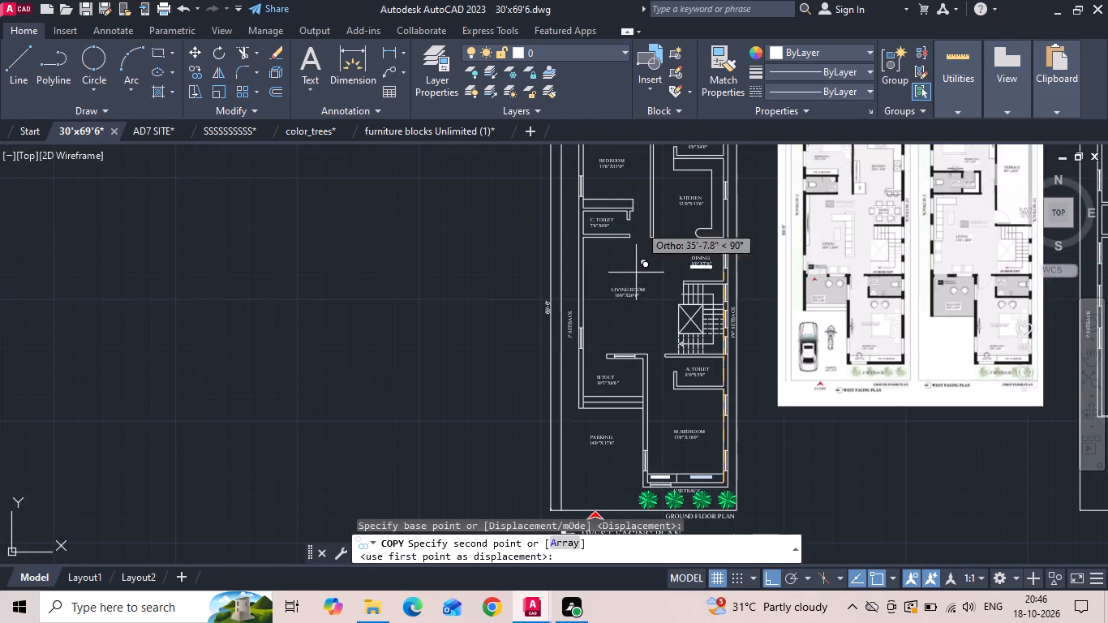
{"action": "scroll", "coordinate": [641, 179], "scroll_direction": "up", "scroll_amount": 3}
{"action": "left_click", "coordinate": [608, 290]}
{"action": "scroll", "coordinate": [567, 290], "scroll_direction": "up", "scroll_amount": 1}
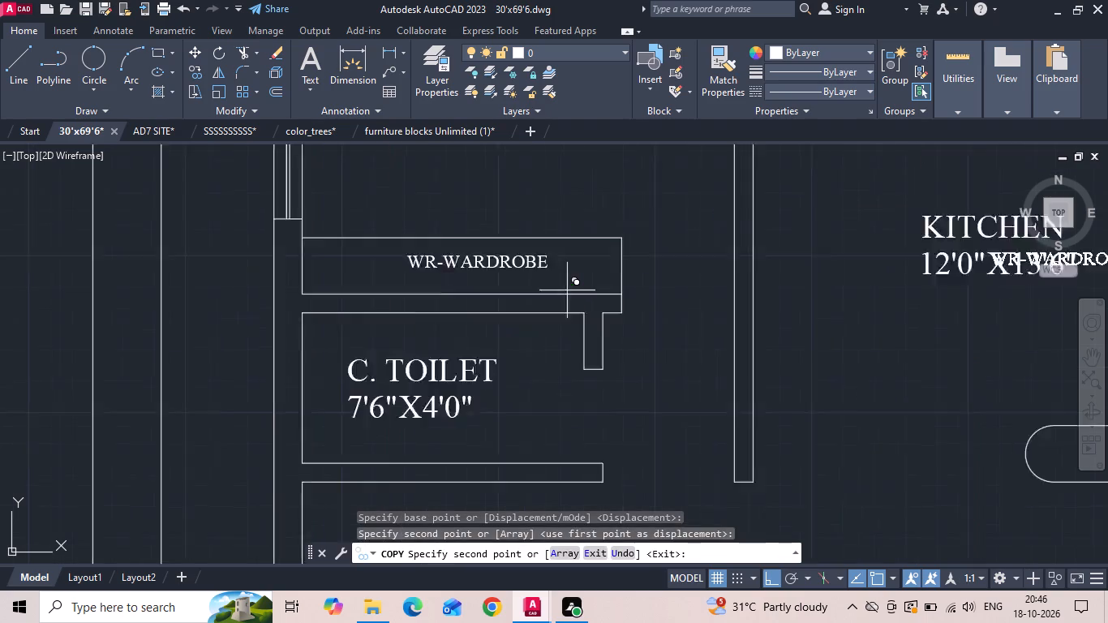
{"action": "scroll", "coordinate": [562, 289], "scroll_direction": "up", "scroll_amount": 1}
{"action": "key", "text": "Escape"}
Shift the copied WR-WARDROBE label slightly left and down to centre it in the wardrobe strip above C. TOILET.
{"action": "left_click_drag", "start_coordinate": [543, 267], "coordinate": [504, 262]}
{"action": "left_click", "coordinate": [472, 251]}
{"action": "right_click", "coordinate": [469, 247]}
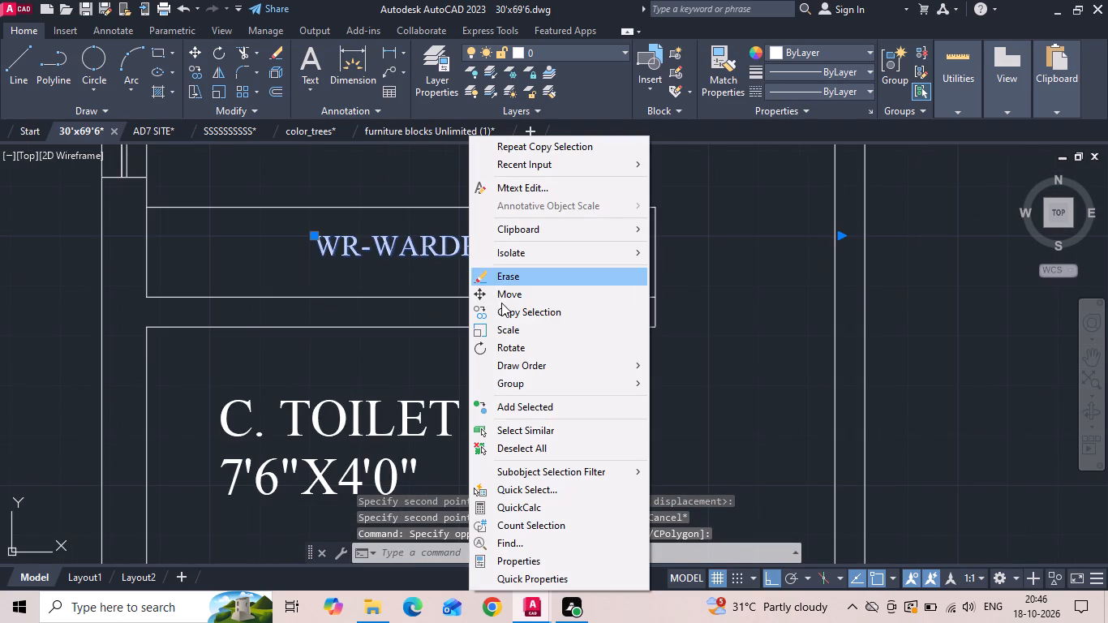
{"action": "left_click", "coordinate": [511, 298]}
{"action": "left_click", "coordinate": [588, 269]}
{"action": "left_click", "coordinate": [563, 266]}
{"action": "left_click", "coordinate": [476, 254]}
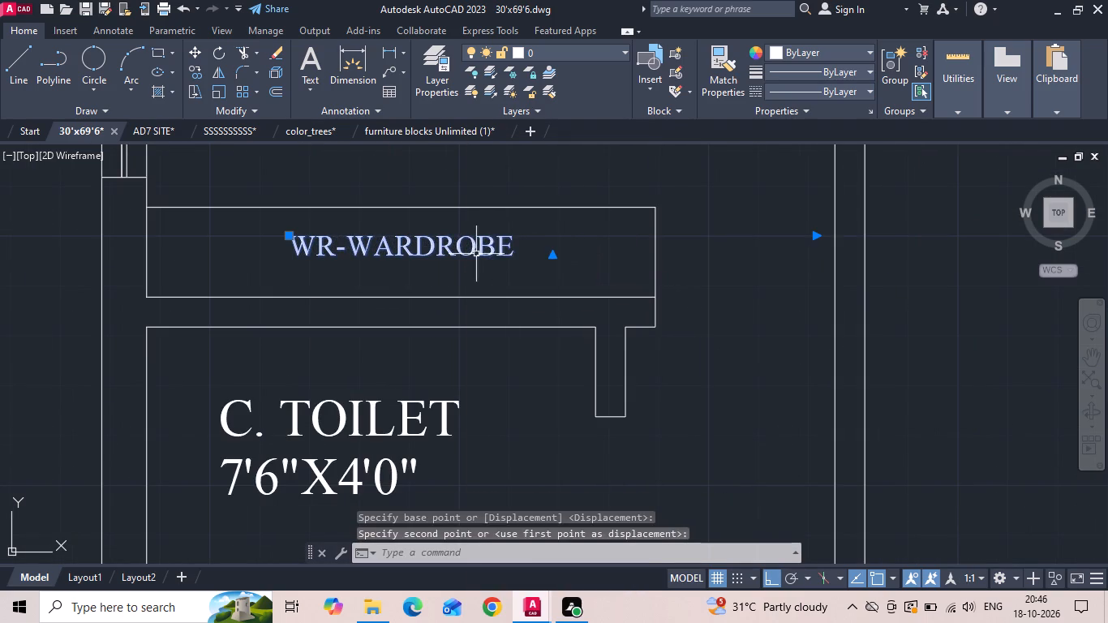
{"action": "right_click", "coordinate": [469, 251]}
{"action": "left_click", "coordinate": [492, 292]}
{"action": "left_click", "coordinate": [737, 357]}
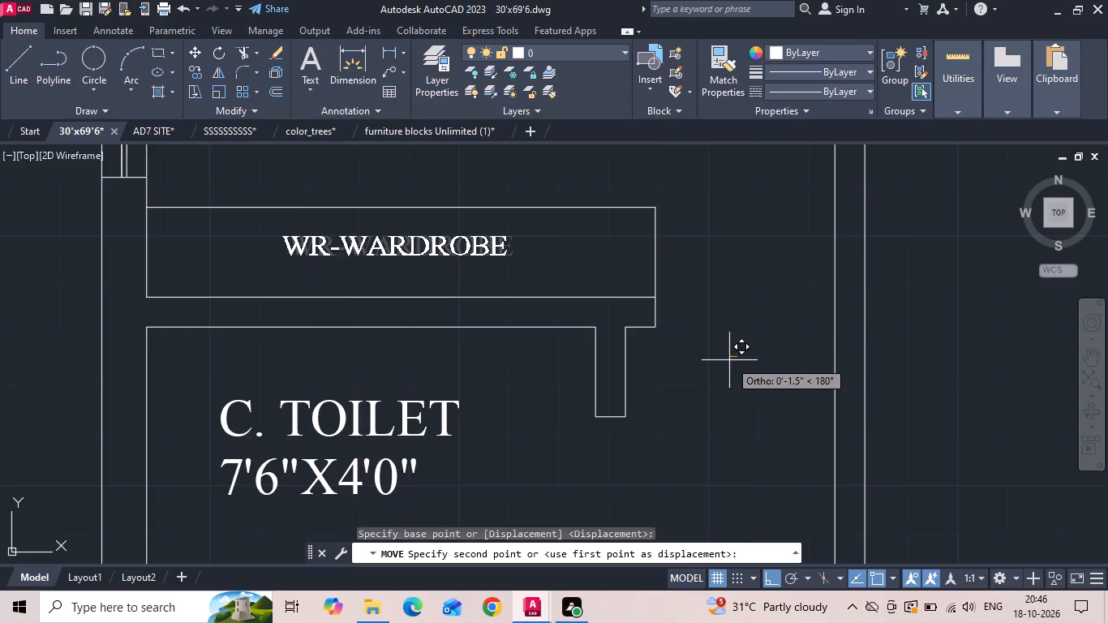
{"action": "left_click", "coordinate": [733, 366]}
Copy the WR-WARDROBE label above C. TOILET into the first floor BEDROOM, near its tall wardrobe strip, with Ortho off.
{"action": "left_click_drag", "start_coordinate": [533, 259], "coordinate": [527, 261]}
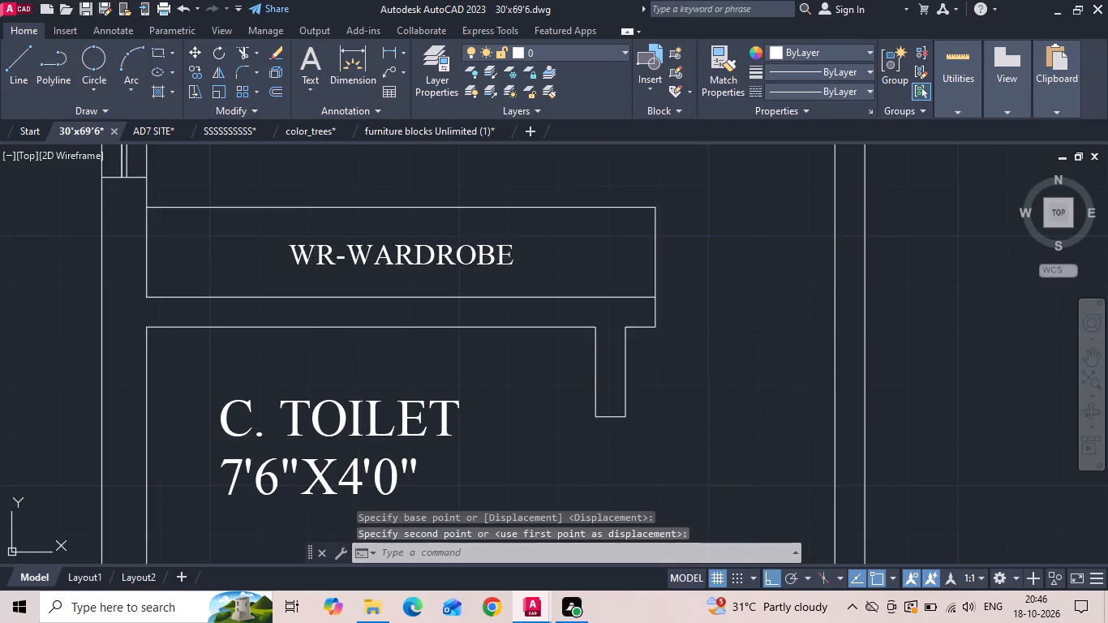
{"action": "left_click_drag", "start_coordinate": [527, 261], "coordinate": [464, 274]}
{"action": "left_click", "coordinate": [389, 280]}
{"action": "right_click", "coordinate": [387, 283]}
{"action": "left_click", "coordinate": [448, 308]}
{"action": "scroll", "coordinate": [334, 278], "scroll_direction": "down", "scroll_amount": 3}
{"action": "left_click", "coordinate": [351, 282]}
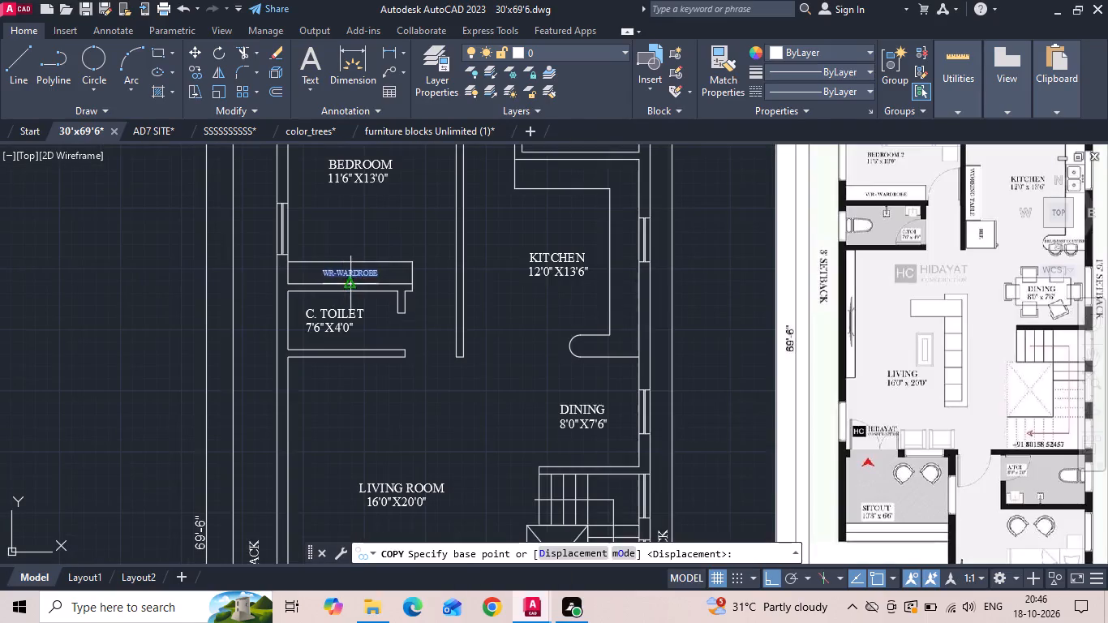
{"action": "scroll", "coordinate": [367, 285], "scroll_direction": "down", "scroll_amount": 3}
{"action": "scroll", "coordinate": [569, 242], "scroll_direction": "up", "scroll_amount": 3}
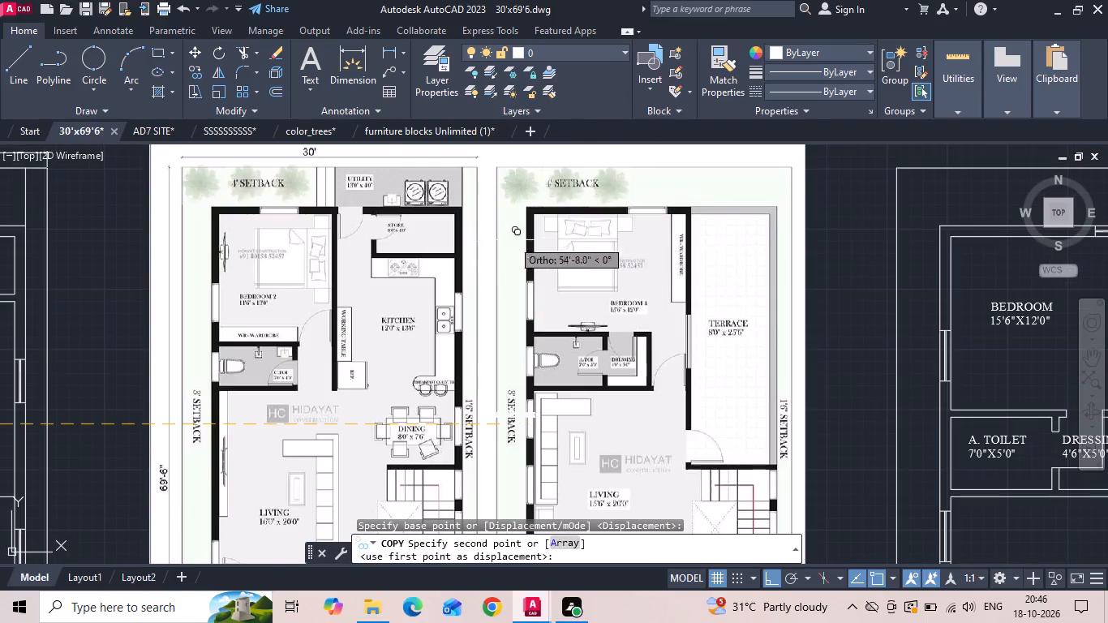
{"action": "scroll", "coordinate": [474, 247], "scroll_direction": "down", "scroll_amount": 1}
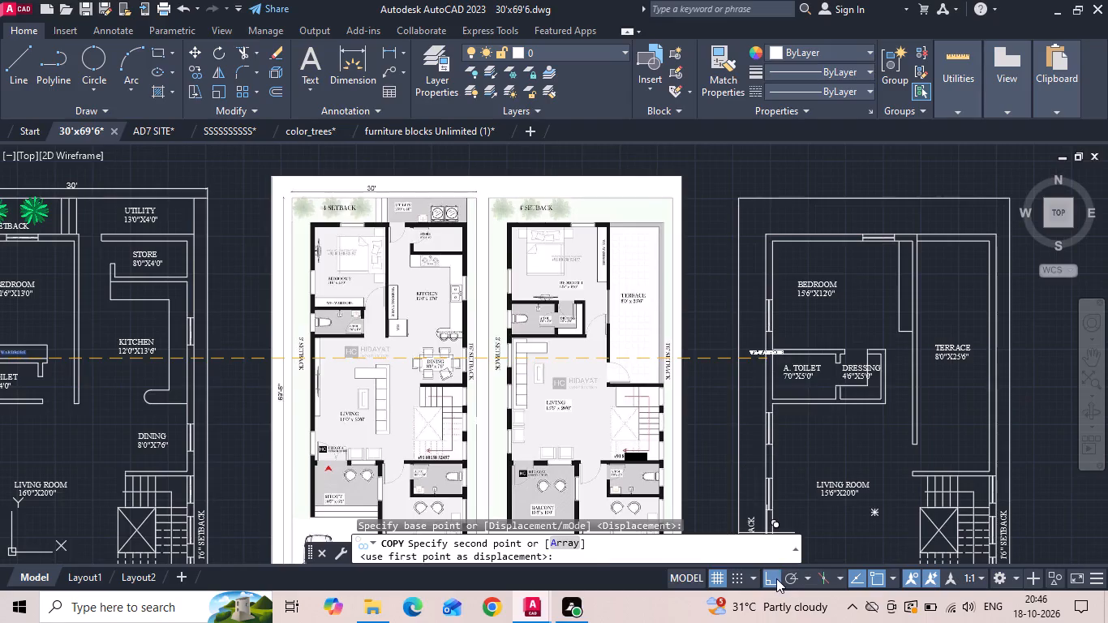
{"action": "left_click", "coordinate": [776, 578]}
{"action": "scroll", "coordinate": [950, 274], "scroll_direction": "up", "scroll_amount": 3}
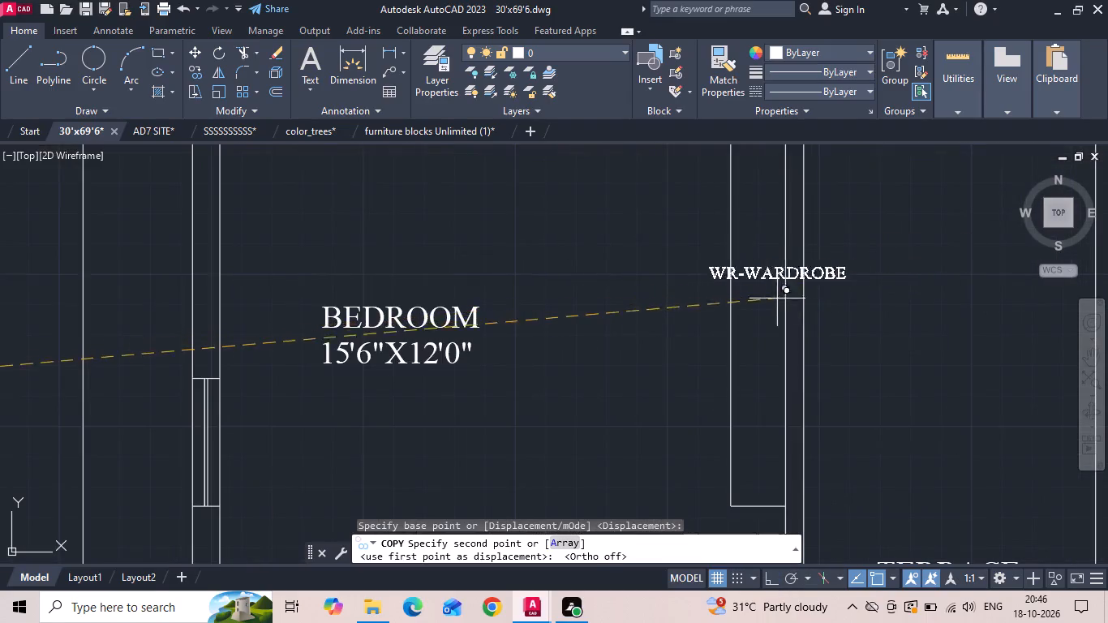
{"action": "scroll", "coordinate": [716, 306], "scroll_direction": "down", "scroll_amount": 1}
{"action": "left_click", "coordinate": [675, 311]}
{"action": "key", "text": "Escape"}
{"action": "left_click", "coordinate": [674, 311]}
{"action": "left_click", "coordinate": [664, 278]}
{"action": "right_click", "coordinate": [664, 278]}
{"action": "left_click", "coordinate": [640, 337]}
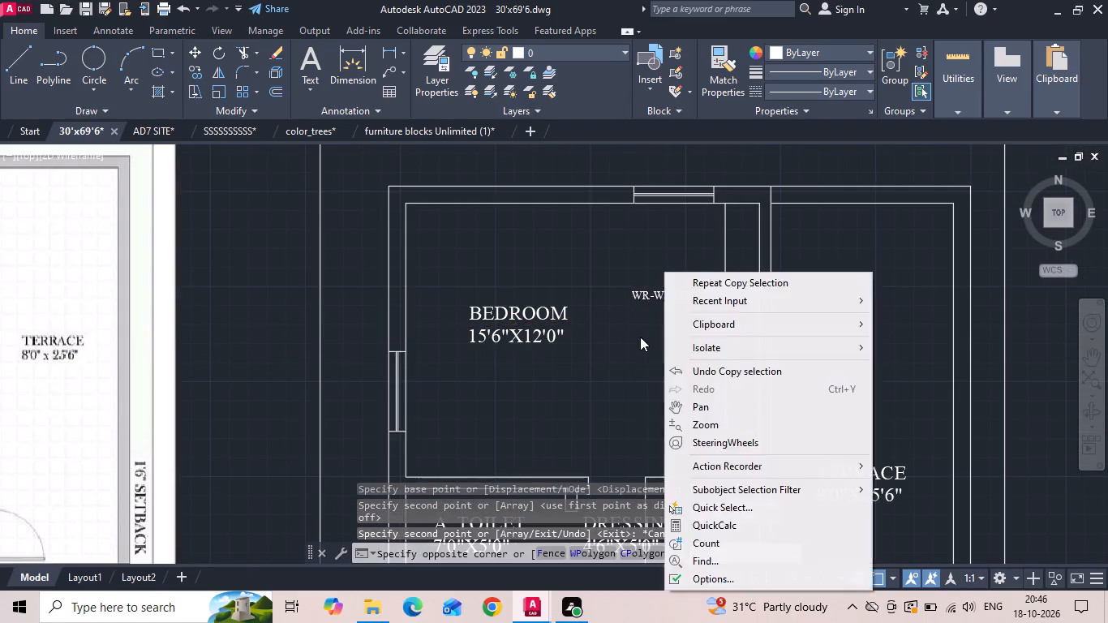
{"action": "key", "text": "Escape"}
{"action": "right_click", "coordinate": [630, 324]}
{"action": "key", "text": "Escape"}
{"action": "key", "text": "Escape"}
Rotate the first floor BEDROOM's WR-WARDROBE label 90° clockwise so it reads downward, with Ortho on.
{"action": "left_click_drag", "start_coordinate": [665, 271], "coordinate": [622, 337]}
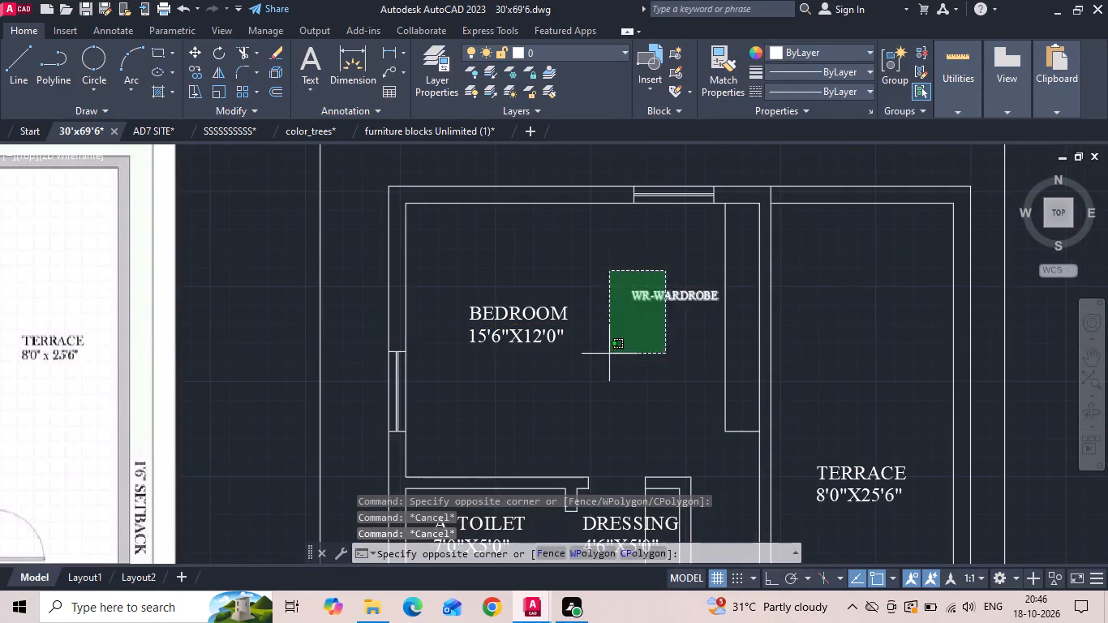
{"action": "left_click", "coordinate": [609, 354]}
{"action": "right_click", "coordinate": [608, 354]}
{"action": "left_click", "coordinate": [655, 350]}
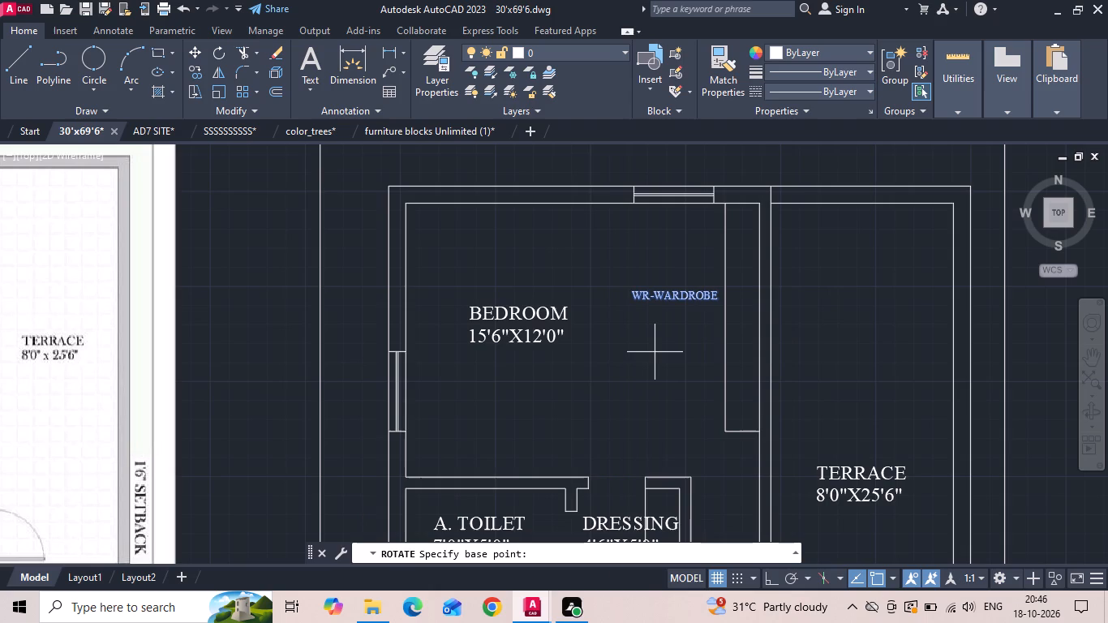
{"action": "key", "text": "F8"}
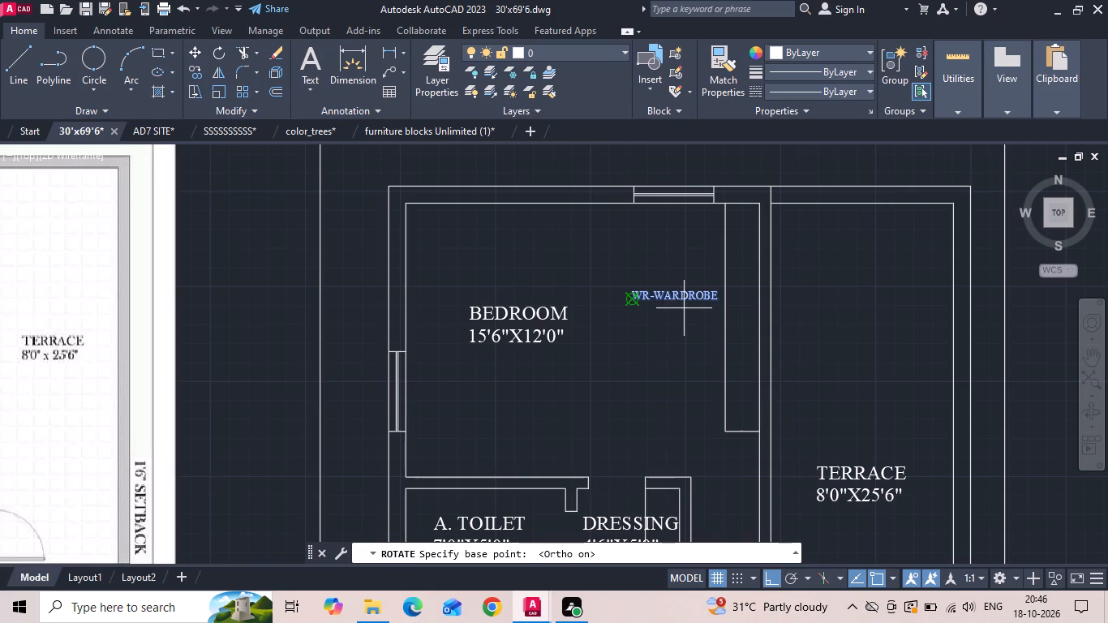
{"action": "left_click", "coordinate": [684, 308]}
{"action": "left_click", "coordinate": [680, 351]}
Move the rotated WR-WARDROBE label horizontally into the tall wardrobe strip between the first floor BEDROOM and TERRACE.
{"action": "left_click_drag", "start_coordinate": [655, 372], "coordinate": [631, 384]}
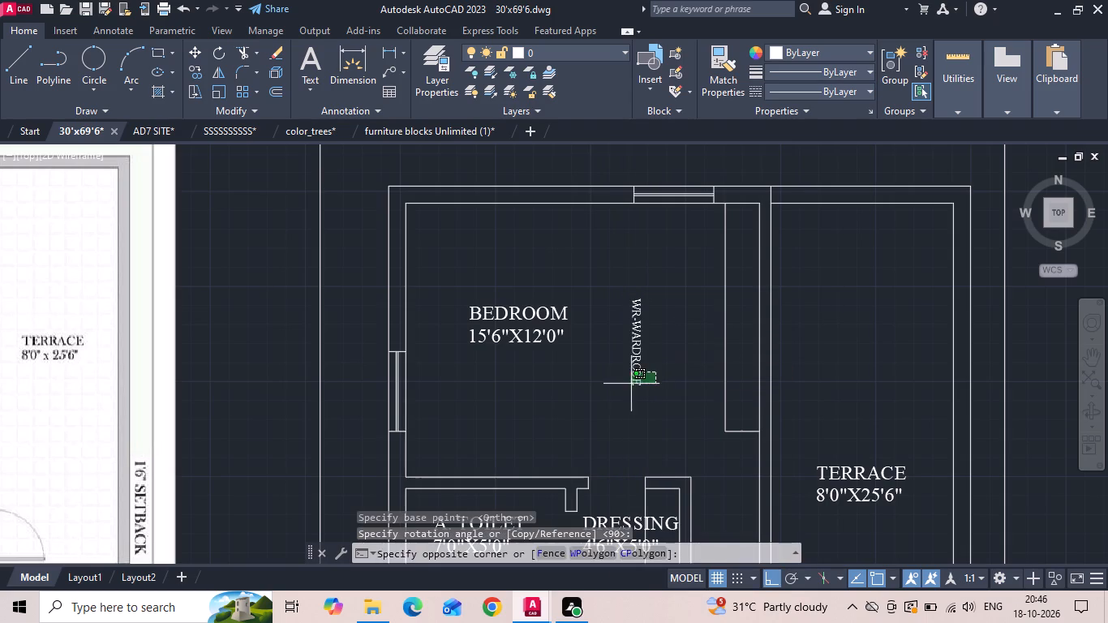
{"action": "left_click", "coordinate": [621, 385]}
{"action": "right_click", "coordinate": [621, 385]}
{"action": "left_click", "coordinate": [659, 299]}
{"action": "left_click_drag", "start_coordinate": [676, 320], "coordinate": [729, 320]}
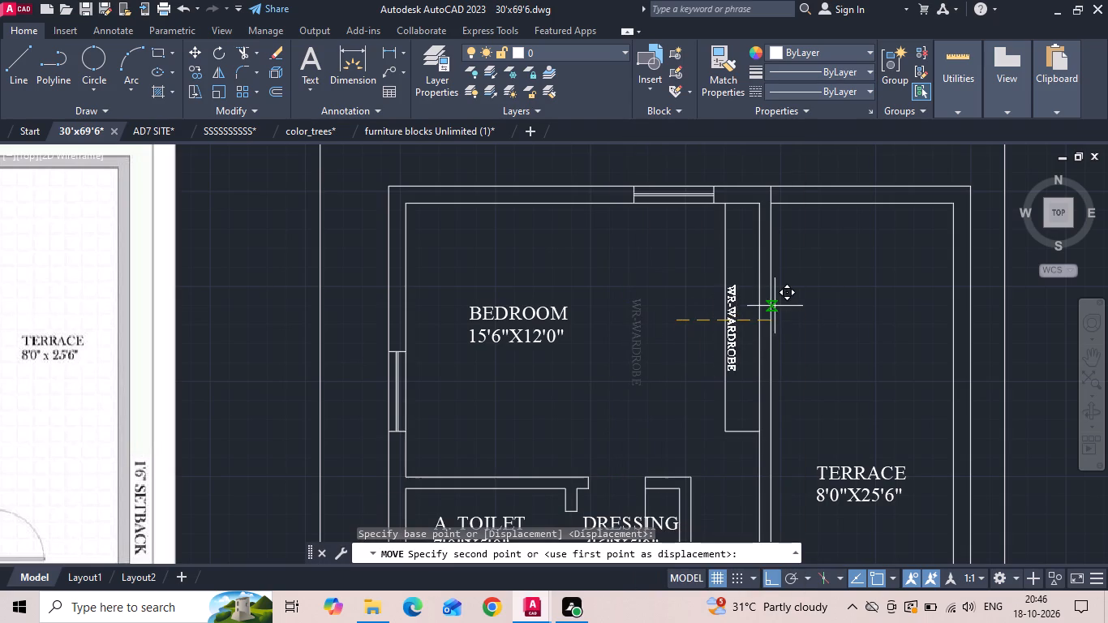
{"action": "left_click", "coordinate": [785, 304]}
Shift the vertical WR-WARDROBE label slightly up to centre it along the first floor BEDROOM's wardrobe strip.
{"action": "left_click", "coordinate": [737, 340]}
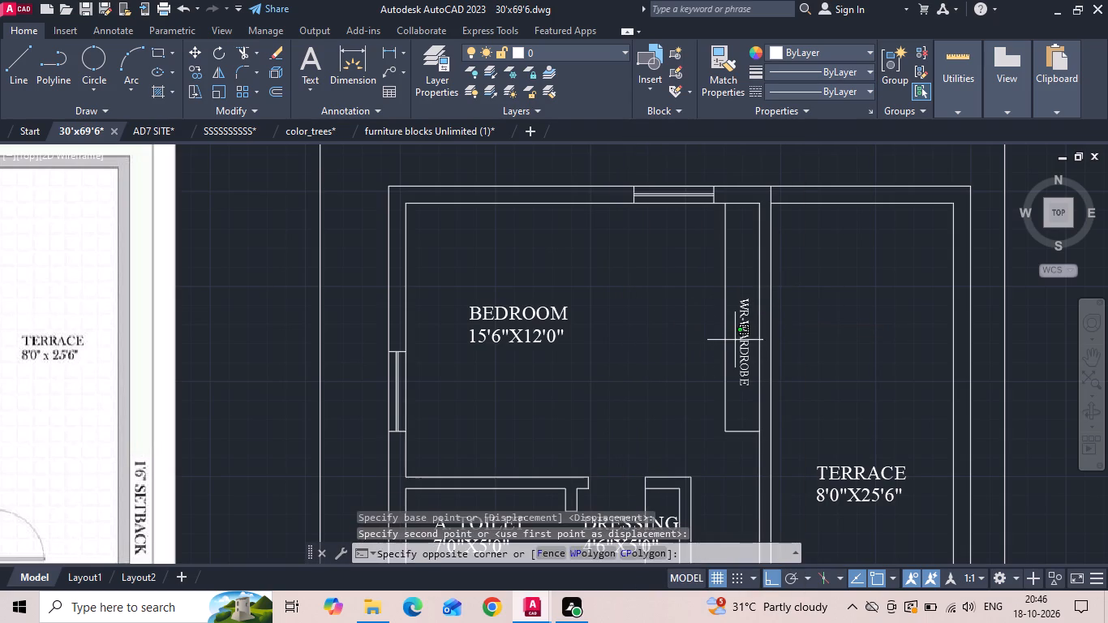
{"action": "left_click", "coordinate": [735, 337]}
{"action": "left_click", "coordinate": [743, 308]}
{"action": "right_click", "coordinate": [743, 308]}
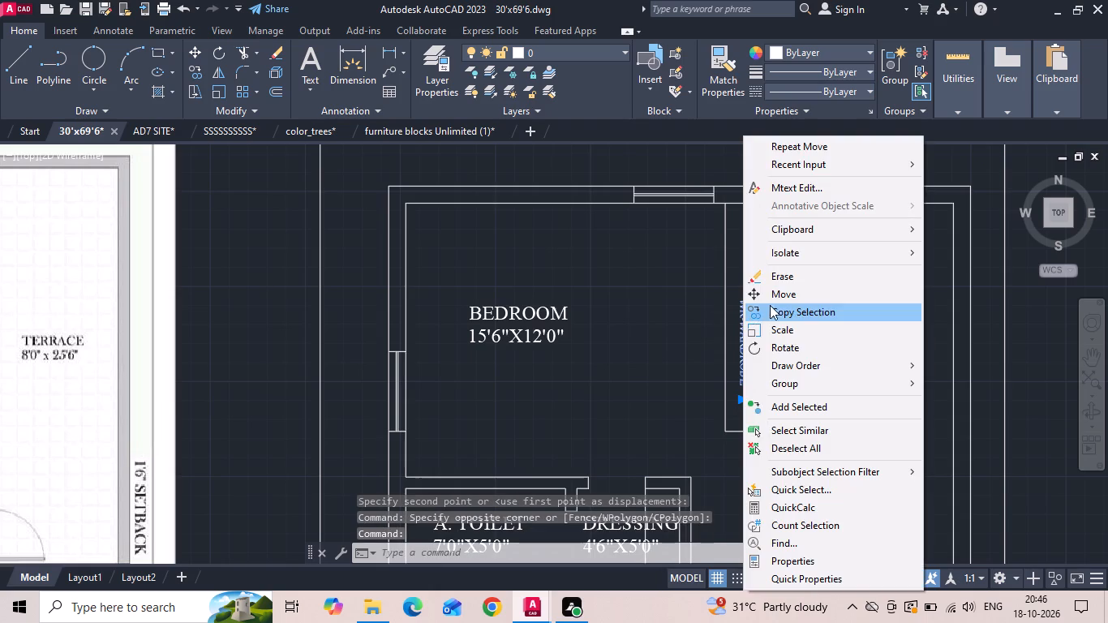
{"action": "left_click", "coordinate": [777, 297]}
{"action": "left_click", "coordinate": [831, 321]}
{"action": "left_click", "coordinate": [831, 305]}
Copy the ground floor M.BEDROOM's STUDY TABLE and WR-WARDROBE labels with their compartment lines to the matching inner corner of the first floor M.BEDROOM.
{"action": "scroll", "coordinate": [683, 260], "scroll_direction": "down", "scroll_amount": 2}
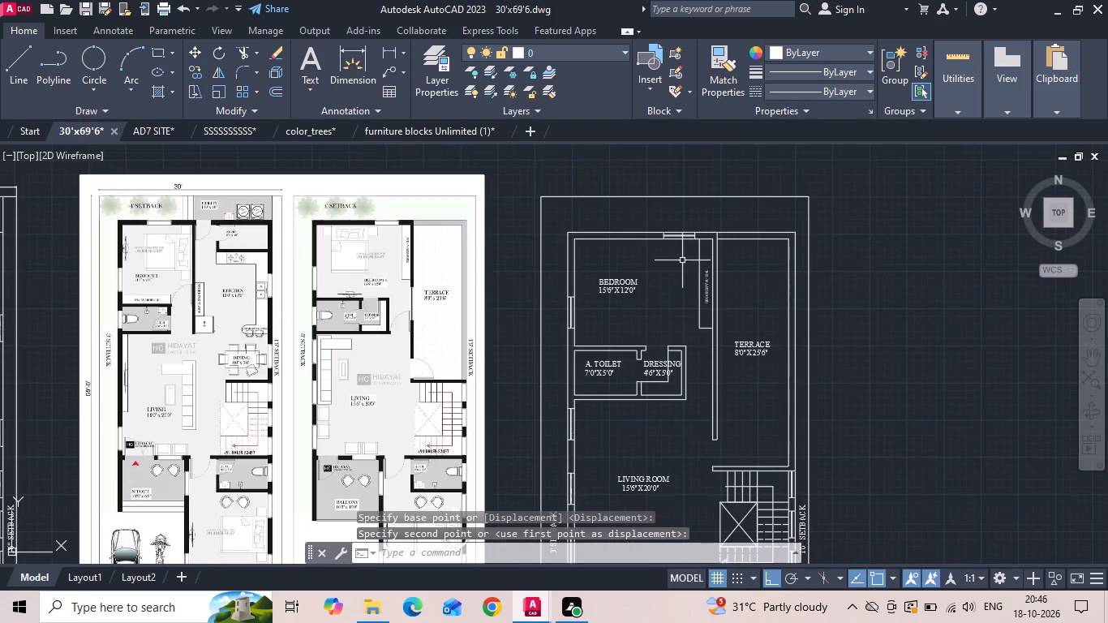
{"action": "scroll", "coordinate": [595, 379], "scroll_direction": "up", "scroll_amount": 1}
{"action": "middle_click_drag", "start_coordinate": [601, 382], "coordinate": [614, 251]}
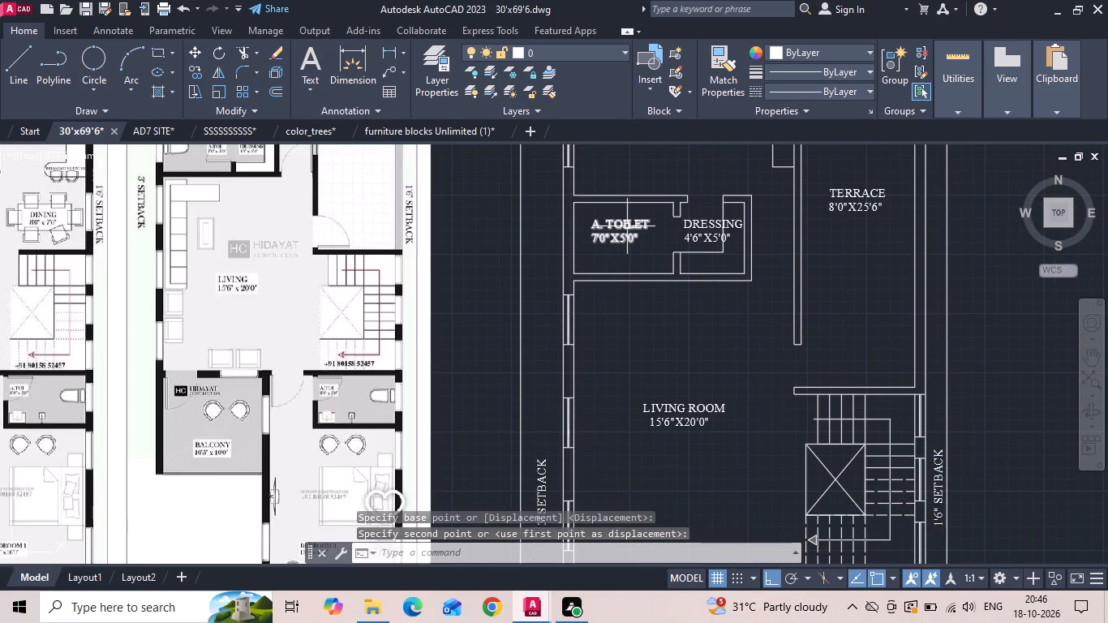
{"action": "scroll", "coordinate": [627, 226], "scroll_direction": "down", "scroll_amount": 2}
{"action": "scroll", "coordinate": [654, 377], "scroll_direction": "up", "scroll_amount": 1}
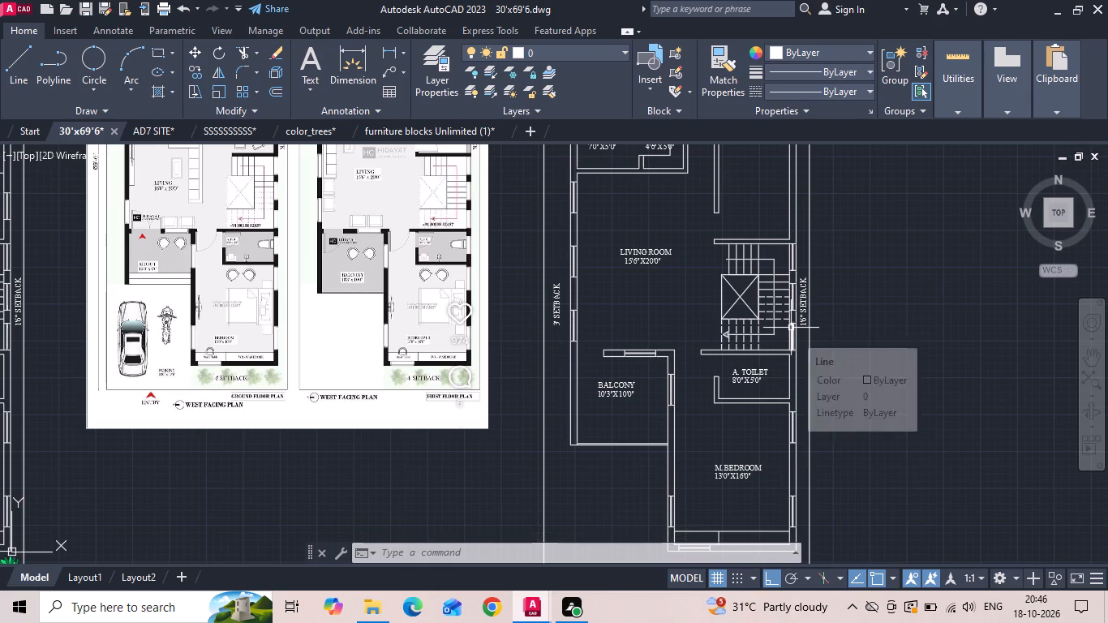
{"action": "scroll", "coordinate": [660, 300], "scroll_direction": "down", "scroll_amount": 2}
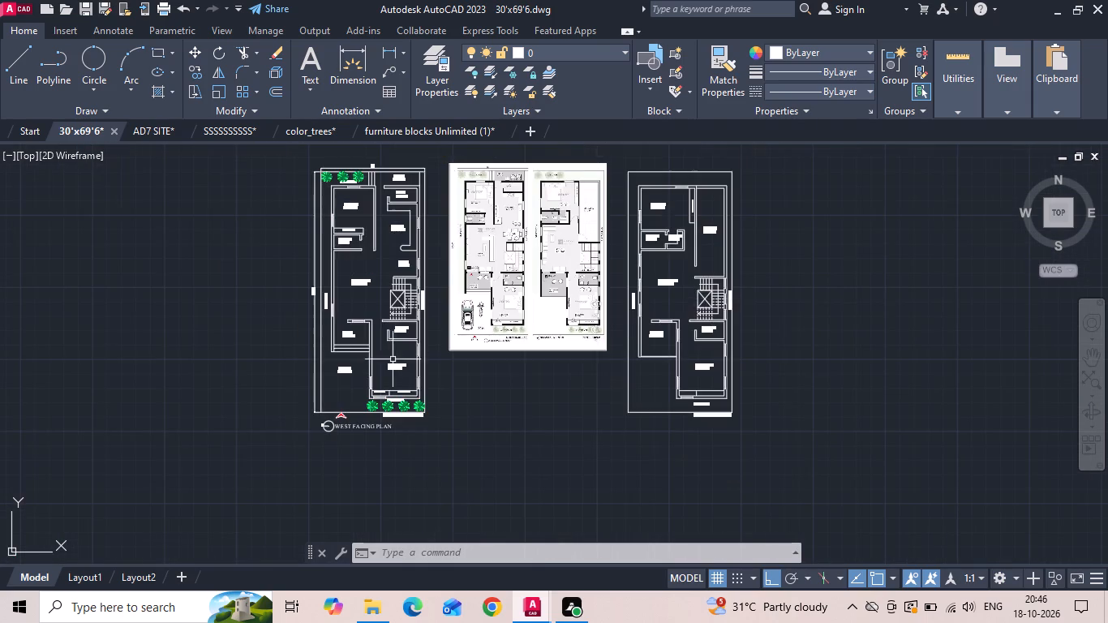
{"action": "scroll", "coordinate": [394, 363], "scroll_direction": "up", "scroll_amount": 5}
{"action": "left_click_drag", "start_coordinate": [427, 350], "coordinate": [382, 387]}
{"action": "left_click", "coordinate": [122, 406]}
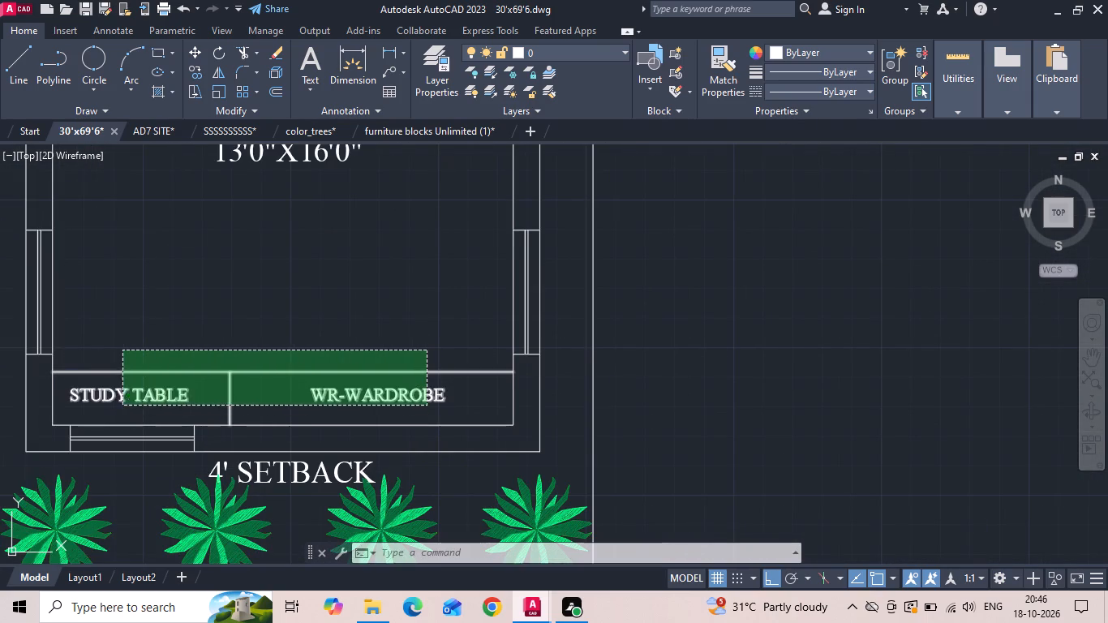
{"action": "right_click", "coordinate": [149, 306]}
{"action": "left_click", "coordinate": [228, 337]}
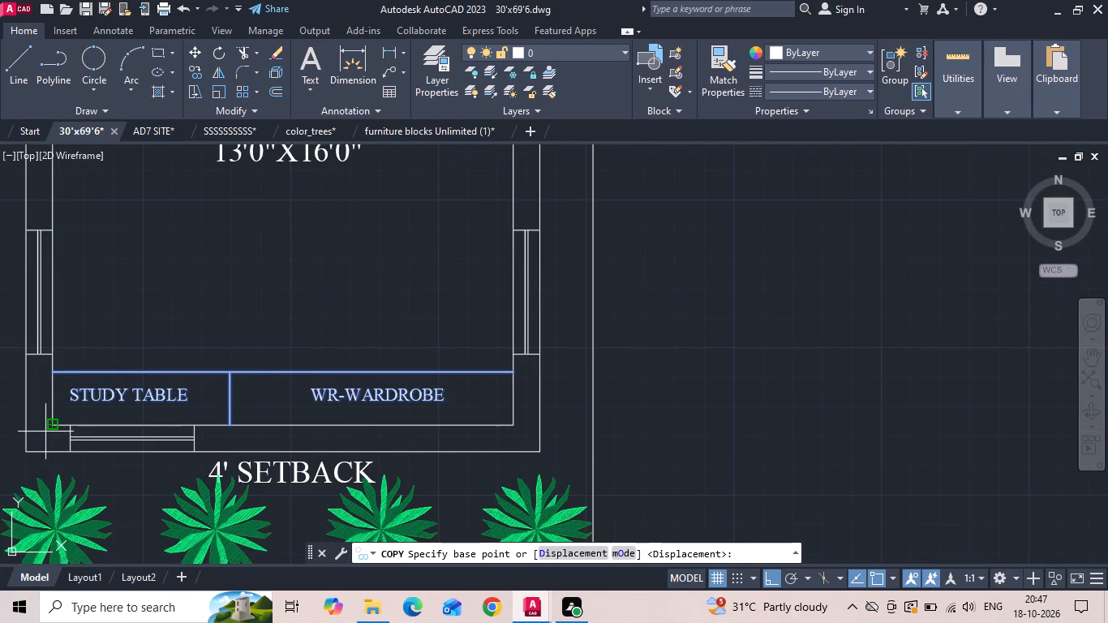
{"action": "left_click", "coordinate": [52, 425]}
{"action": "scroll", "coordinate": [53, 423], "scroll_direction": "down", "scroll_amount": 3}
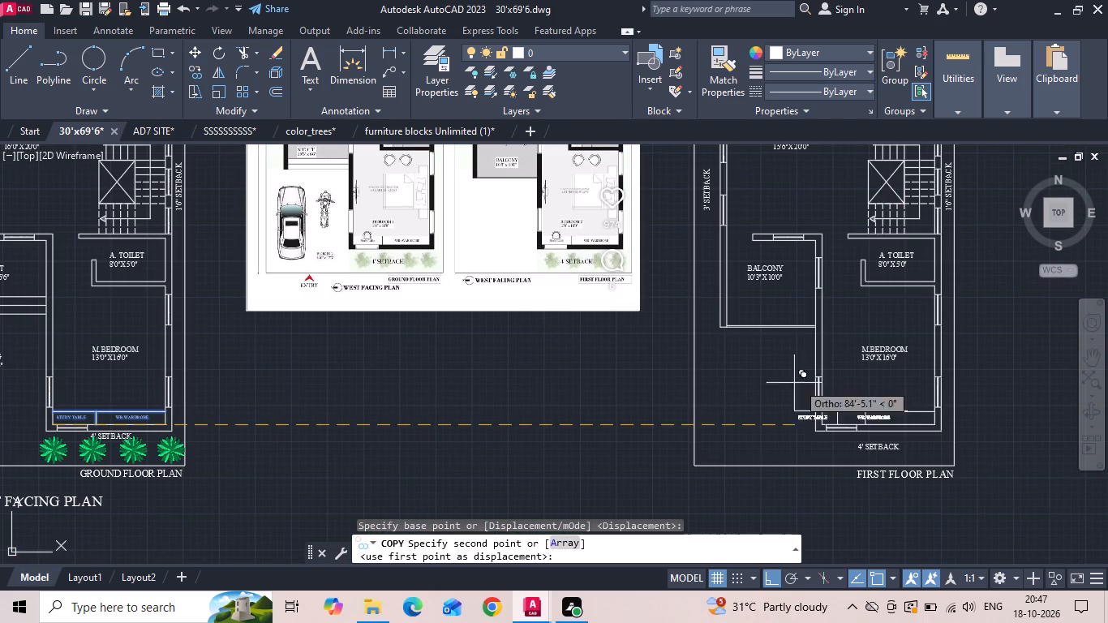
{"action": "scroll", "coordinate": [864, 406], "scroll_direction": "up", "scroll_amount": 3}
{"action": "scroll", "coordinate": [743, 459], "scroll_direction": "up", "scroll_amount": 2}
{"action": "middle_click_drag", "start_coordinate": [621, 479], "coordinate": [613, 469]}
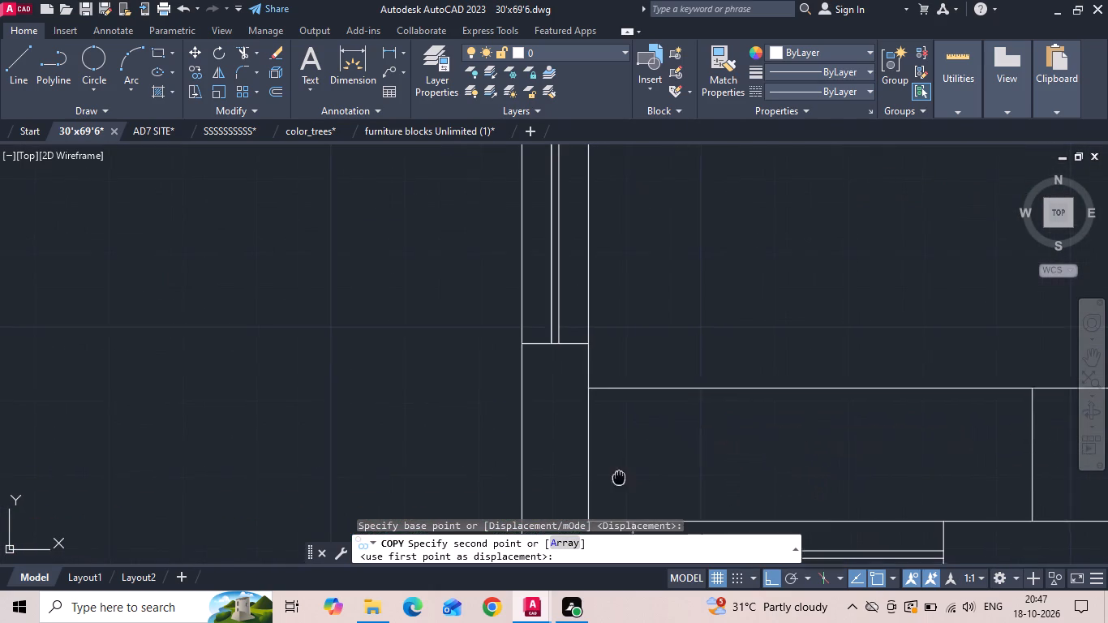
{"action": "middle_click_drag", "start_coordinate": [613, 469], "coordinate": [574, 380]}
{"action": "left_click", "coordinate": [541, 424]}
{"action": "key", "text": "Escape"}
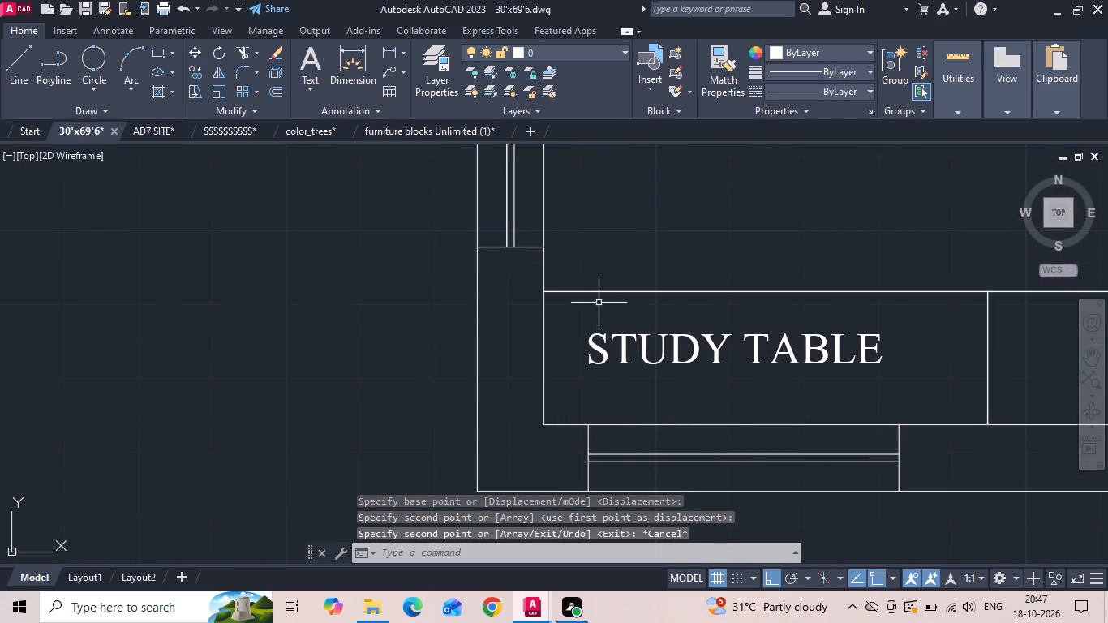
Delete the duplicate line along the upper edge of the first floor M.BEDROOM's study table and wardrobe strip.
{"action": "left_click", "coordinate": [601, 294]}
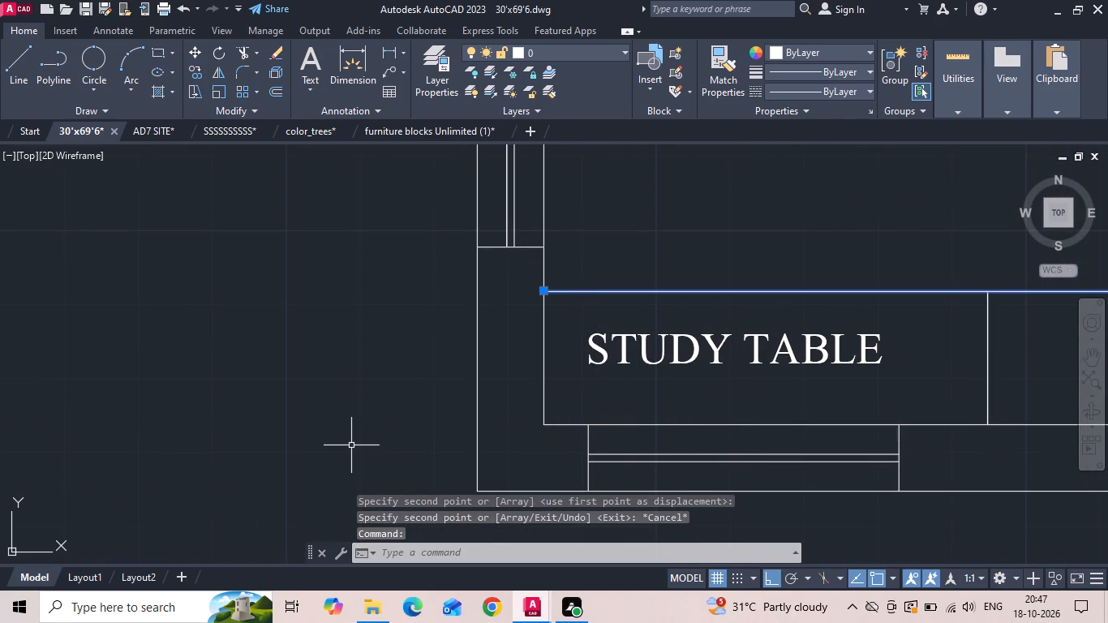
{"action": "key", "text": "Delete"}
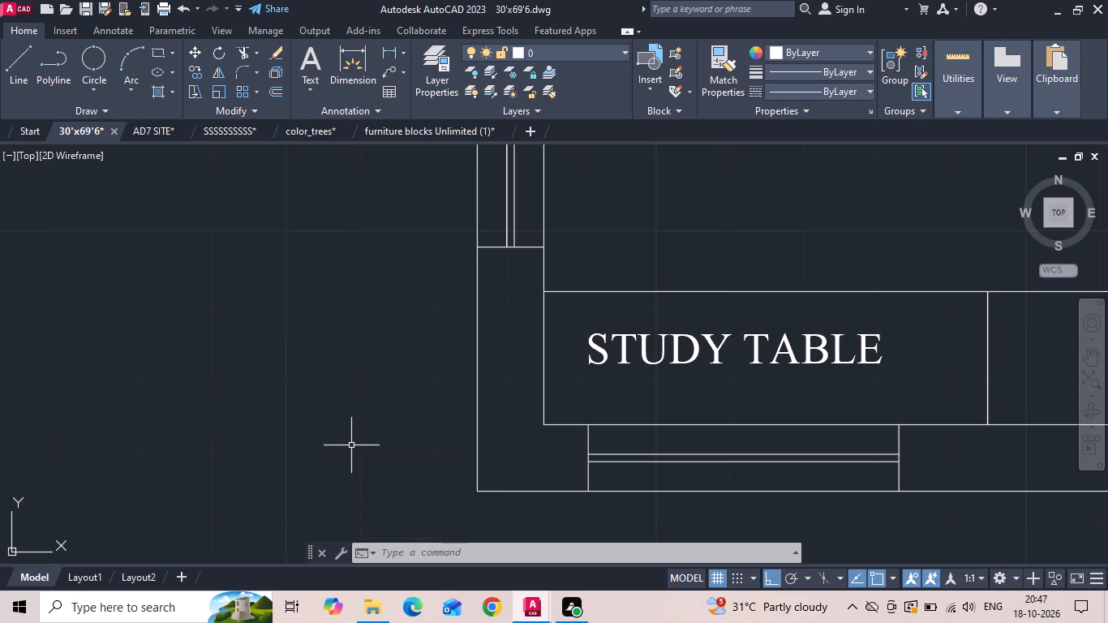
Save the 30'x69'6" drawing.
{"action": "key", "text": "ctrl+s"}
{"action": "key", "text": "ctrl+s"}
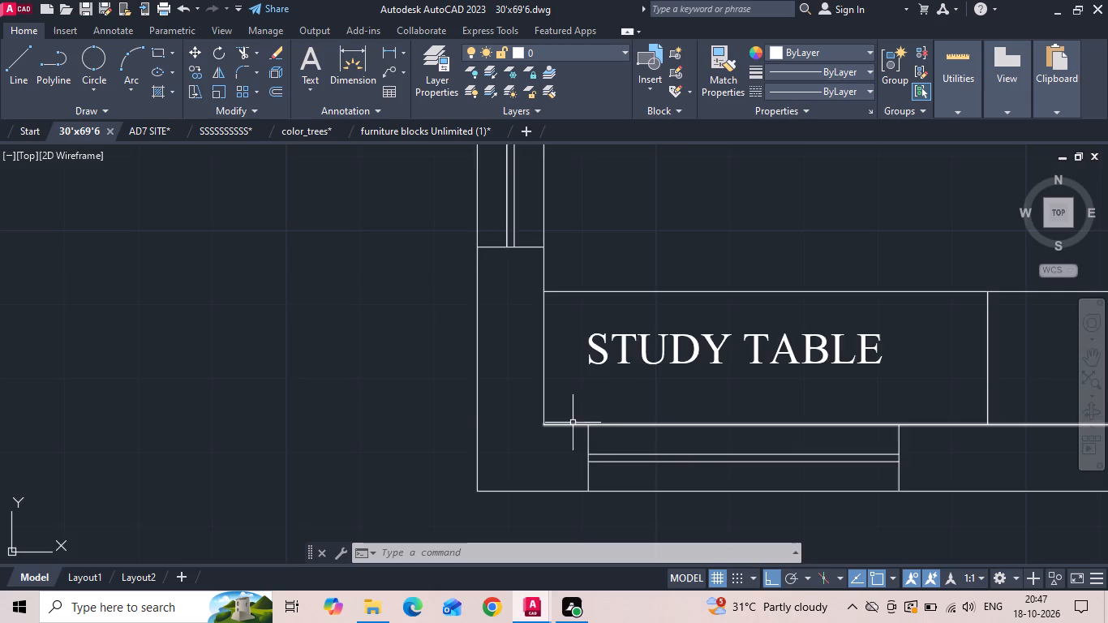
Examine the reference floor plans, particularly the entrance between LIVING and SITOUT, for details still missing from the drawn plans.
{"action": "scroll", "coordinate": [617, 423], "scroll_direction": "down", "scroll_amount": 6}
{"action": "scroll", "coordinate": [479, 246], "scroll_direction": "up", "scroll_amount": 3}
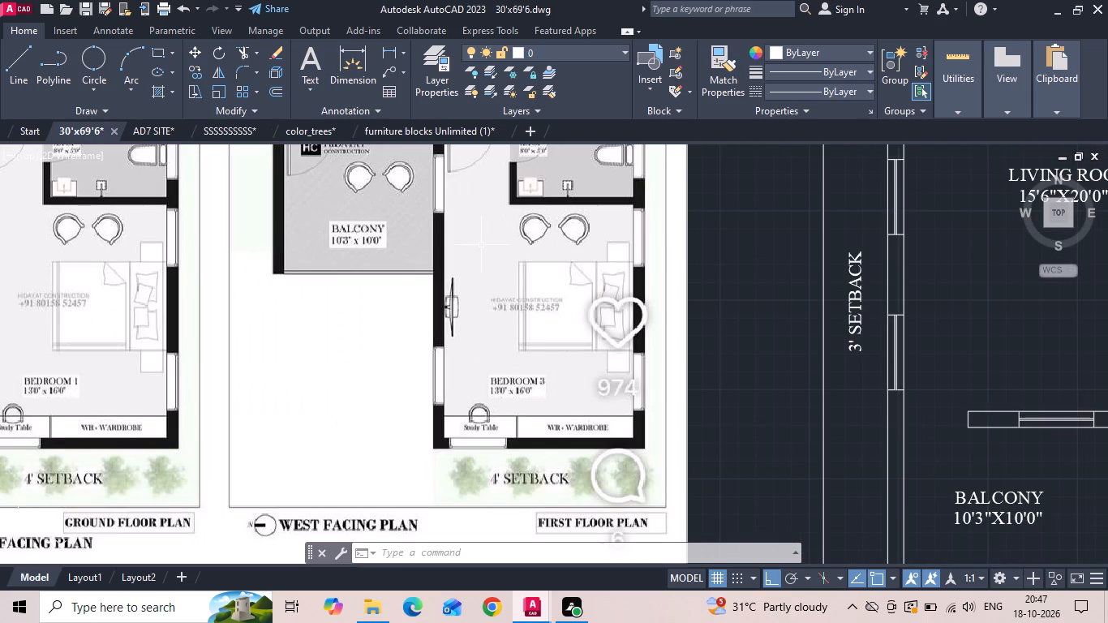
{"action": "scroll", "coordinate": [497, 324], "scroll_direction": "down", "scroll_amount": 1}
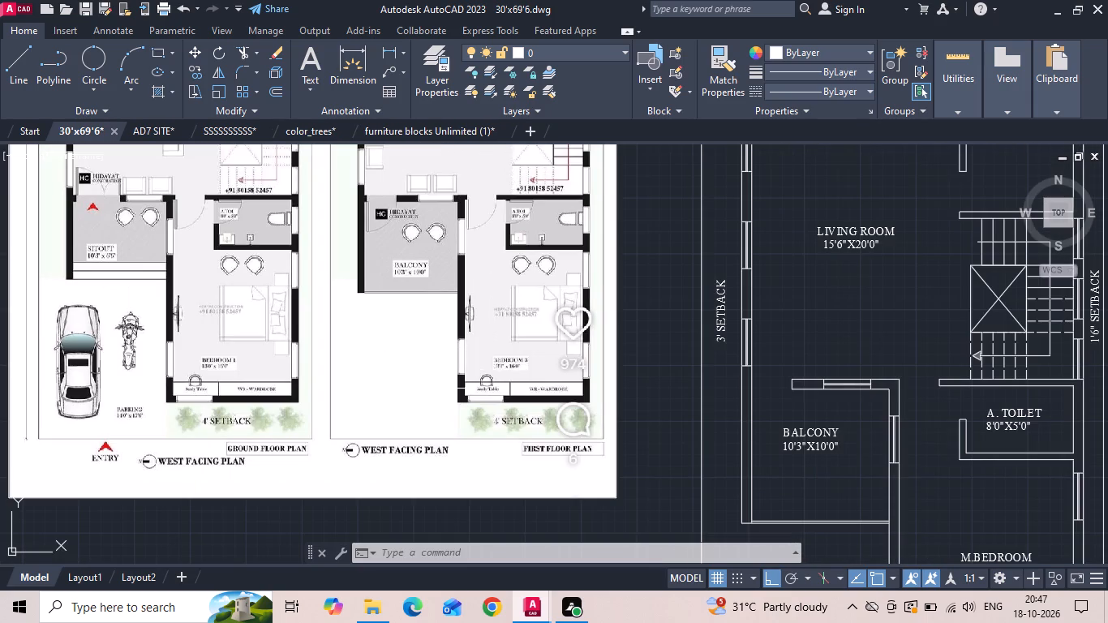
{"action": "scroll", "coordinate": [452, 397], "scroll_direction": "down", "scroll_amount": 1}
{"action": "middle_click_drag", "start_coordinate": [445, 238], "coordinate": [439, 311]}
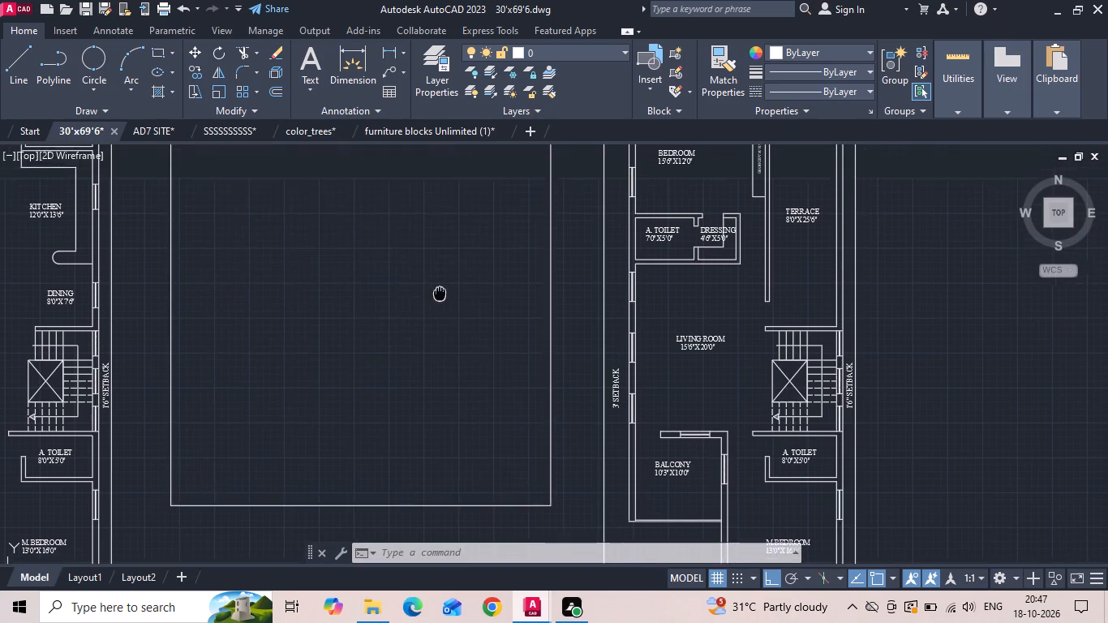
{"action": "middle_click_drag", "start_coordinate": [439, 311], "coordinate": [439, 325]}
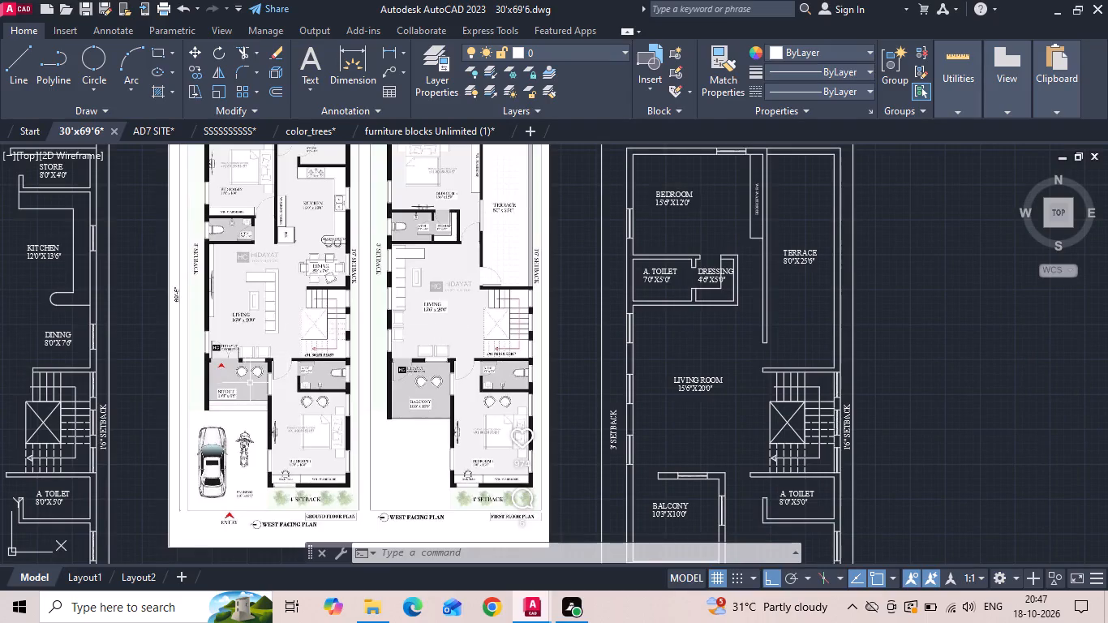
{"action": "scroll", "coordinate": [216, 353], "scroll_direction": "up", "scroll_amount": 4}
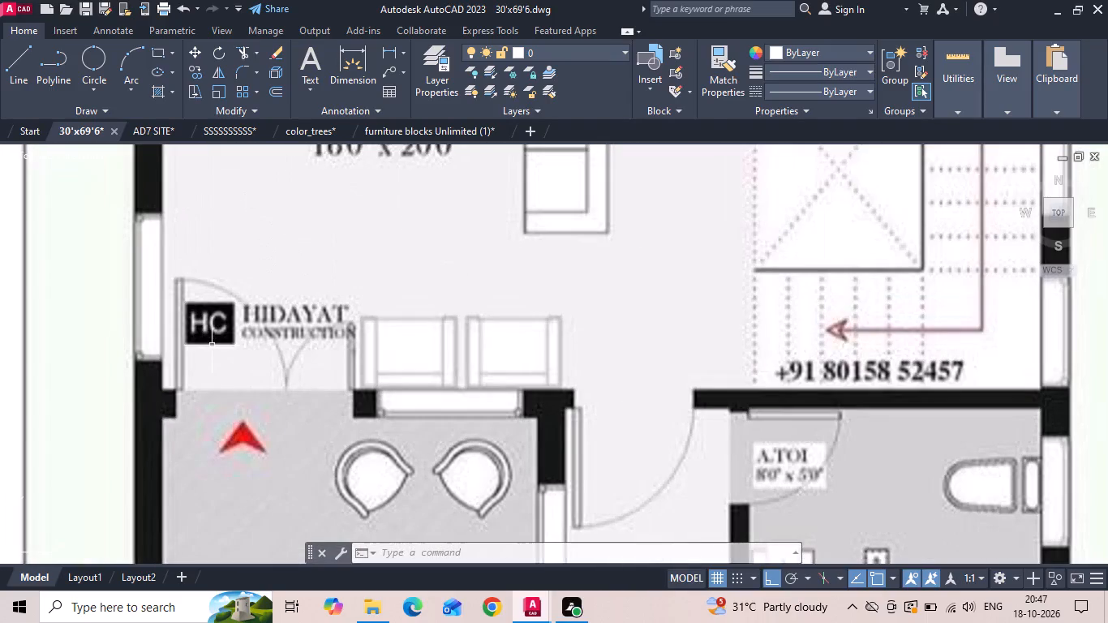
{"action": "scroll", "coordinate": [514, 302], "scroll_direction": "down", "scroll_amount": 1}
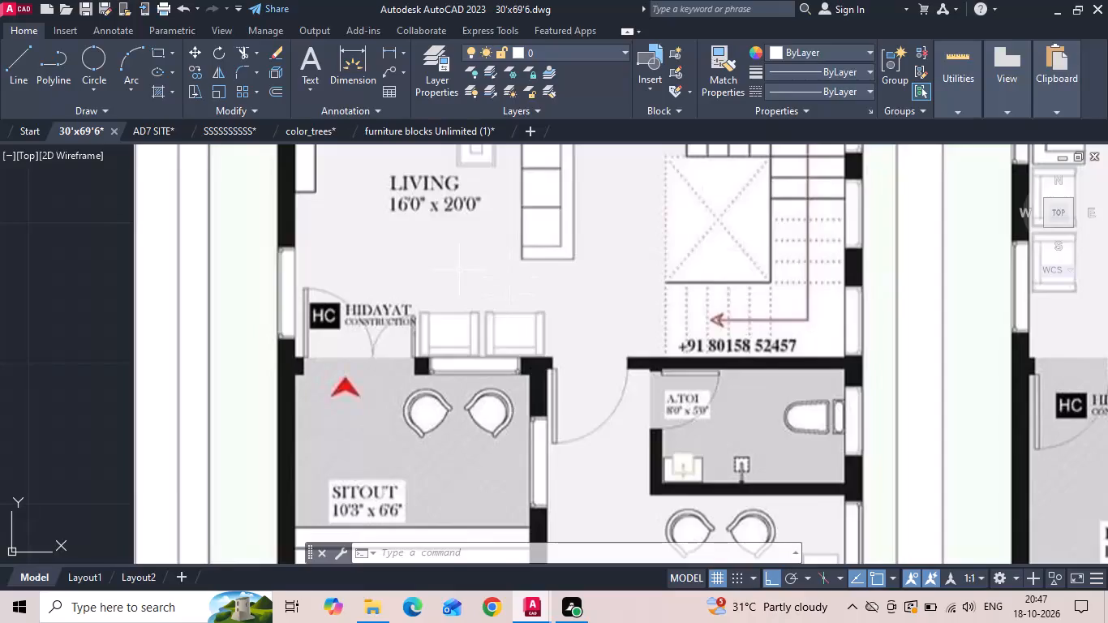
{"action": "scroll", "coordinate": [459, 243], "scroll_direction": "down", "scroll_amount": 2}
{"action": "middle_click_drag", "start_coordinate": [439, 296], "coordinate": [453, 284]}
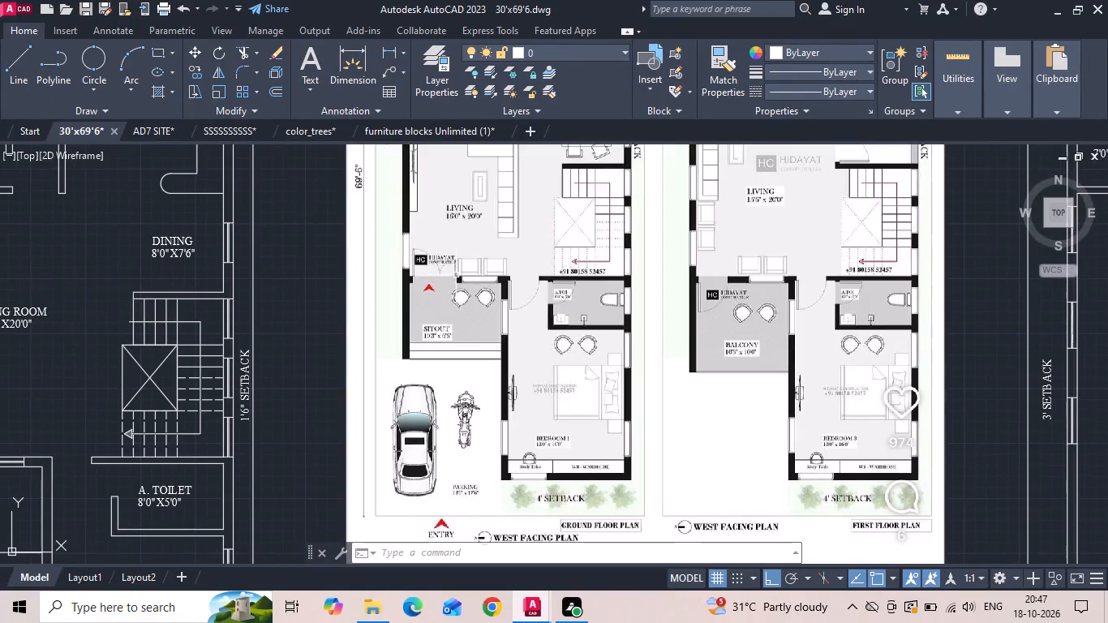
Draw an L-shaped door outline, 3' down and 3' across, in the blank area beside the ground floor plan.
{"action": "type", "text": "L"}
{"action": "key", "text": "space"}
{"action": "scroll", "coordinate": [486, 292], "scroll_direction": "down", "scroll_amount": 1}
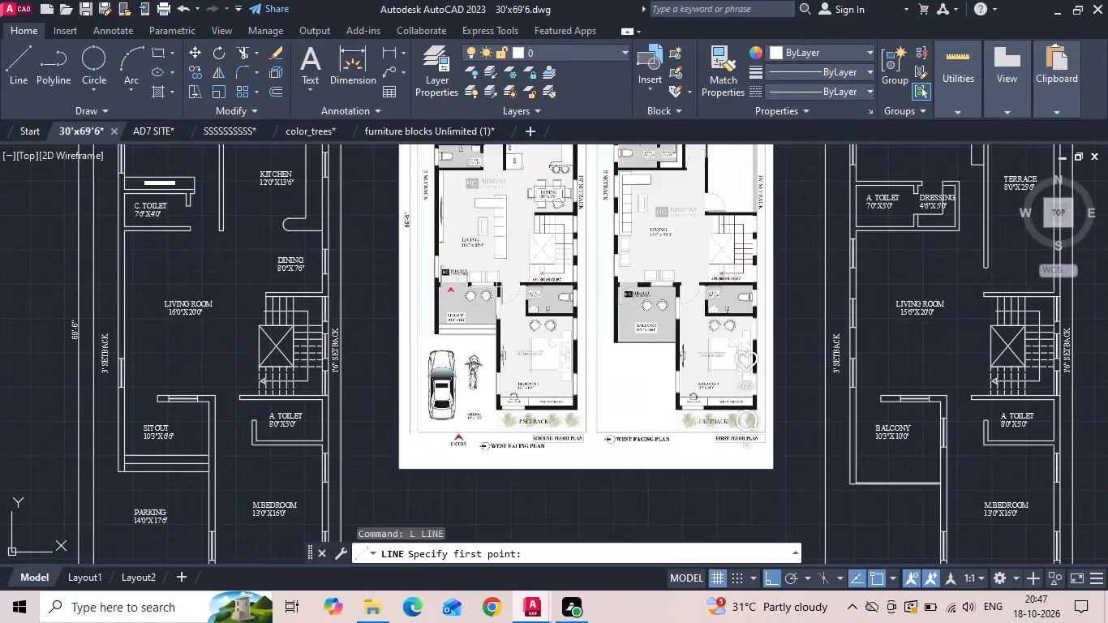
{"action": "middle_click_drag", "start_coordinate": [238, 355], "coordinate": [613, 302]}
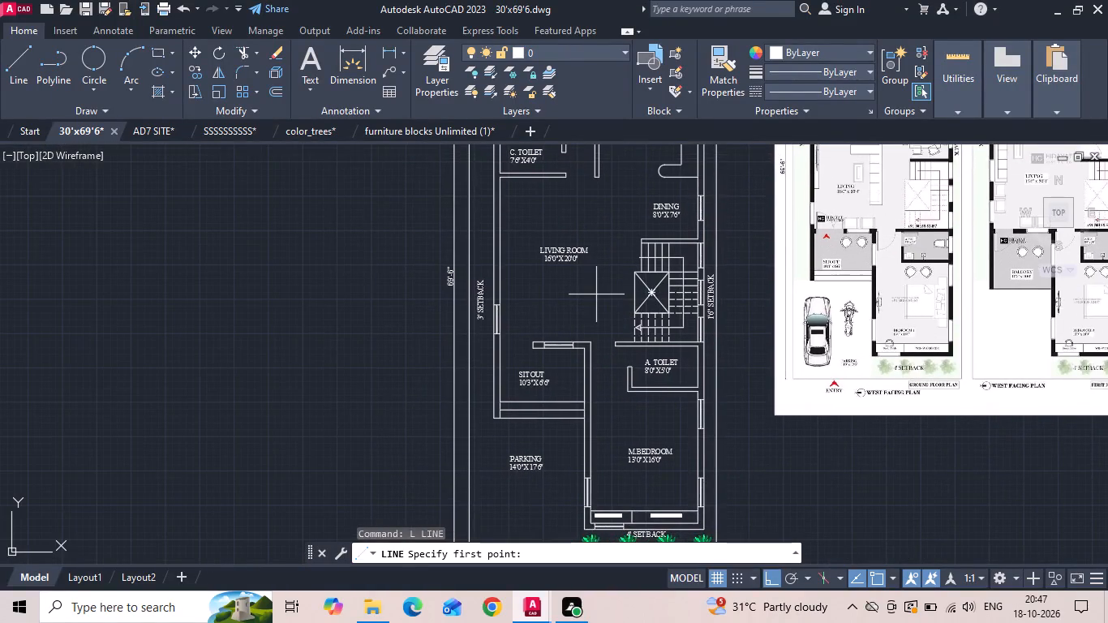
{"action": "scroll", "coordinate": [553, 293], "scroll_direction": "up", "scroll_amount": 1}
{"action": "scroll", "coordinate": [621, 288], "scroll_direction": "down", "scroll_amount": 2}
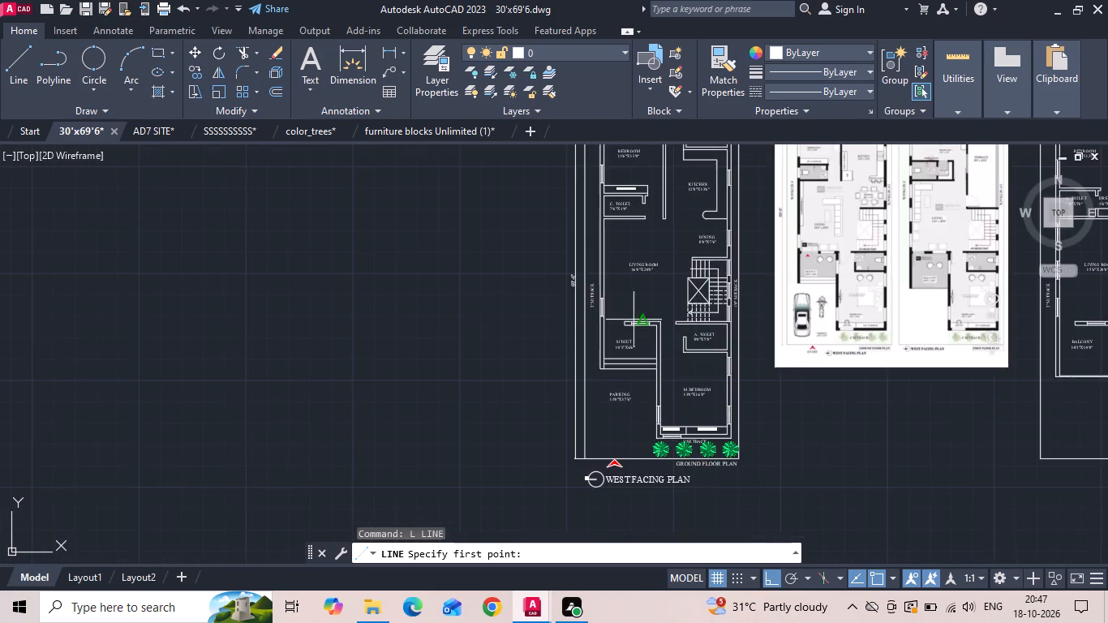
{"action": "scroll", "coordinate": [486, 303], "scroll_direction": "up", "scroll_amount": 1}
{"action": "left_click_drag", "start_coordinate": [481, 255], "coordinate": [475, 264]}
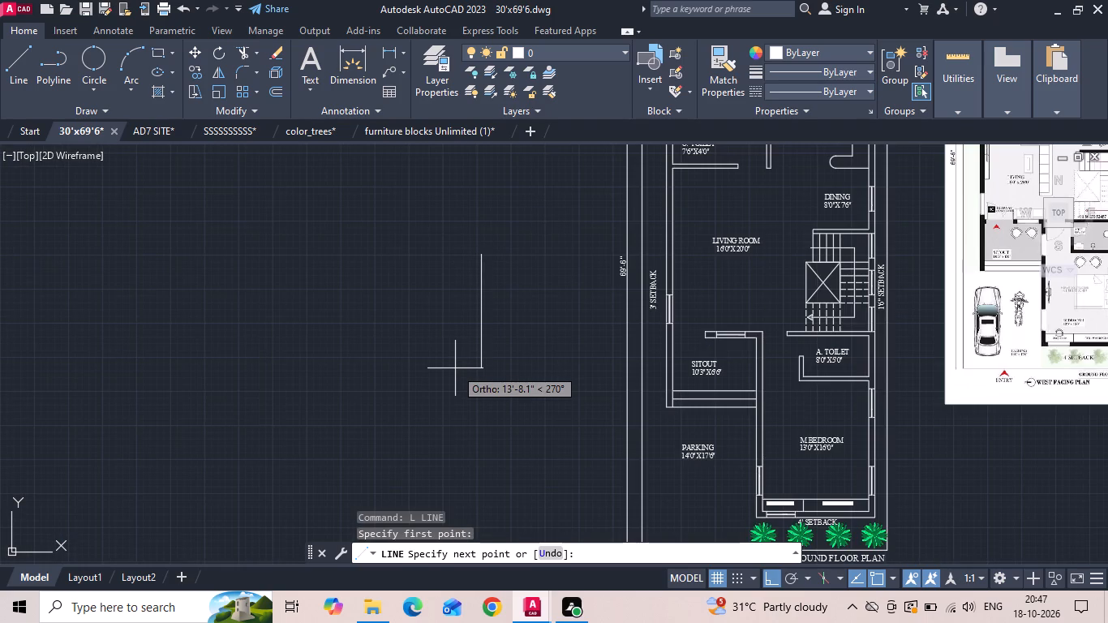
{"action": "key", "text": "4"}
{"action": "key", "text": "BackSpace"}
{"action": "type", "text": "3'"}
{"action": "key", "text": "Return"}
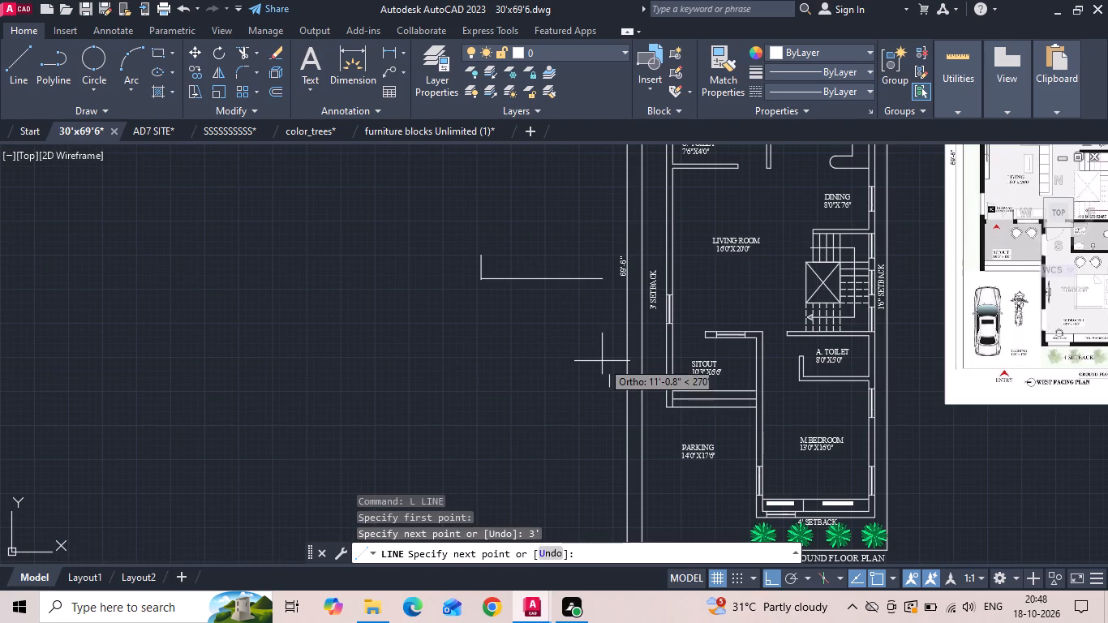
{"action": "type", "text": "3'"}
{"action": "key", "text": "Return"}
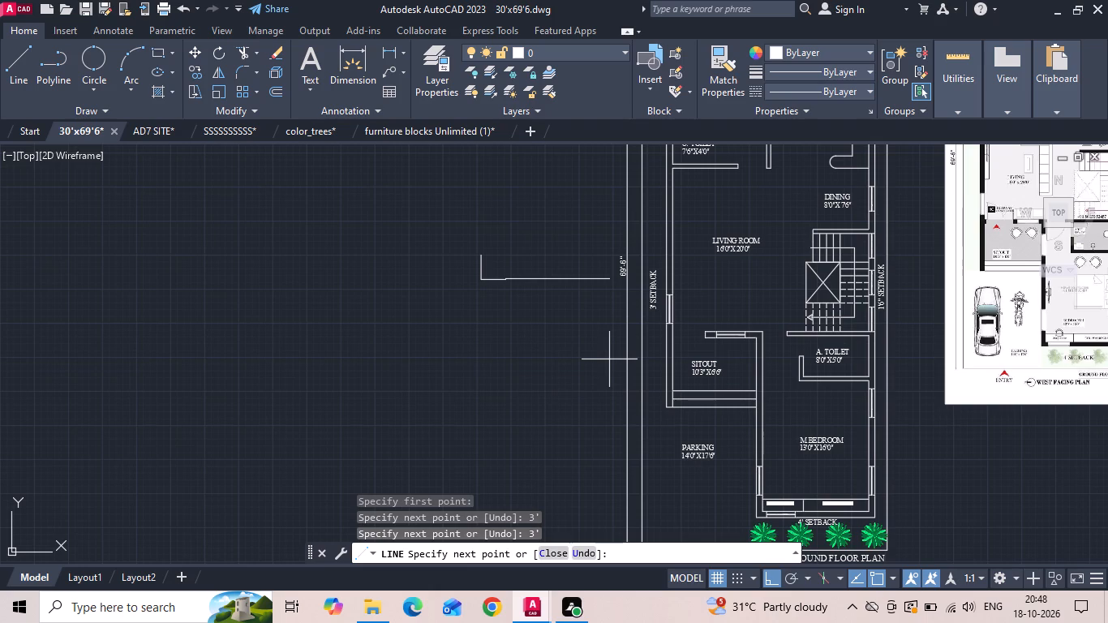
{"action": "key", "text": "Escape"}
Draw a second L-shaped door outline, 2'6" down and 2'6" across, on the outer side of the 3' one.
{"action": "scroll", "coordinate": [446, 191], "scroll_direction": "up", "scroll_amount": 2}
{"action": "scroll", "coordinate": [551, 420], "scroll_direction": "up", "scroll_amount": 1}
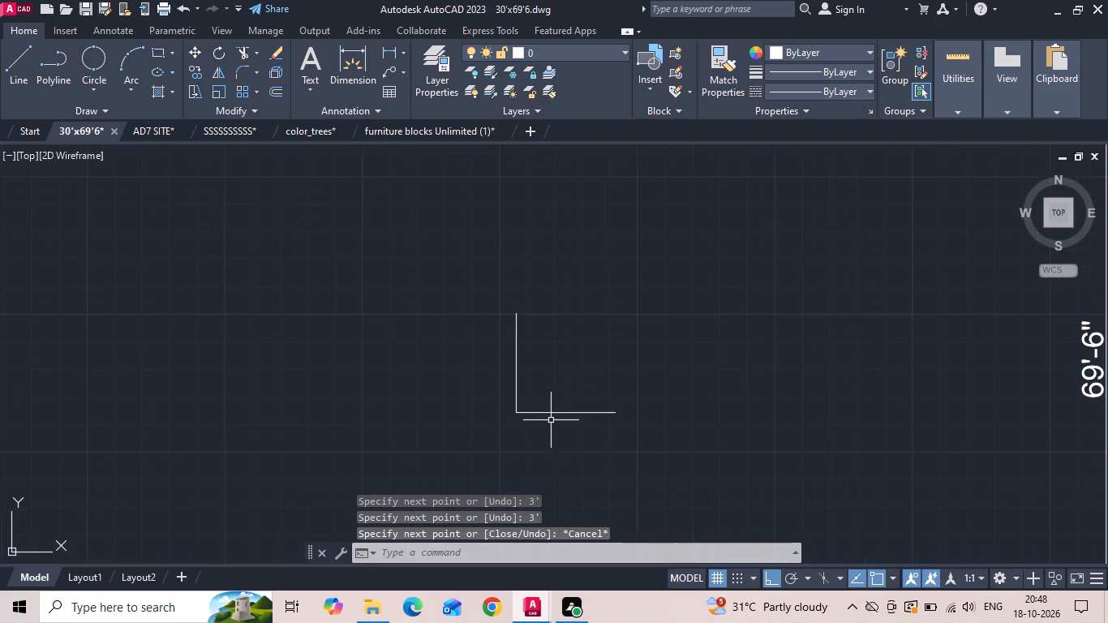
{"action": "scroll", "coordinate": [551, 420], "scroll_direction": "up", "scroll_amount": 1}
{"action": "type", "text": "L"}
{"action": "key", "text": "space"}
{"action": "left_click_drag", "start_coordinate": [128, 228], "coordinate": [118, 292]}
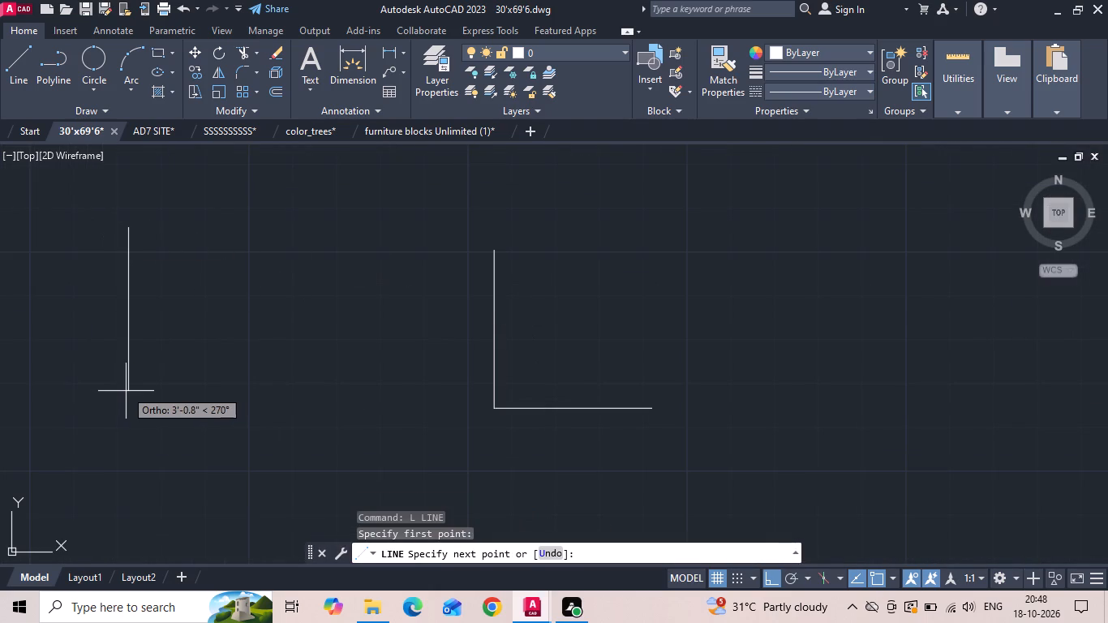
{"action": "type", "text": "2'6"}
{"action": "key", "text": "Return"}
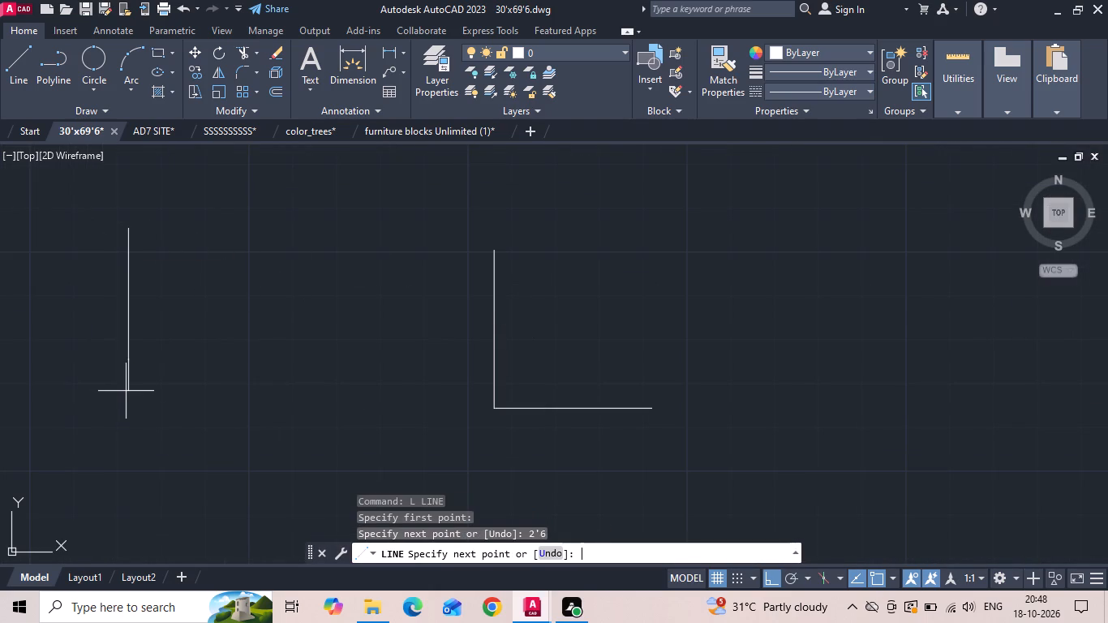
{"action": "type", "text": "2'6"}
{"action": "key", "text": "Return"}
{"action": "key", "text": "Escape"}
Draw a third L-shaped outline, 2'6" down and 2'6" across, between the 3' outline and the ground floor plan.
{"action": "type", "text": "L"}
{"action": "key", "text": "space"}
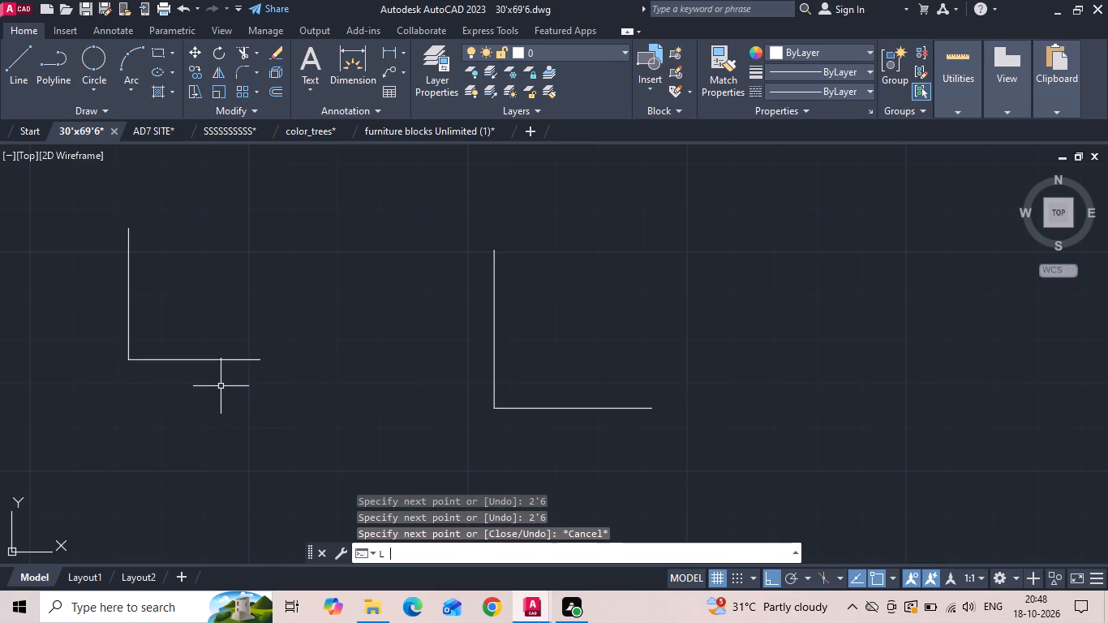
{"action": "middle_click_drag", "start_coordinate": [598, 298], "coordinate": [273, 330]}
{"action": "left_click_drag", "start_coordinate": [592, 228], "coordinate": [583, 316]}
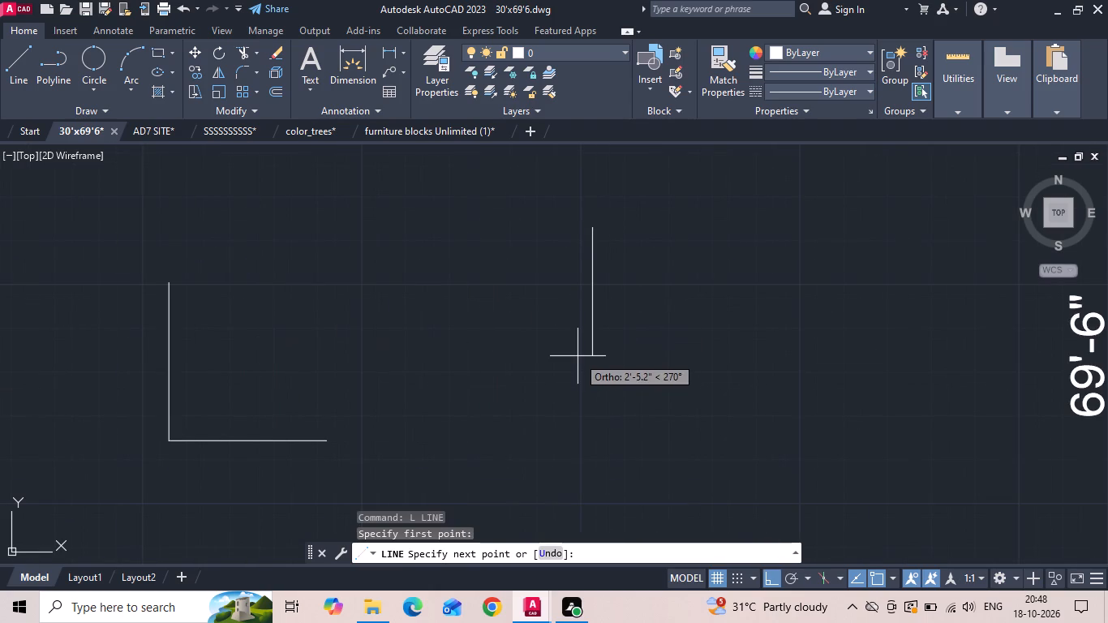
{"action": "type", "text": "2'6"}
{"action": "key", "text": "Return"}
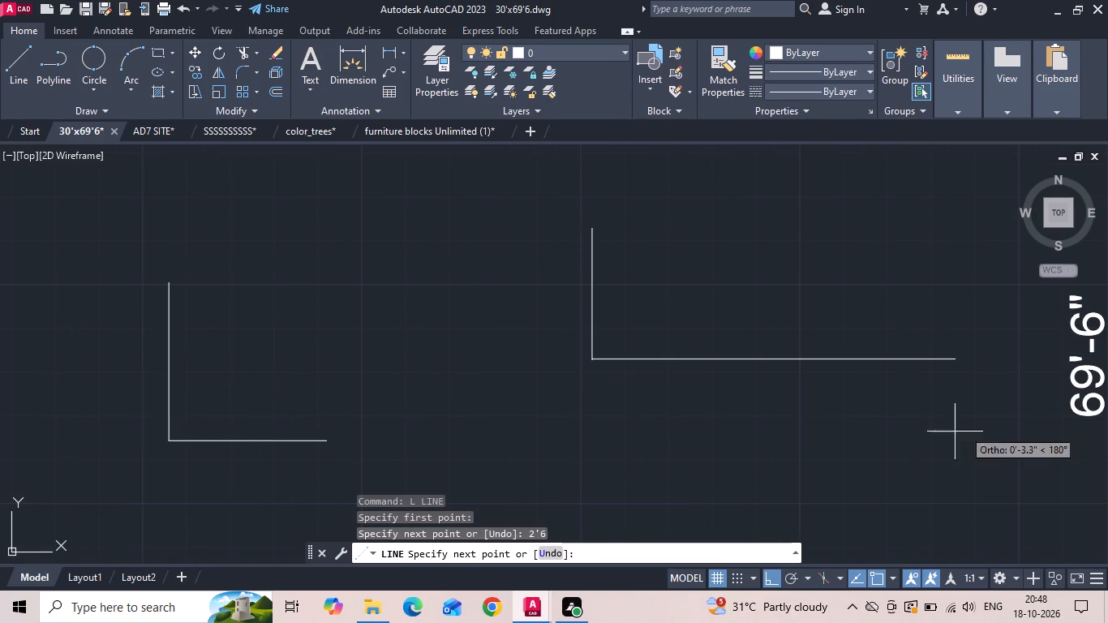
{"action": "type", "text": "2'6"}
{"action": "key", "text": "Return"}
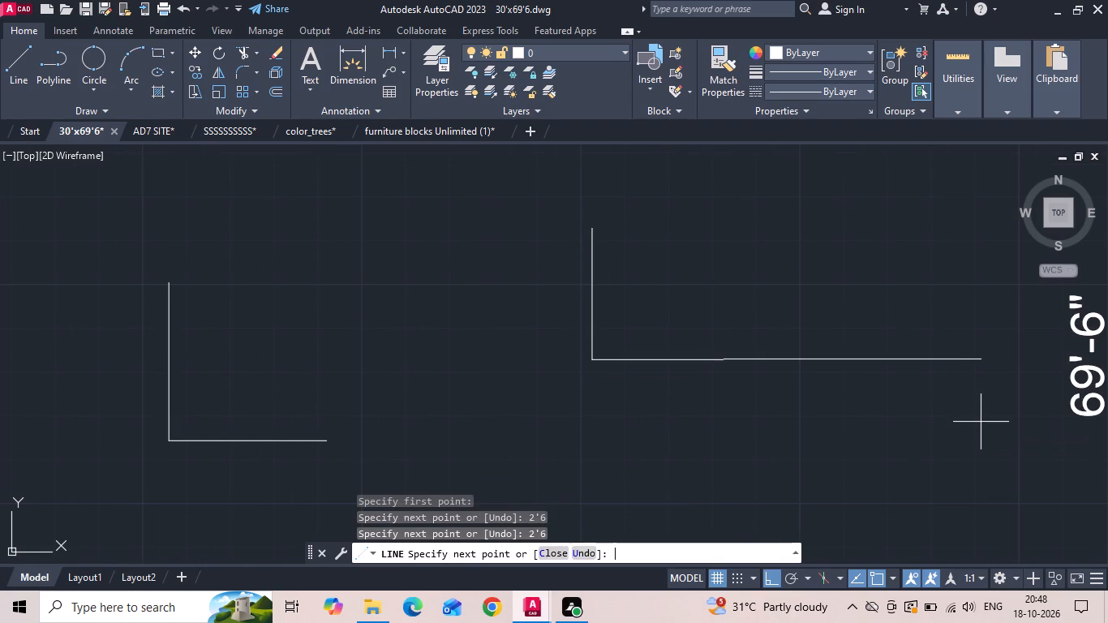
{"action": "key", "text": "Escape"}
Extend the third outline's base by 1'6" and add a 1'6" upright at its end for a double-leaf door.
{"action": "middle_click_drag", "start_coordinate": [762, 305], "coordinate": [739, 324]}
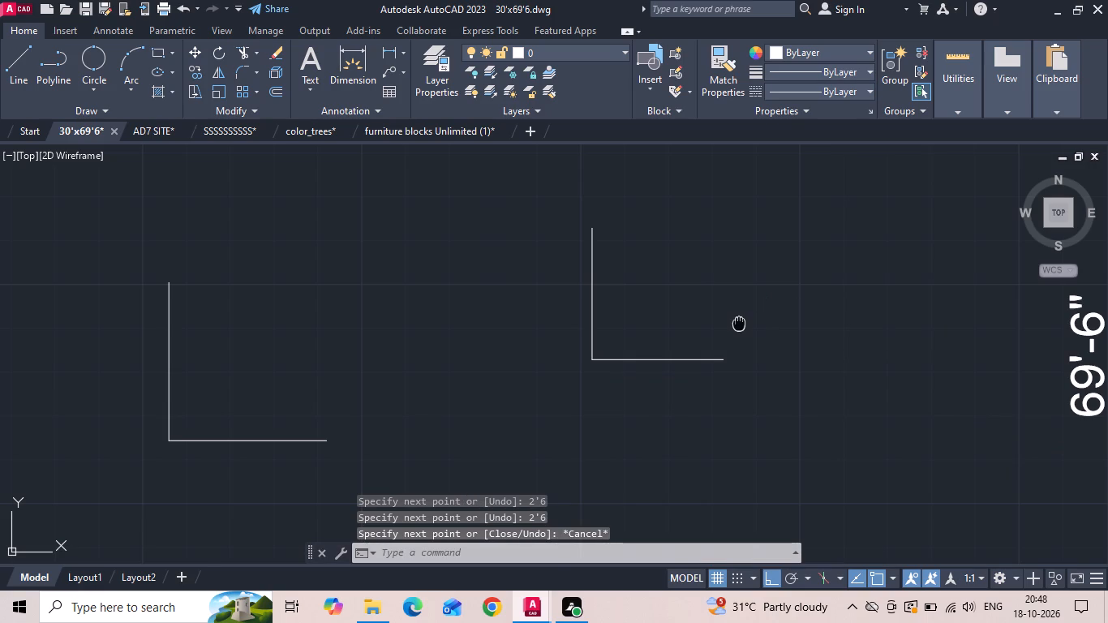
{"action": "type", "text": "L"}
{"action": "key", "text": "space"}
{"action": "left_click", "coordinate": [697, 377]}
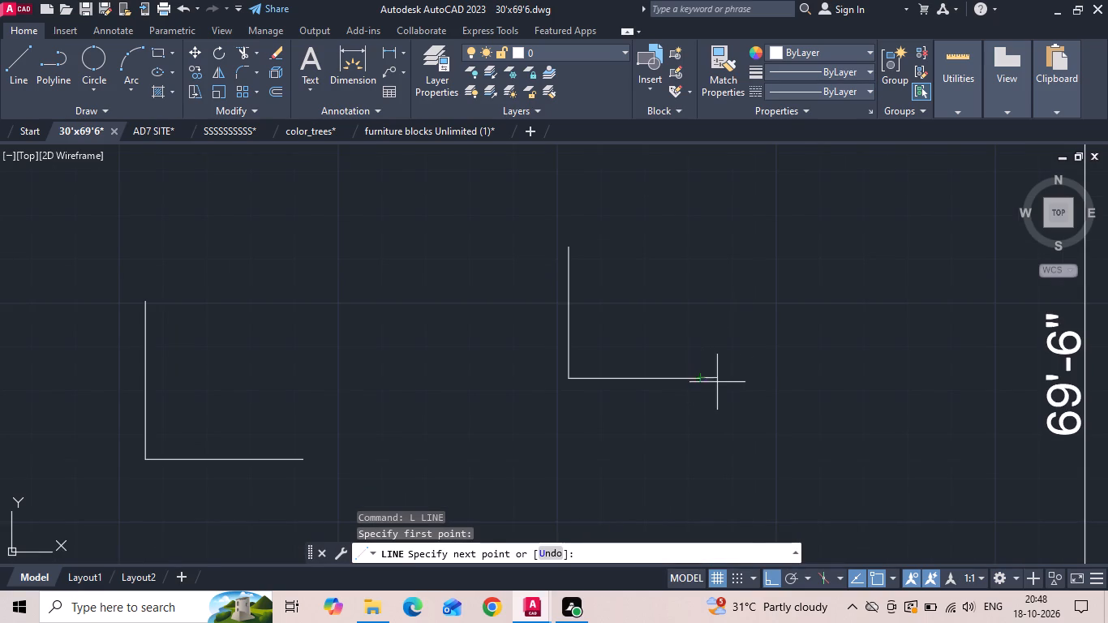
{"action": "type", "text": "1'6"}
{"action": "key", "text": "Return"}
{"action": "type", "text": "1'6"}
{"action": "key", "text": "Return"}
{"action": "key", "text": "Escape"}
Offset the upright lines of all three door outlines inward by 1" to give the door leaves thickness.
{"action": "scroll", "coordinate": [1003, 505], "scroll_direction": "down", "scroll_amount": 2}
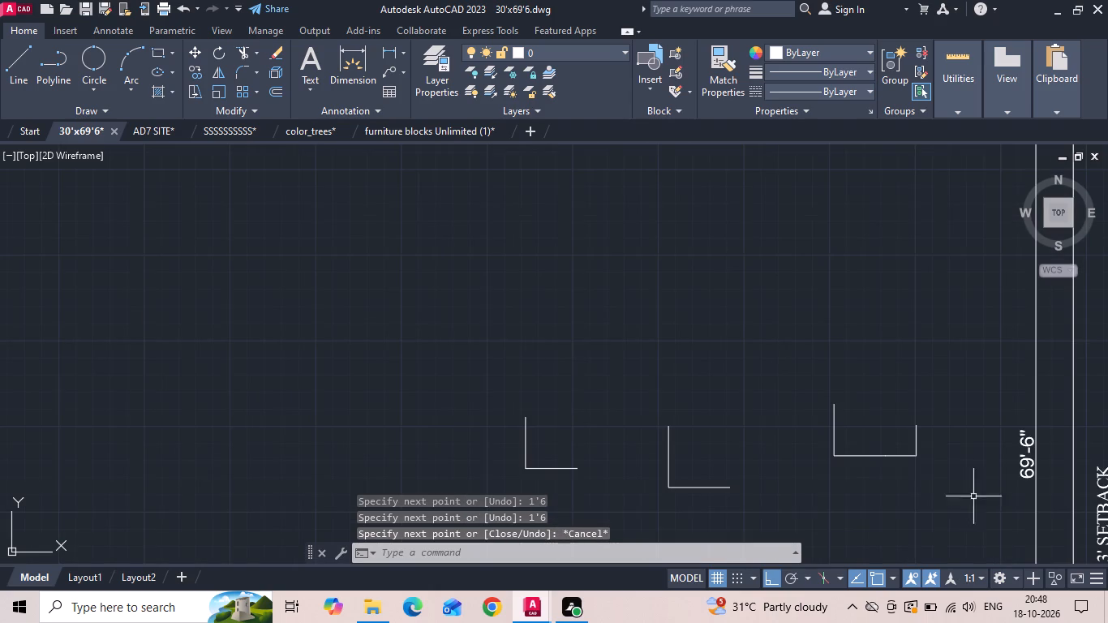
{"action": "scroll", "coordinate": [517, 350], "scroll_direction": "down", "scroll_amount": 2}
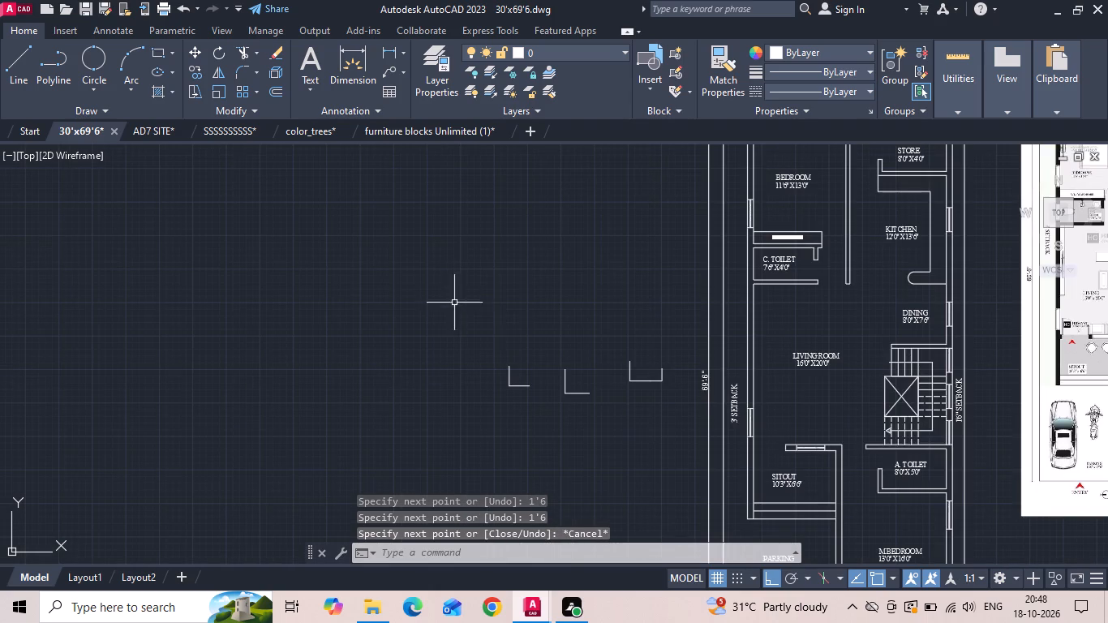
{"action": "scroll", "coordinate": [1082, 350], "scroll_direction": "up", "scroll_amount": 3}
{"action": "scroll", "coordinate": [947, 307], "scroll_direction": "down", "scroll_amount": 3}
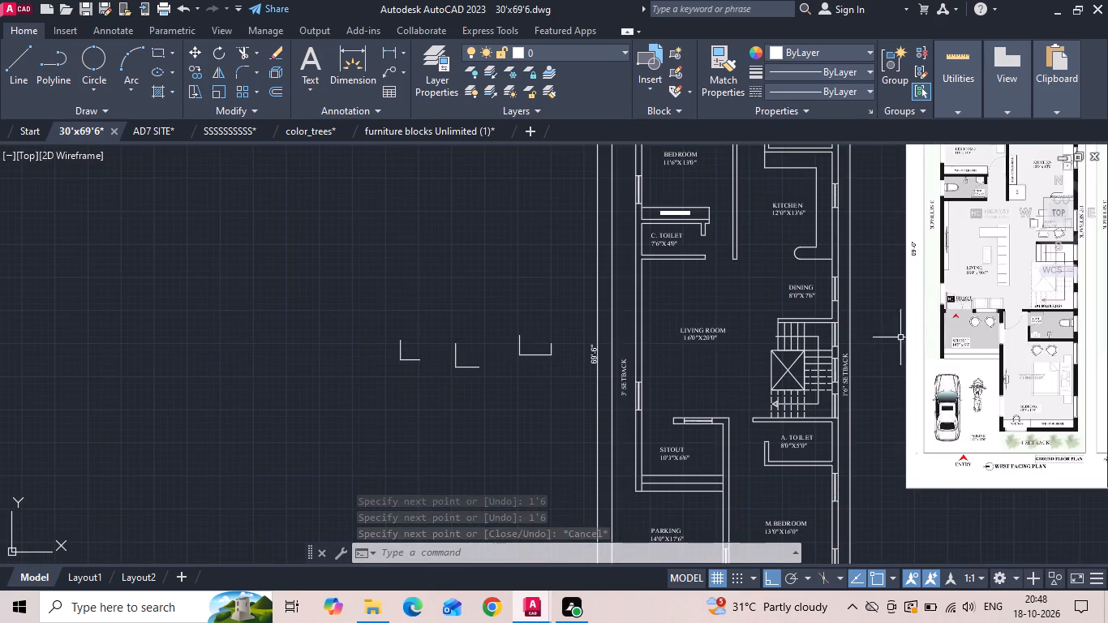
{"action": "scroll", "coordinate": [392, 360], "scroll_direction": "up", "scroll_amount": 3}
{"action": "type", "text": "O 1"}
{"action": "key", "text": "space"}
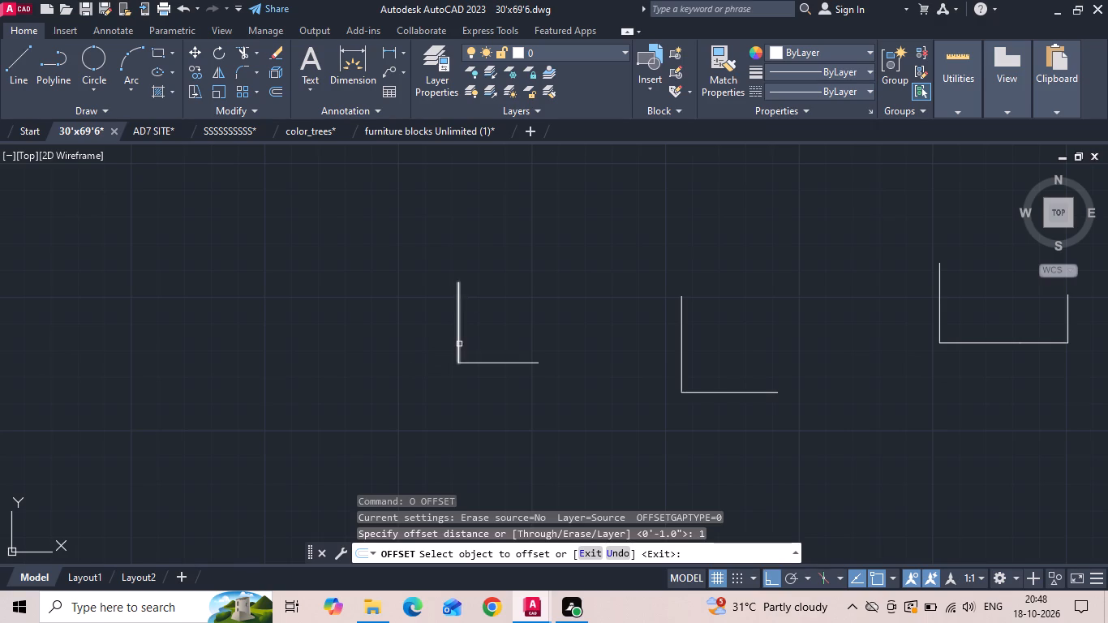
{"action": "left_click_drag", "start_coordinate": [460, 344], "coordinate": [489, 342]}
{"action": "left_click", "coordinate": [534, 328]}
{"action": "left_click_drag", "start_coordinate": [681, 358], "coordinate": [702, 358]}
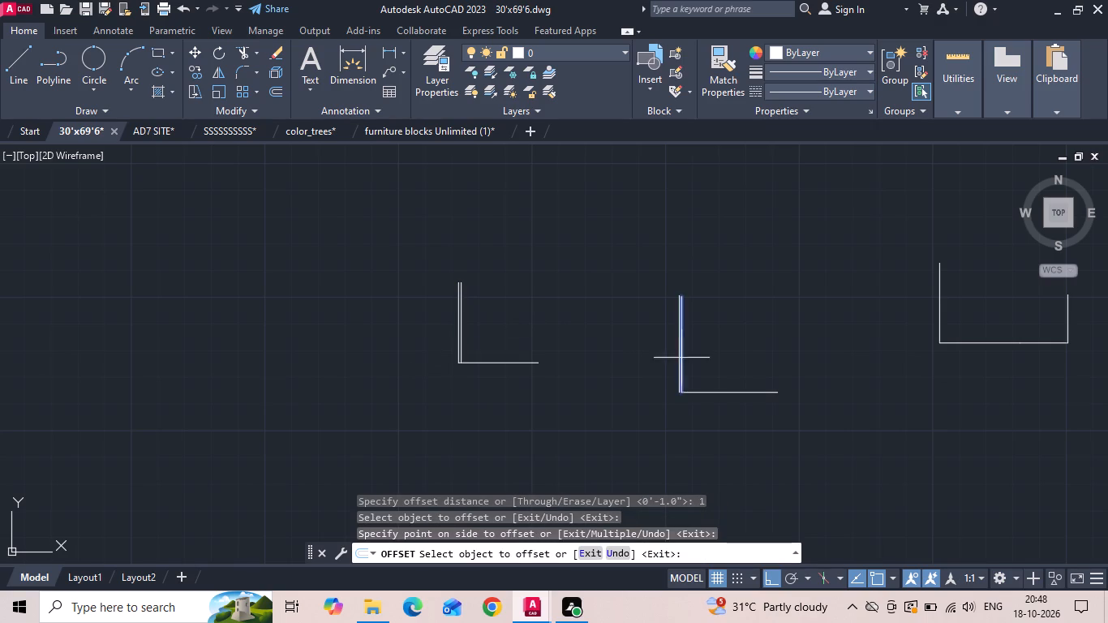
{"action": "left_click_drag", "start_coordinate": [702, 358], "coordinate": [795, 341]}
{"action": "left_click", "coordinate": [795, 341]}
{"action": "middle_click_drag", "start_coordinate": [840, 318], "coordinate": [449, 290]}
{"action": "scroll", "coordinate": [592, 253], "scroll_direction": "up", "scroll_amount": 1}
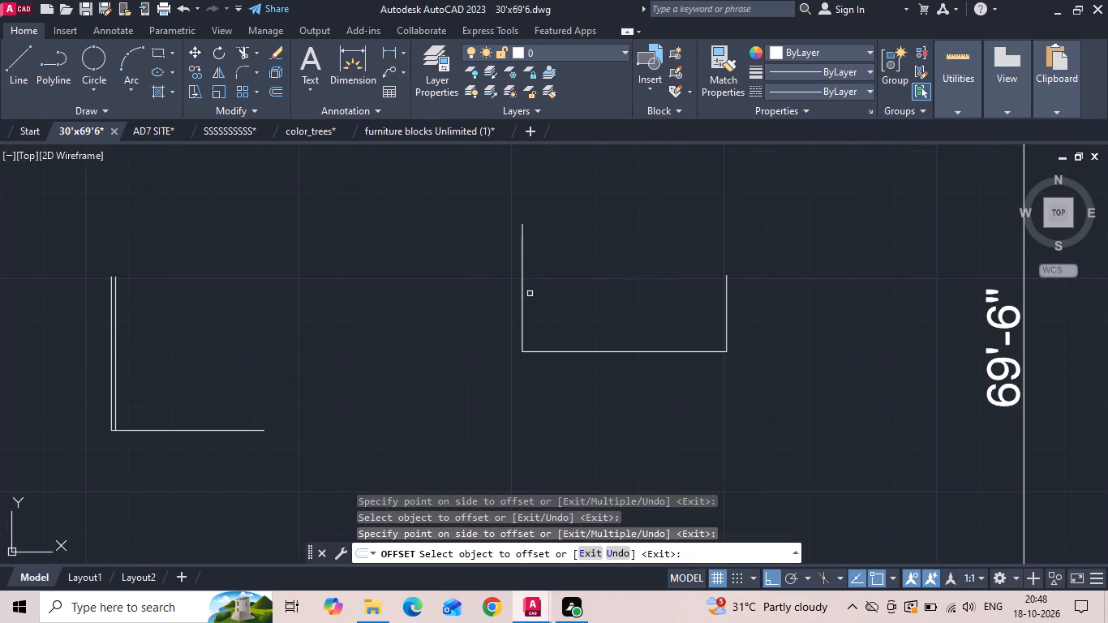
{"action": "left_click_drag", "start_coordinate": [524, 303], "coordinate": [572, 292]}
{"action": "left_click", "coordinate": [617, 277]}
{"action": "left_click_drag", "start_coordinate": [725, 329], "coordinate": [712, 330]}
{"action": "left_click", "coordinate": [644, 318]}
{"action": "key", "text": "Escape"}
Save the 30'x69'6" drawing.
{"action": "key", "text": "ctrl+s"}
{"action": "key", "text": "ctrl+s"}
{"action": "key", "text": "ctrl+s"}
{"action": "key", "text": "ctrl+s"}
{"action": "key", "text": "ctrl+s"}
{"action": "key", "text": "ctrl+s"}
{"action": "key", "text": "ctrl+s"}
{"action": "key", "text": "ctrl+s"}
{"action": "key", "text": "ctrl+s"}
{"action": "key", "text": "ctrl+s"}
{"action": "key", "text": "ctrl+s"}
{"action": "key", "text": "ctrl+s"}
{"action": "key", "text": "ctrl+s"}
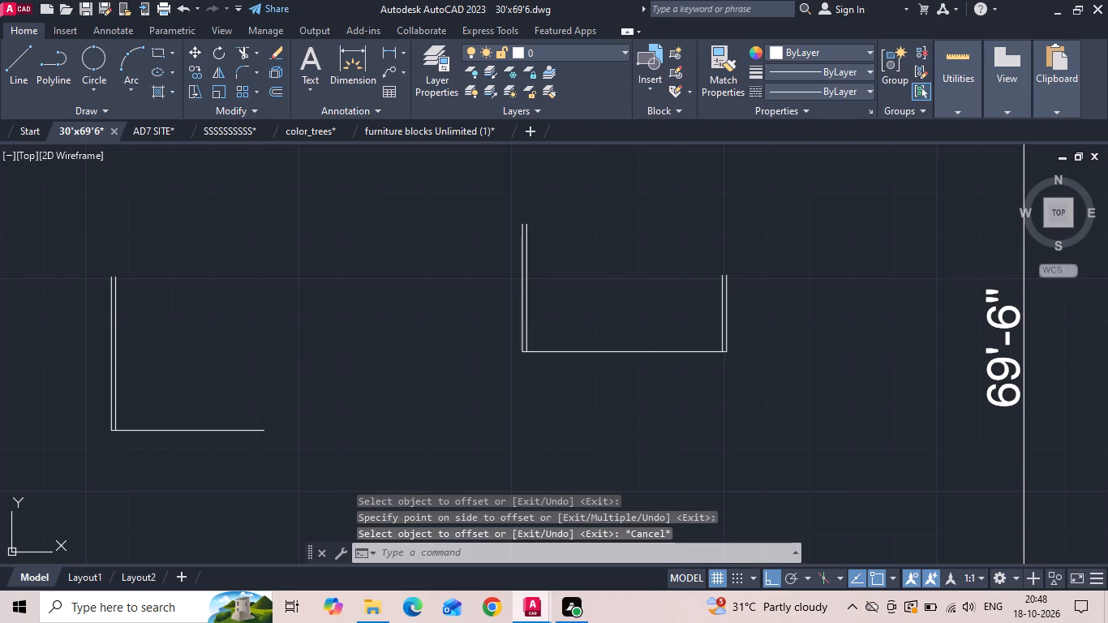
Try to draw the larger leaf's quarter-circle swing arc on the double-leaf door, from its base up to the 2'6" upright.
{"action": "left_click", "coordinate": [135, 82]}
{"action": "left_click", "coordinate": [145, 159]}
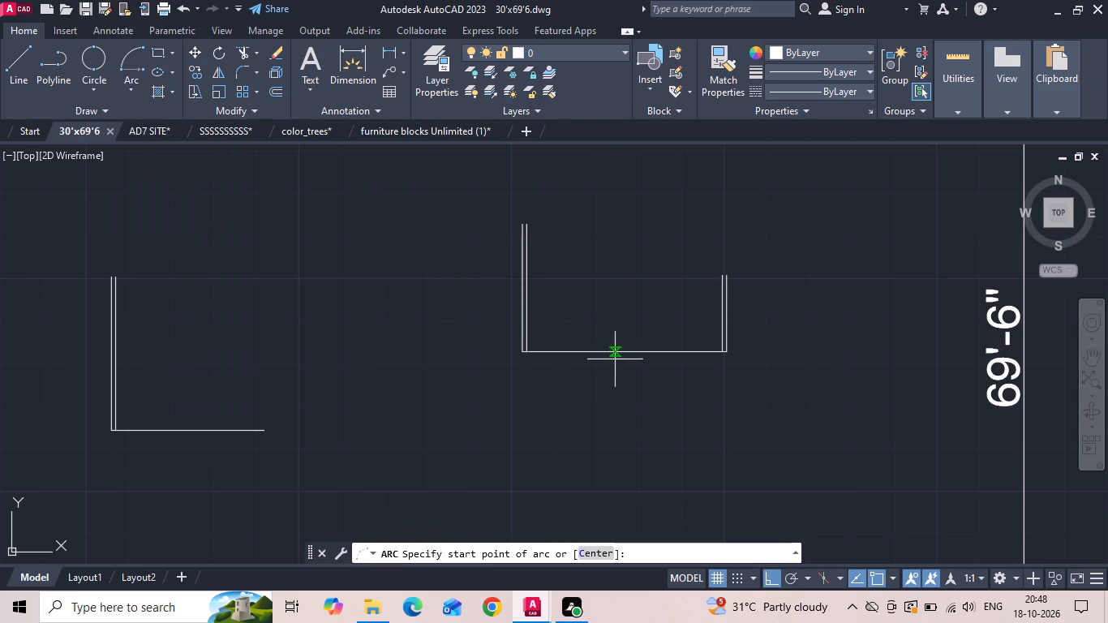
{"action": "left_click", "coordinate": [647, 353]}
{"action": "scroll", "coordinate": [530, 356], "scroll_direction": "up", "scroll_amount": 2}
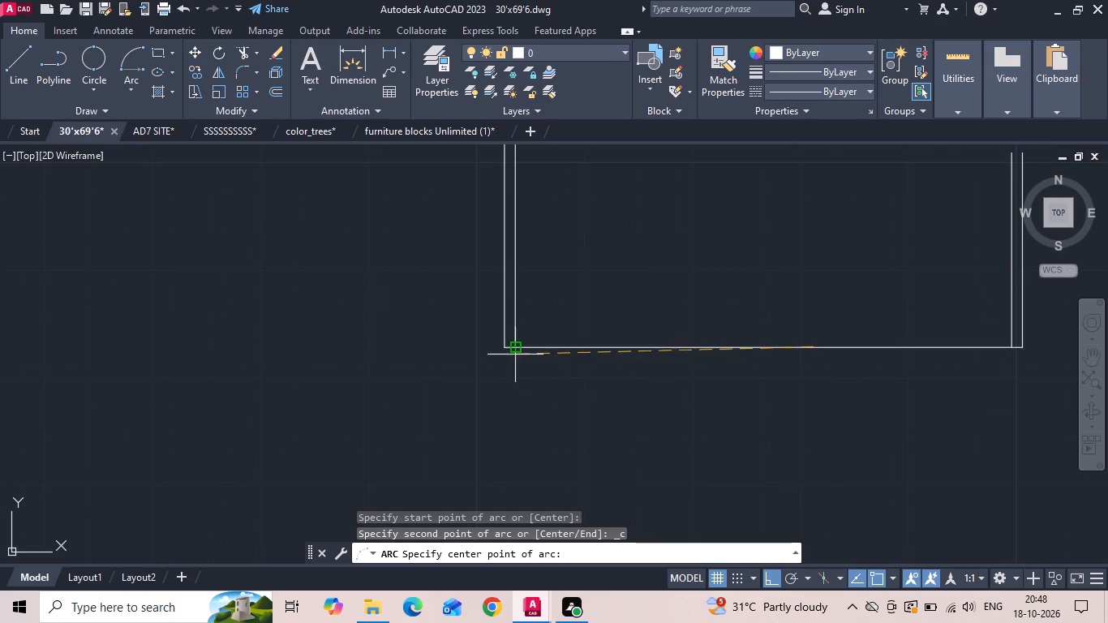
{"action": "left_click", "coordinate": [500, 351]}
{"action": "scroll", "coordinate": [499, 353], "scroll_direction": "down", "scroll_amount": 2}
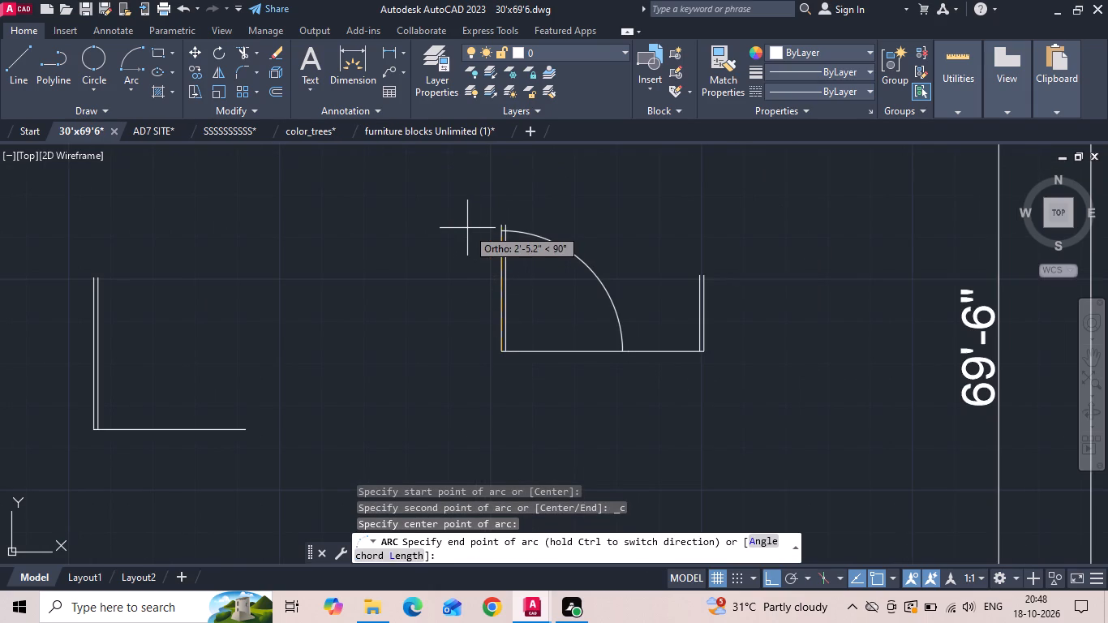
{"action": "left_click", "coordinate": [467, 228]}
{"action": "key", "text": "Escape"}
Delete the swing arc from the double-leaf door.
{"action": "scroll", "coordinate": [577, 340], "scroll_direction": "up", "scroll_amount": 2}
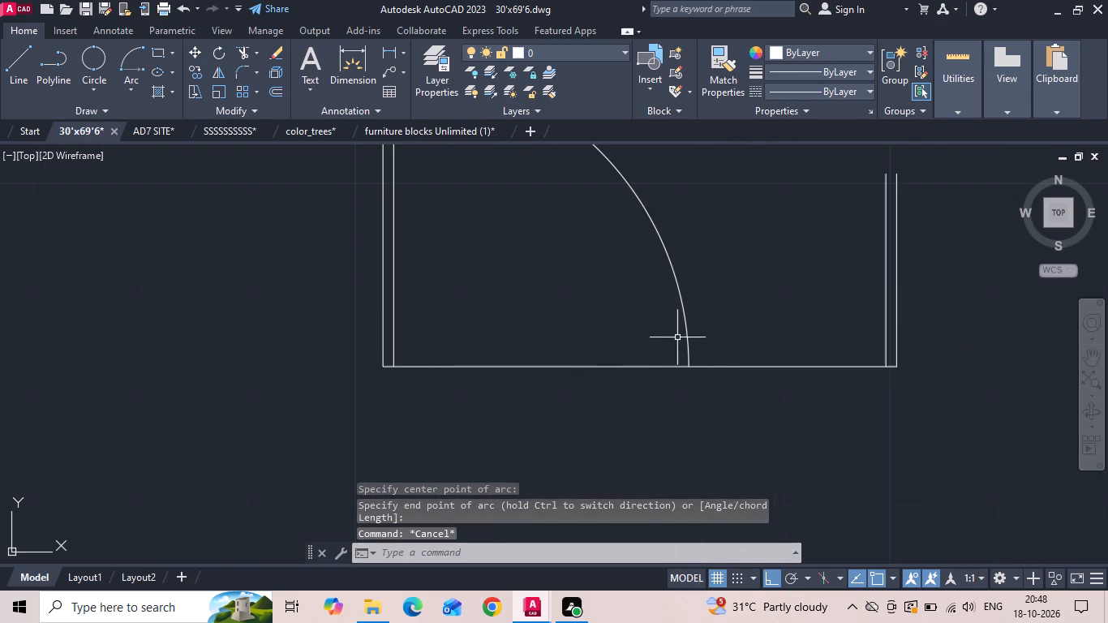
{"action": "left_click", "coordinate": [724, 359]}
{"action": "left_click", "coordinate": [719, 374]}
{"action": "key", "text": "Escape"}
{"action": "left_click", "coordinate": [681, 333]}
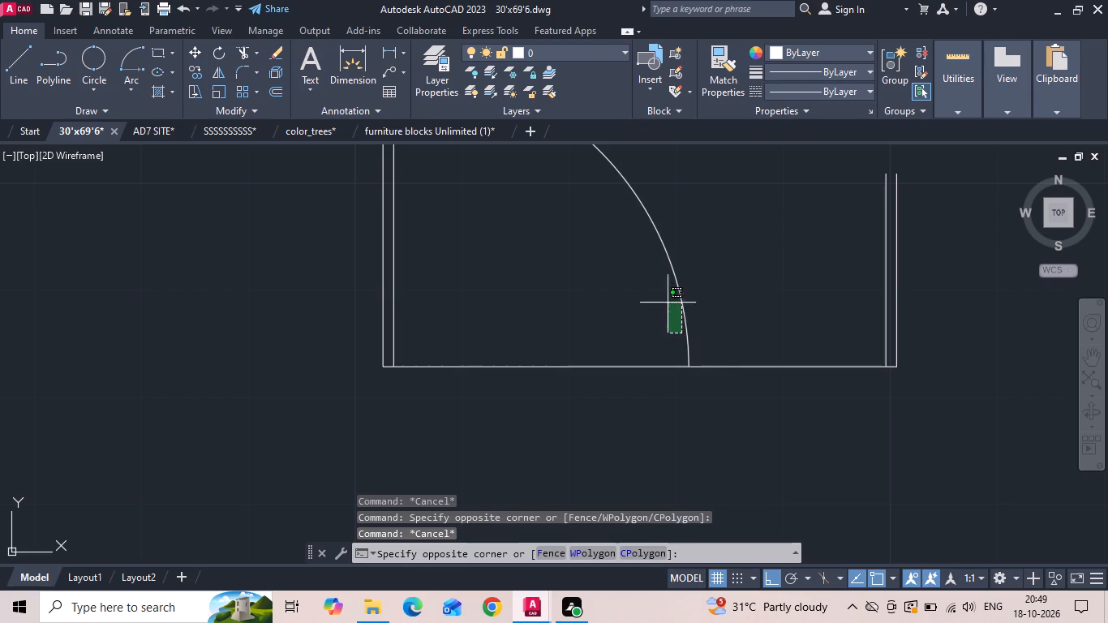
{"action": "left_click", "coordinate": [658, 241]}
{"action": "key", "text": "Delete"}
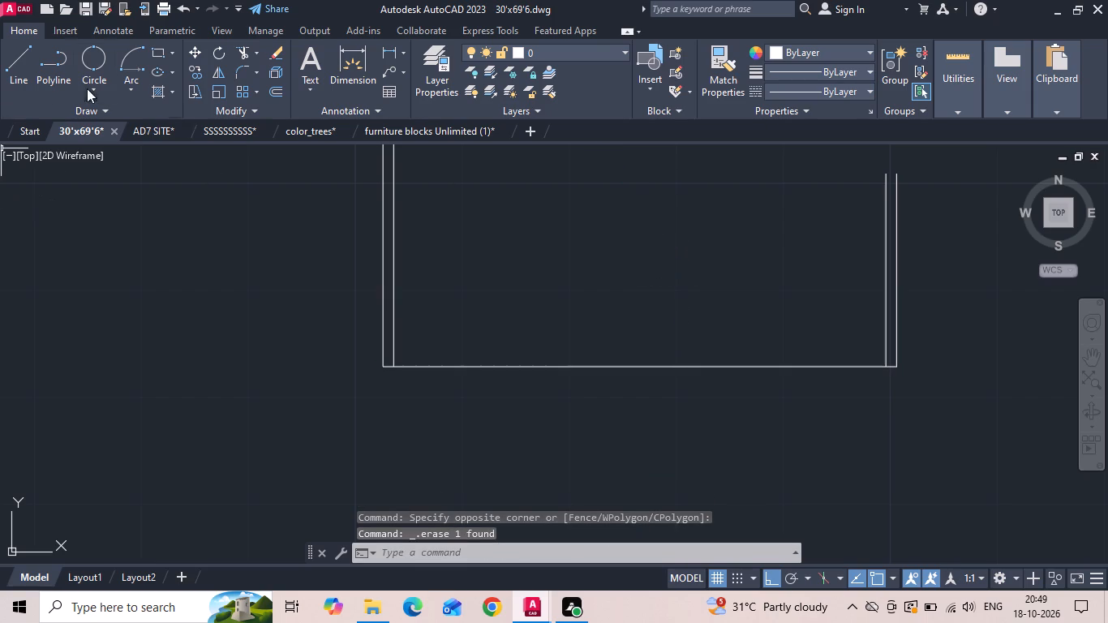
Draw the double-leaf door's larger swing arc from the 2'6" point on the base, centred on the 2'6" upright's foot.
{"action": "left_click", "coordinate": [127, 61]}
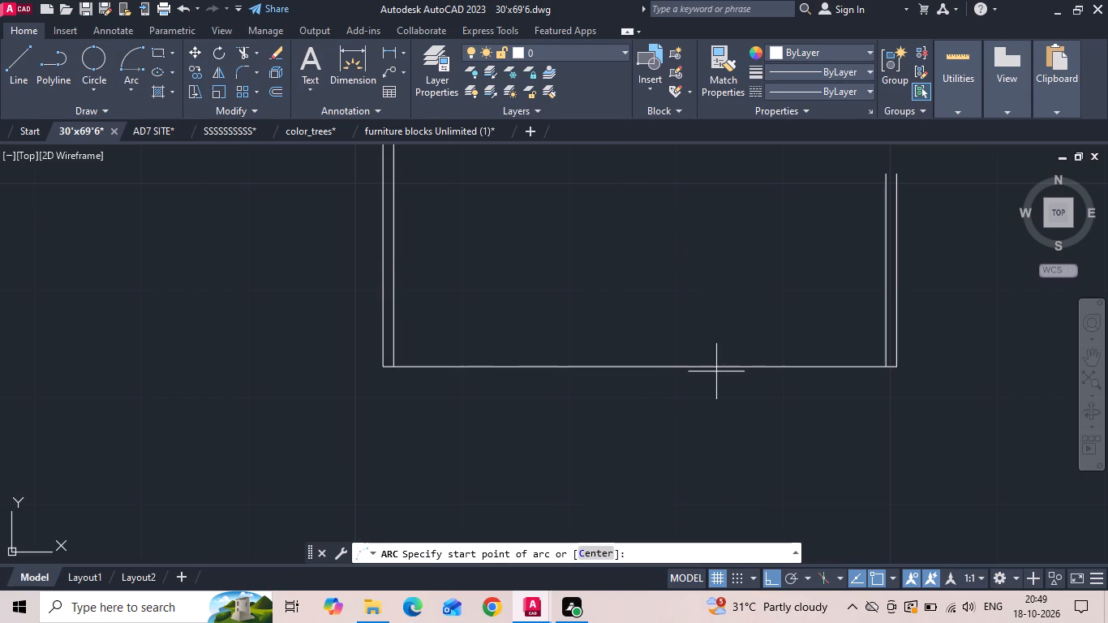
{"action": "left_click", "coordinate": [700, 370]}
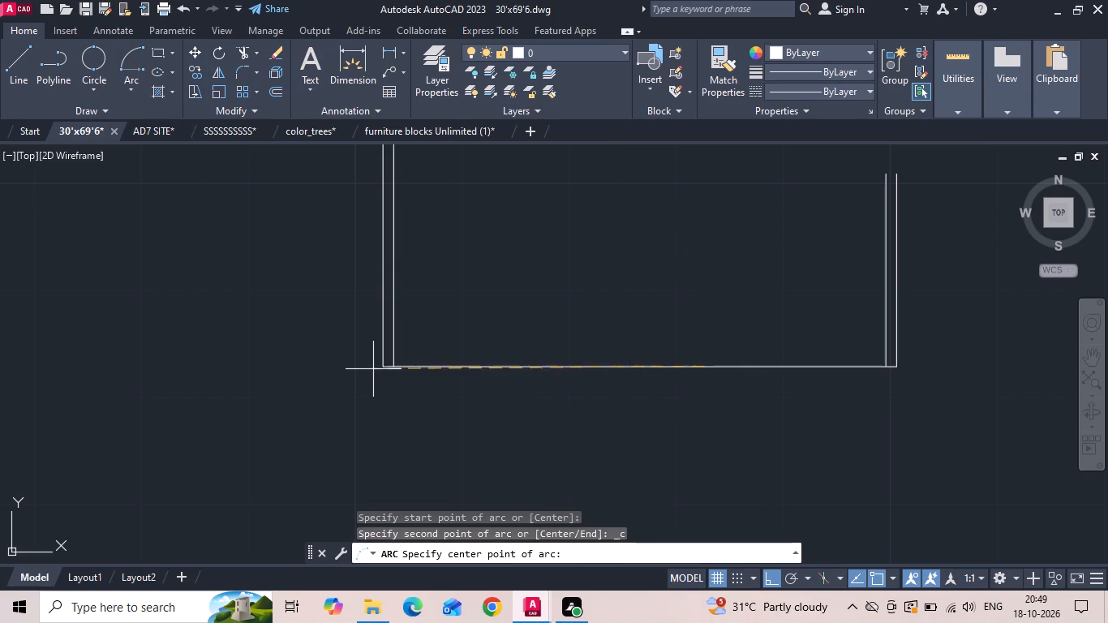
{"action": "left_click", "coordinate": [388, 366]}
{"action": "scroll", "coordinate": [397, 429], "scroll_direction": "down", "scroll_amount": 2}
{"action": "left_click", "coordinate": [356, 311]}
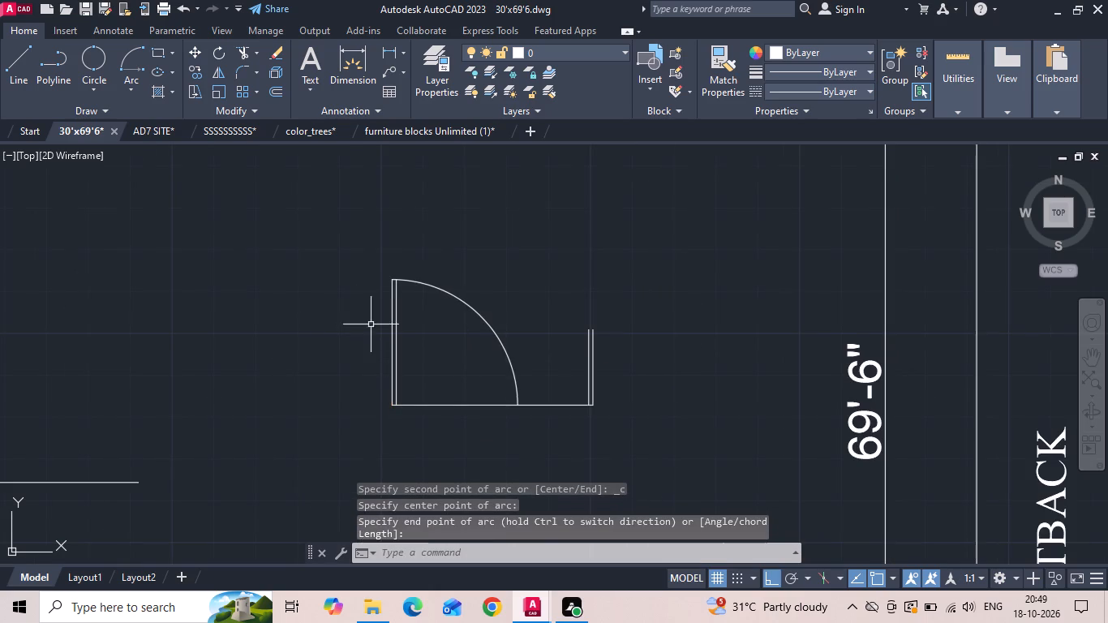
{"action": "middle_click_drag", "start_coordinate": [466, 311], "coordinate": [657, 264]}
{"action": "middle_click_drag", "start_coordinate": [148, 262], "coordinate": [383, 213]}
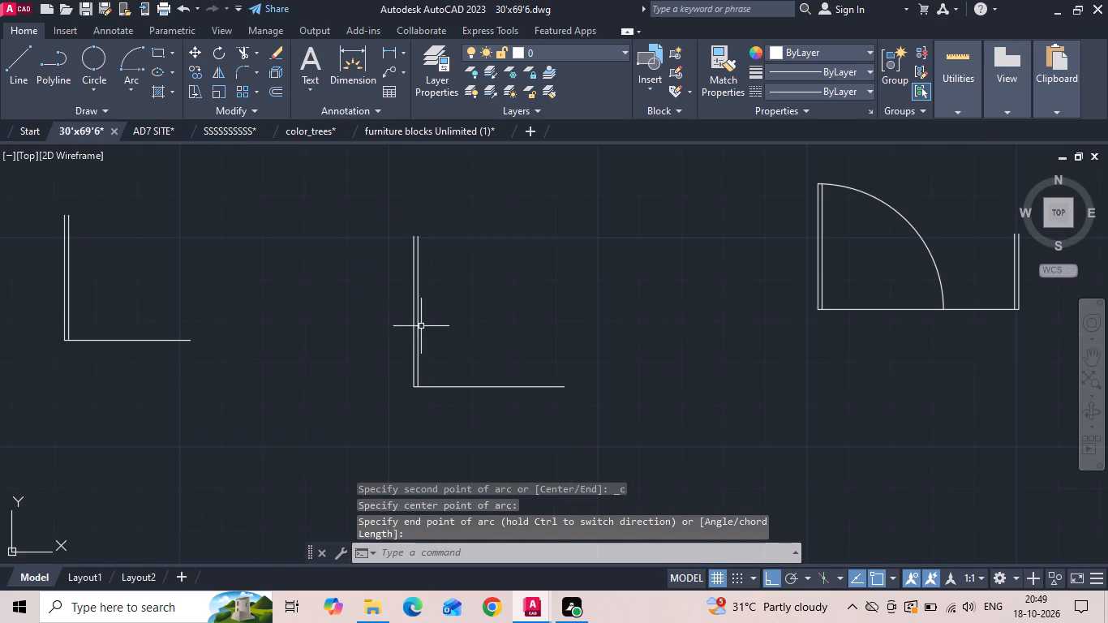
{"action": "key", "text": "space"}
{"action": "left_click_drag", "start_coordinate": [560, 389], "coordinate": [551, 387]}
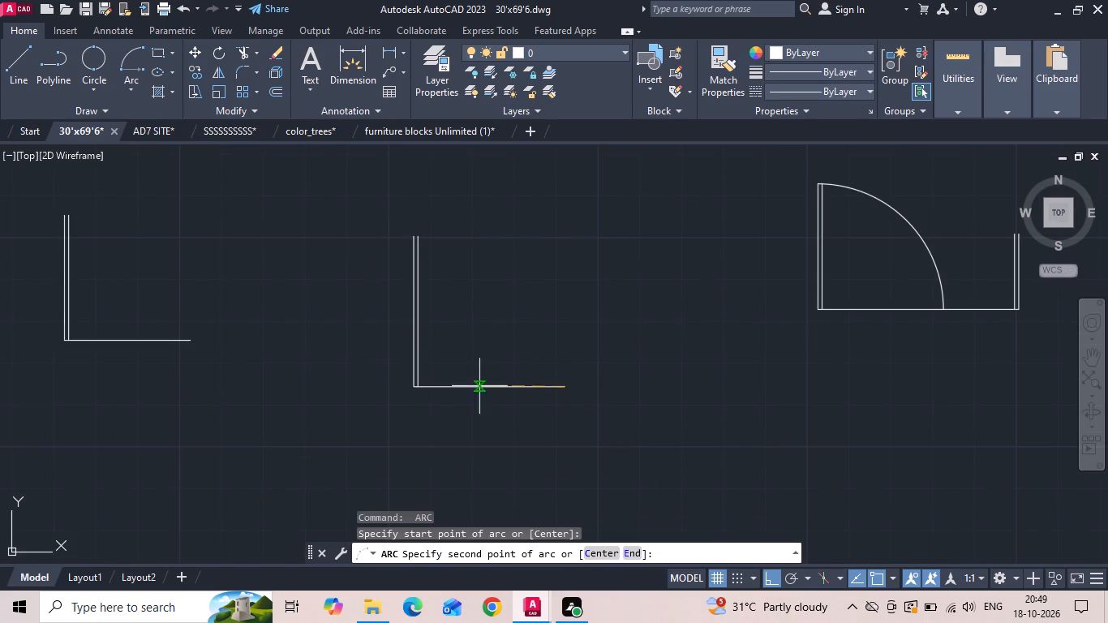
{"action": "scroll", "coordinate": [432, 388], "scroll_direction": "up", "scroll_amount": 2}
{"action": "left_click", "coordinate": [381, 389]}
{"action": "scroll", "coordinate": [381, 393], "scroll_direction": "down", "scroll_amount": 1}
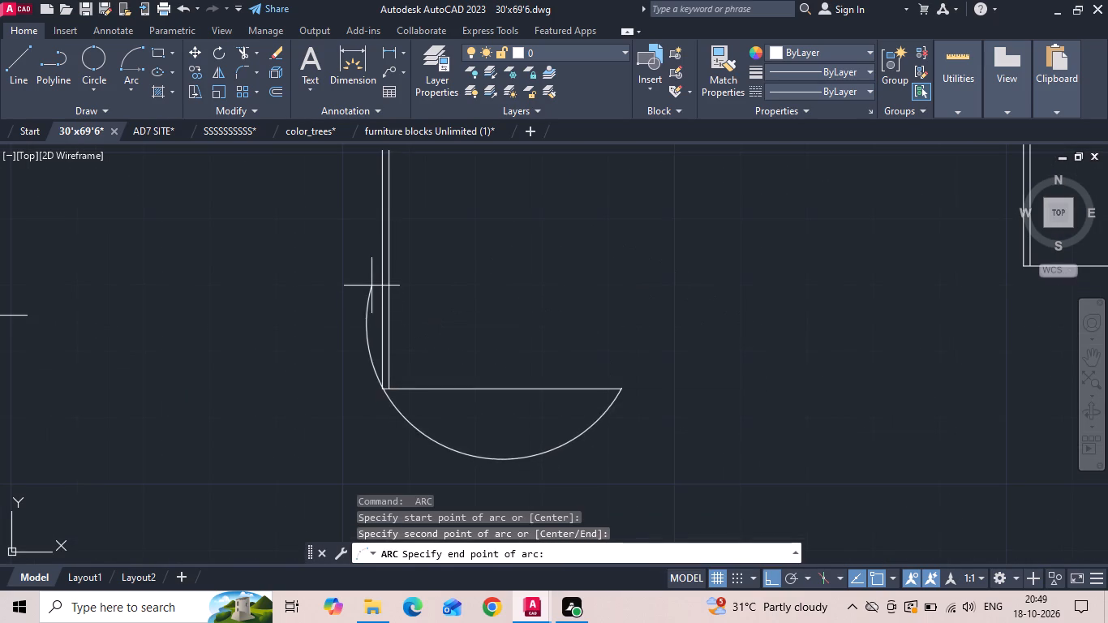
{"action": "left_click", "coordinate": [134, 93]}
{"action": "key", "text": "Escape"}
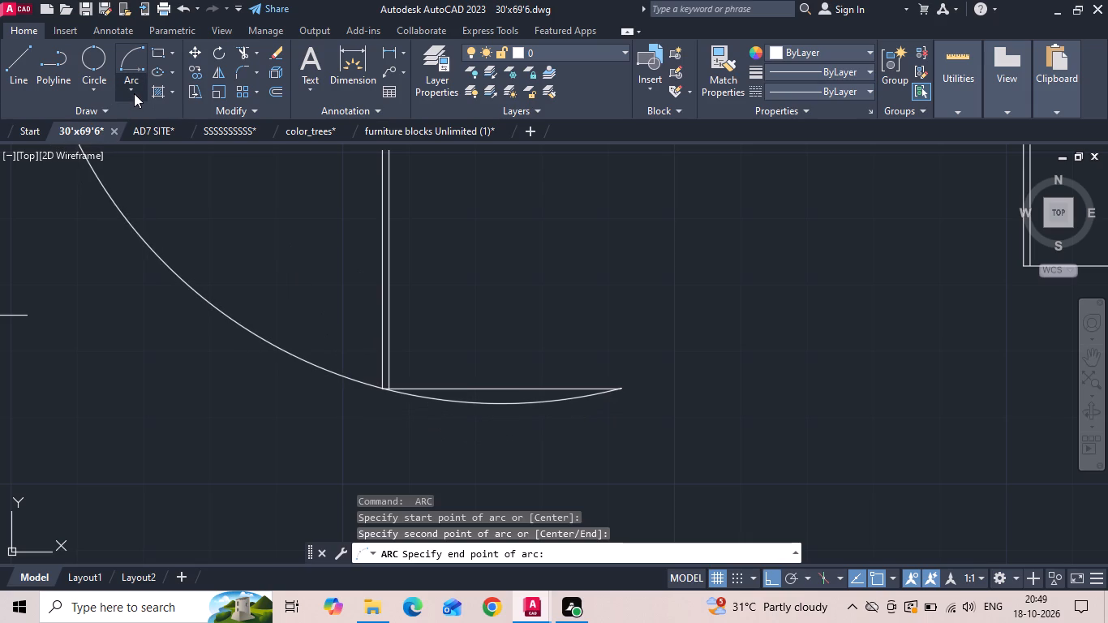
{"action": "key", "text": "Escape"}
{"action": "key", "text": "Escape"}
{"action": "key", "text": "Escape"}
Draw the 3' door's quarter-circle swing arc from the base line's free end, centred on the upright's outer foot.
{"action": "left_click", "coordinate": [141, 90]}
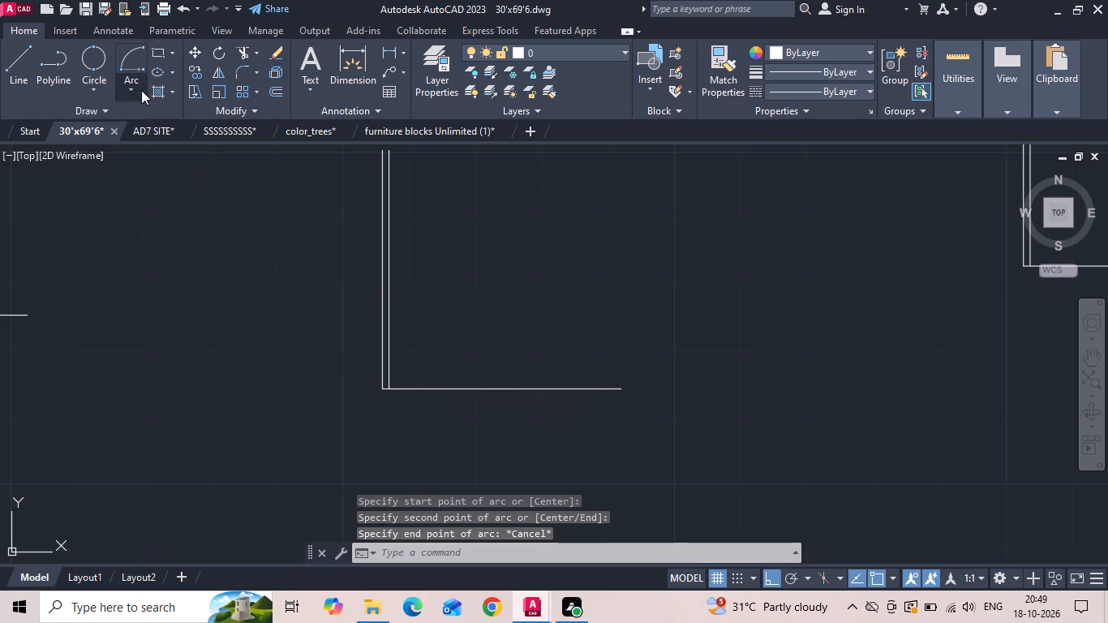
{"action": "left_click", "coordinate": [140, 160]}
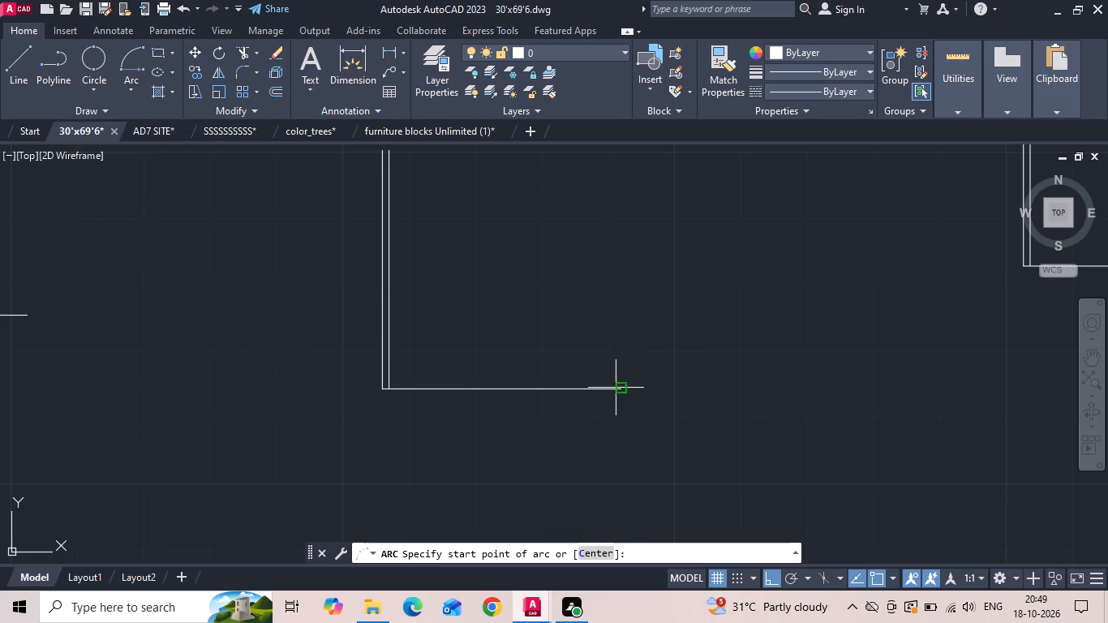
{"action": "left_click", "coordinate": [618, 389]}
{"action": "scroll", "coordinate": [421, 386], "scroll_direction": "up", "scroll_amount": 2}
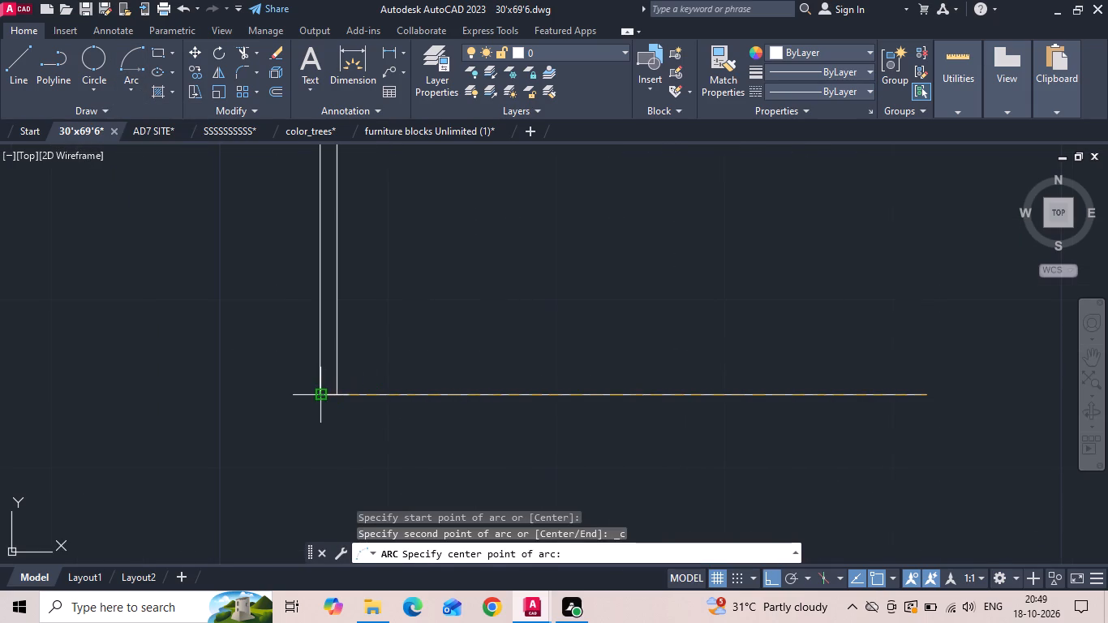
{"action": "left_click", "coordinate": [318, 397]}
{"action": "scroll", "coordinate": [323, 402], "scroll_direction": "down", "scroll_amount": 3}
{"action": "left_click", "coordinate": [311, 254]}
Draw the 2'6" single door's quarter-circle swing arc from the base line's free end, centred on the upright's outer foot.
{"action": "middle_click_drag", "start_coordinate": [204, 236], "coordinate": [739, 253]}
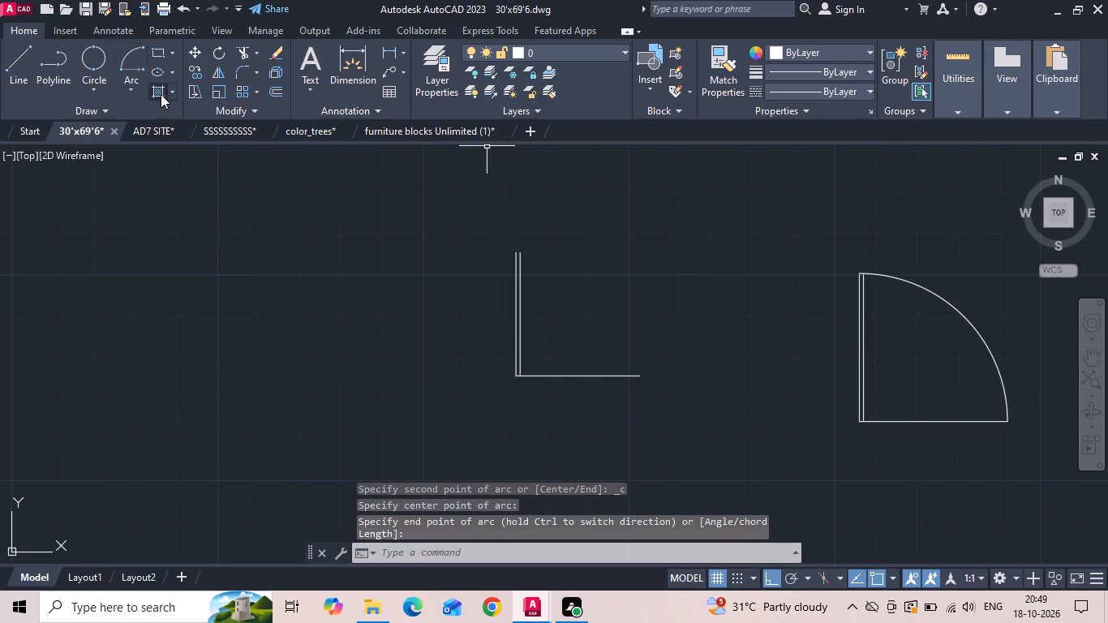
{"action": "left_click", "coordinate": [124, 67]}
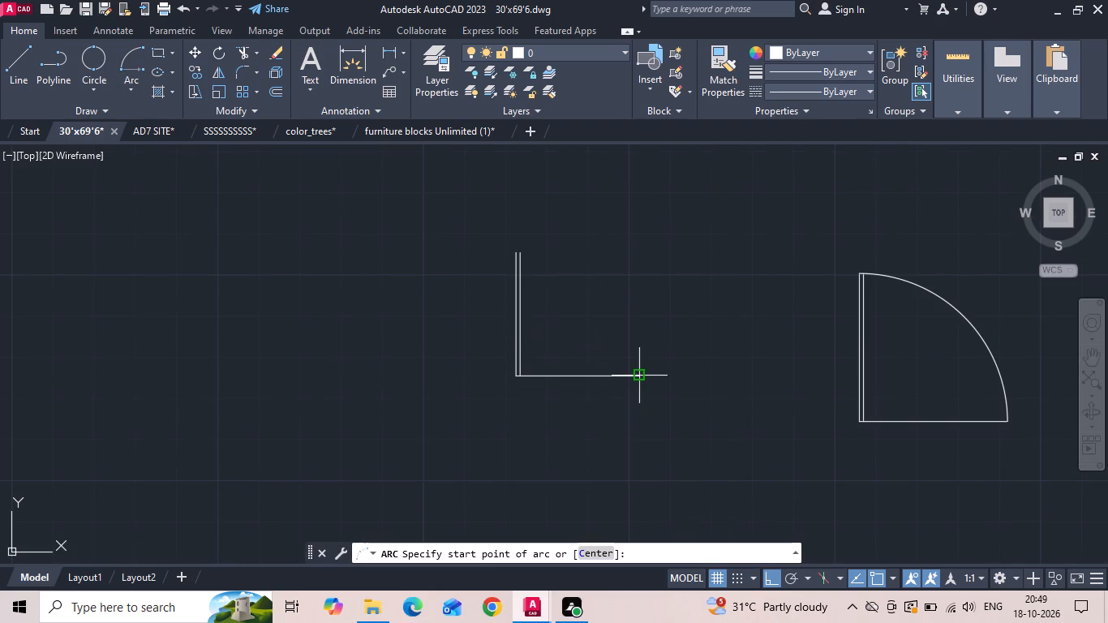
{"action": "left_click", "coordinate": [638, 376]}
{"action": "scroll", "coordinate": [505, 375], "scroll_direction": "up", "scroll_amount": 2}
{"action": "left_click", "coordinate": [526, 376]}
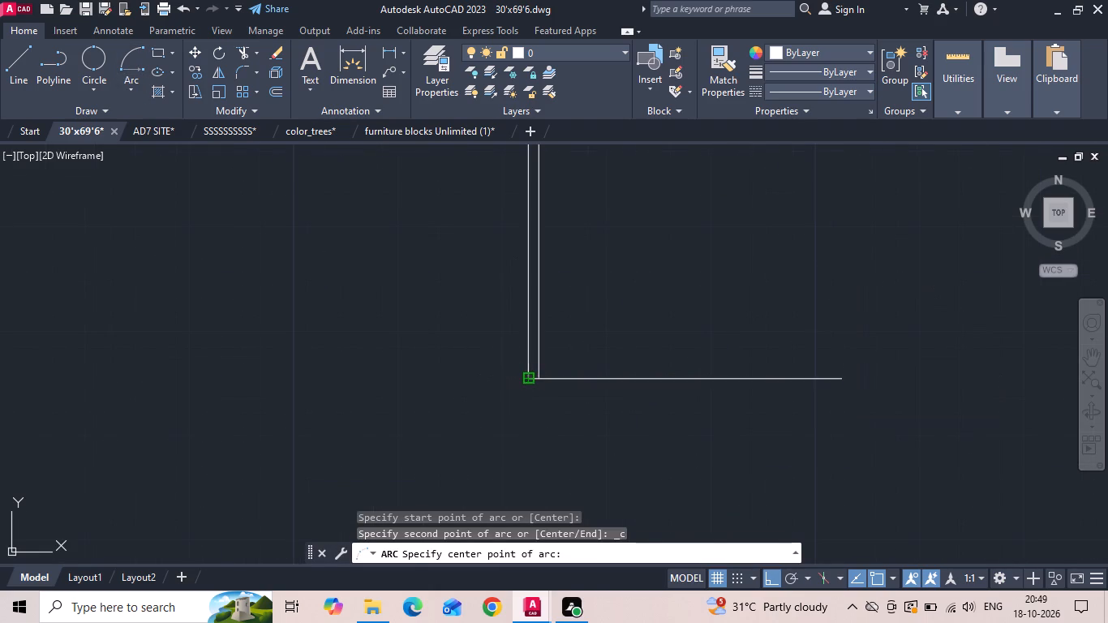
{"action": "scroll", "coordinate": [511, 379], "scroll_direction": "down", "scroll_amount": 2}
{"action": "left_click", "coordinate": [483, 265]}
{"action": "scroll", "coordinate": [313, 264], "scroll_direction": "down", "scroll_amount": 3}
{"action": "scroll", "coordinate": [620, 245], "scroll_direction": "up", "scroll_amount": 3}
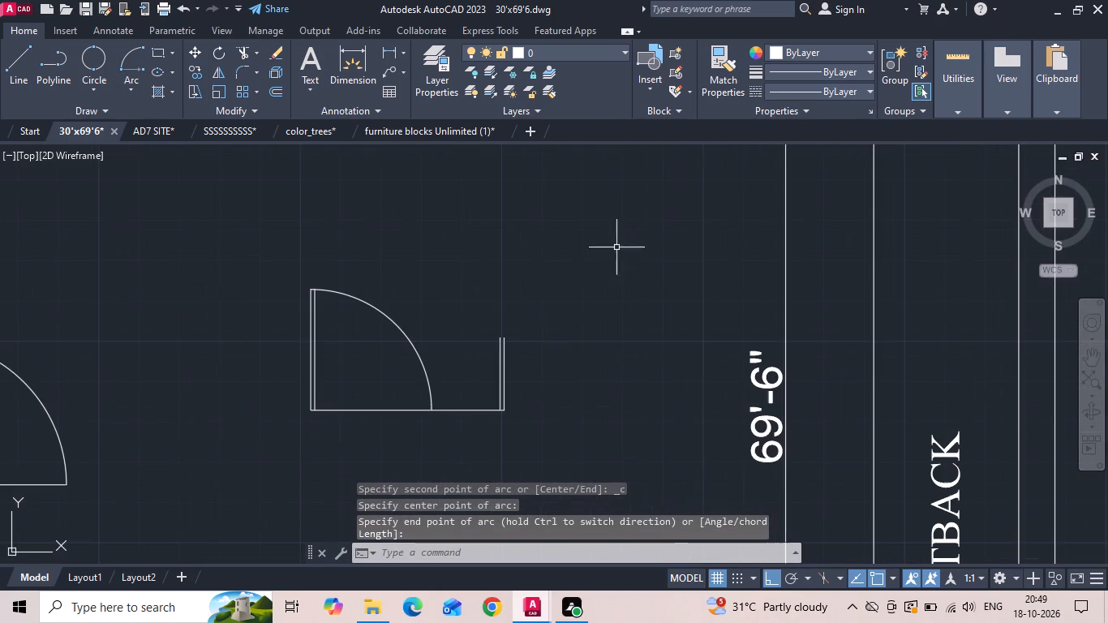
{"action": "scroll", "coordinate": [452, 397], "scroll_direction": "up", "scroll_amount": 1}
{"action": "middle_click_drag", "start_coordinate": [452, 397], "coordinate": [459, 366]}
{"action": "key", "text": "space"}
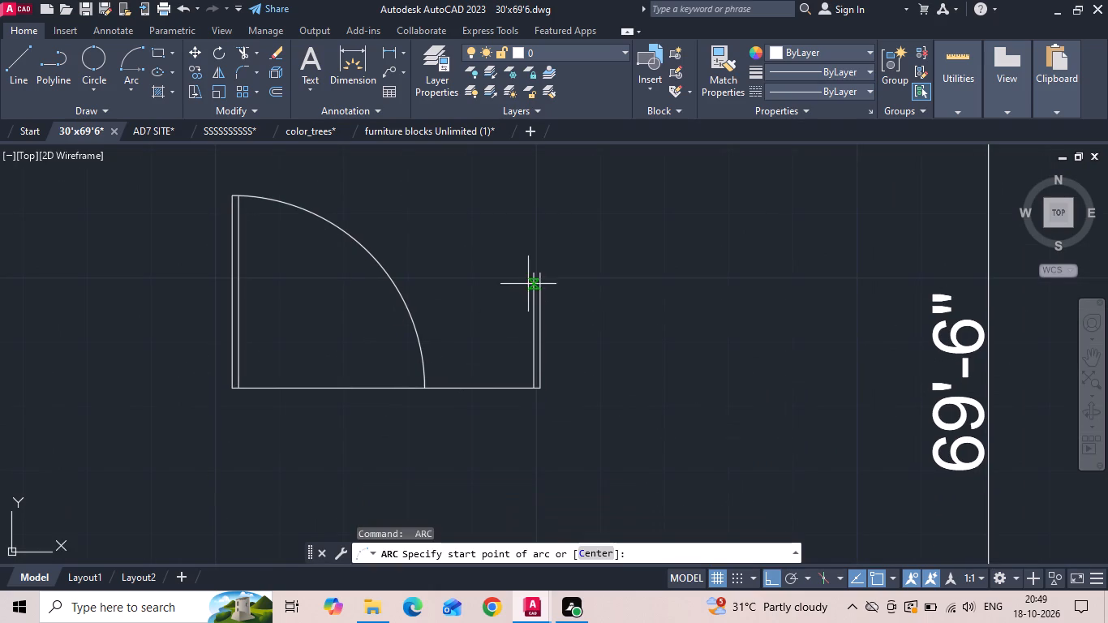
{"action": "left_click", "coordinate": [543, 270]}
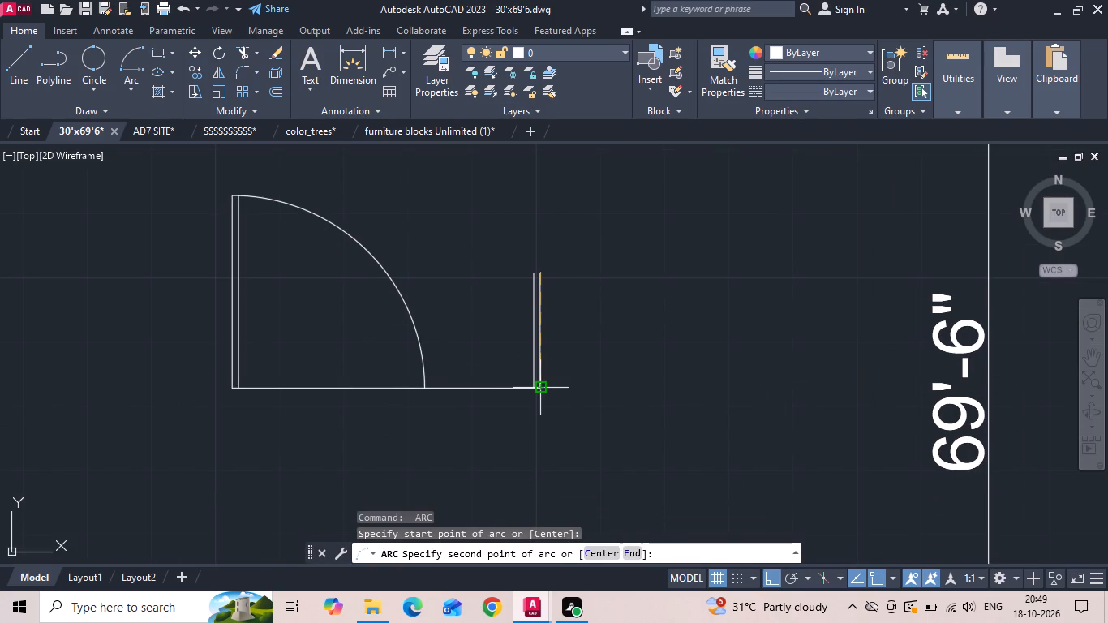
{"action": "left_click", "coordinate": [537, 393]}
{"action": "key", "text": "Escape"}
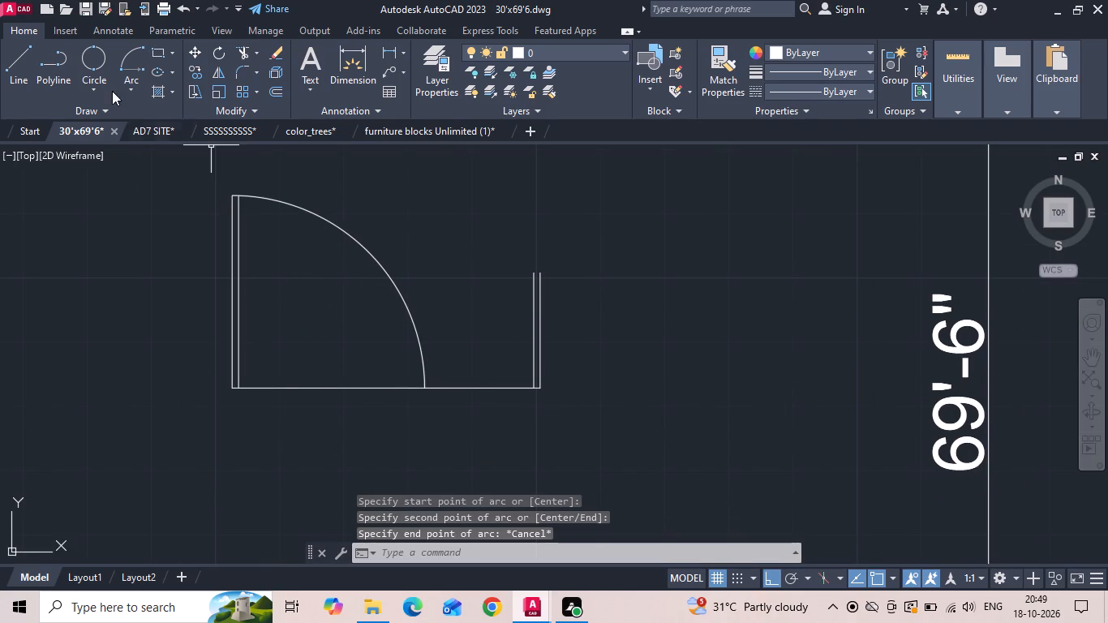
Draw the double-leaf door's smaller swing arc from the short upright's top to the base, centred on that upright's outer foot.
{"action": "left_click", "coordinate": [137, 60]}
{"action": "left_click", "coordinate": [538, 277]}
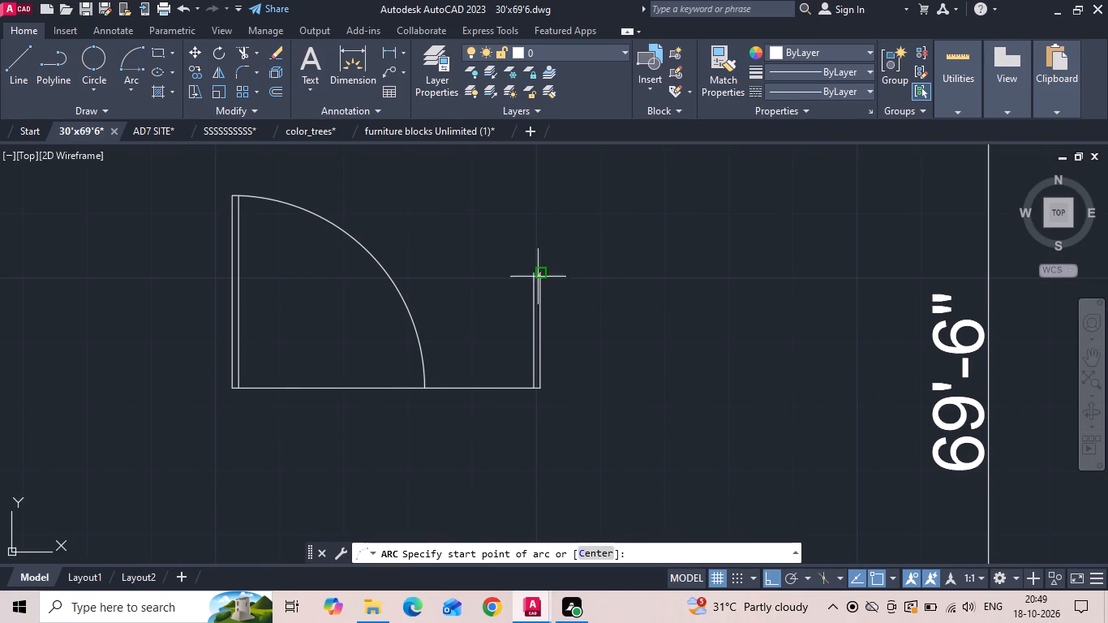
{"action": "left_click", "coordinate": [545, 388]}
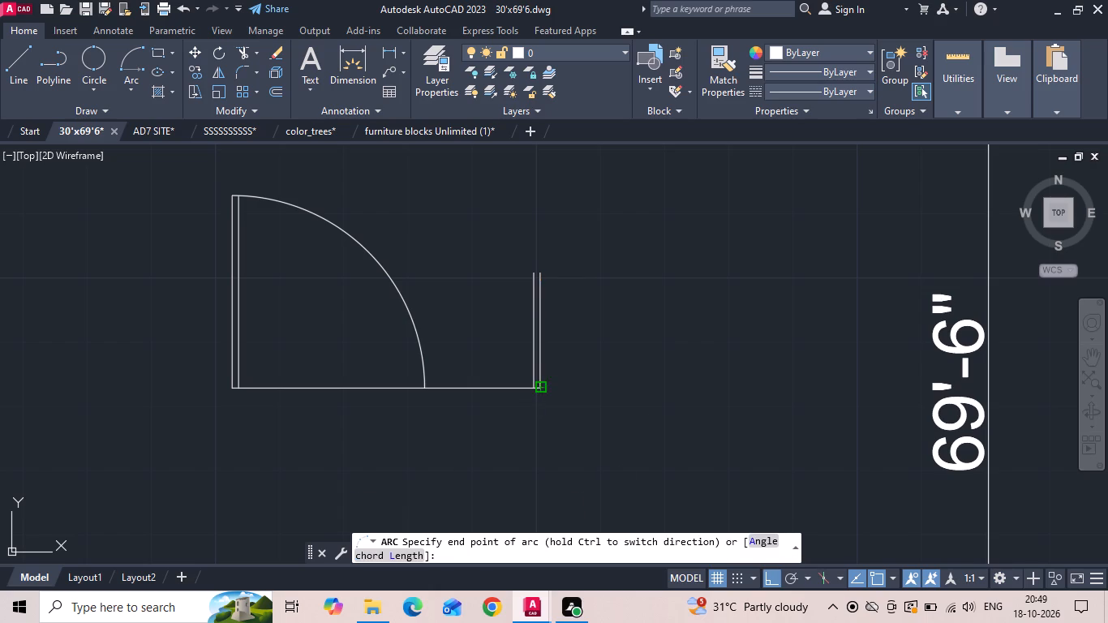
{"action": "left_click", "coordinate": [386, 432]}
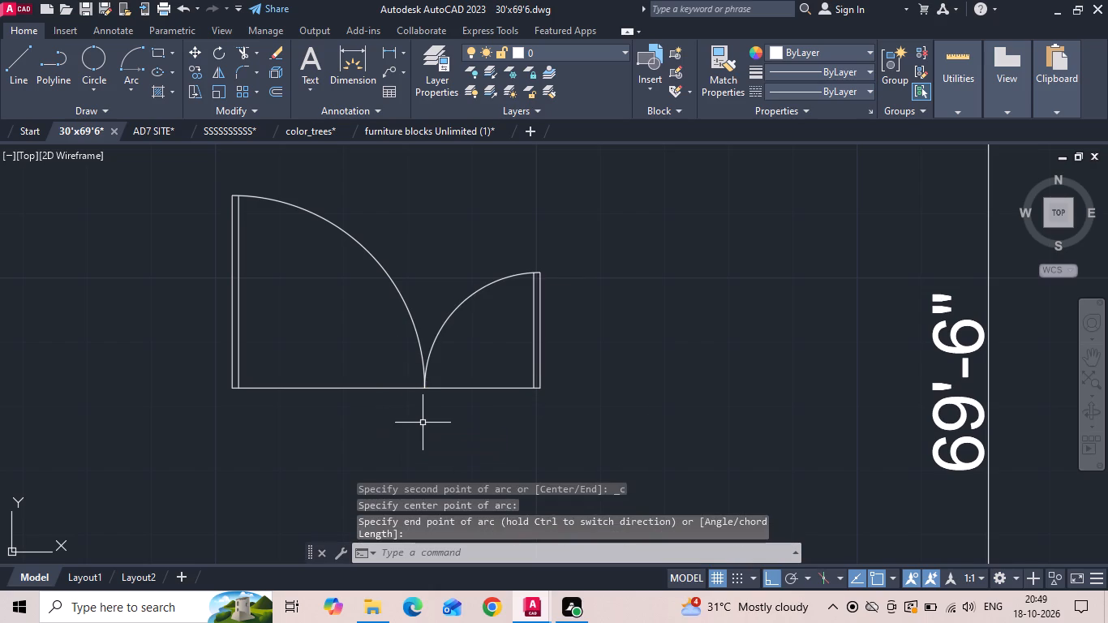
Trim away the base lines of the double-leaf, 3' and 2'6" door symbols, leaving only the leaves and swing arcs.
{"action": "type", "text": "TR"}
{"action": "key", "text": "space"}
{"action": "left_click_drag", "start_coordinate": [419, 385], "coordinate": [412, 376]}
{"action": "left_click", "coordinate": [353, 420]}
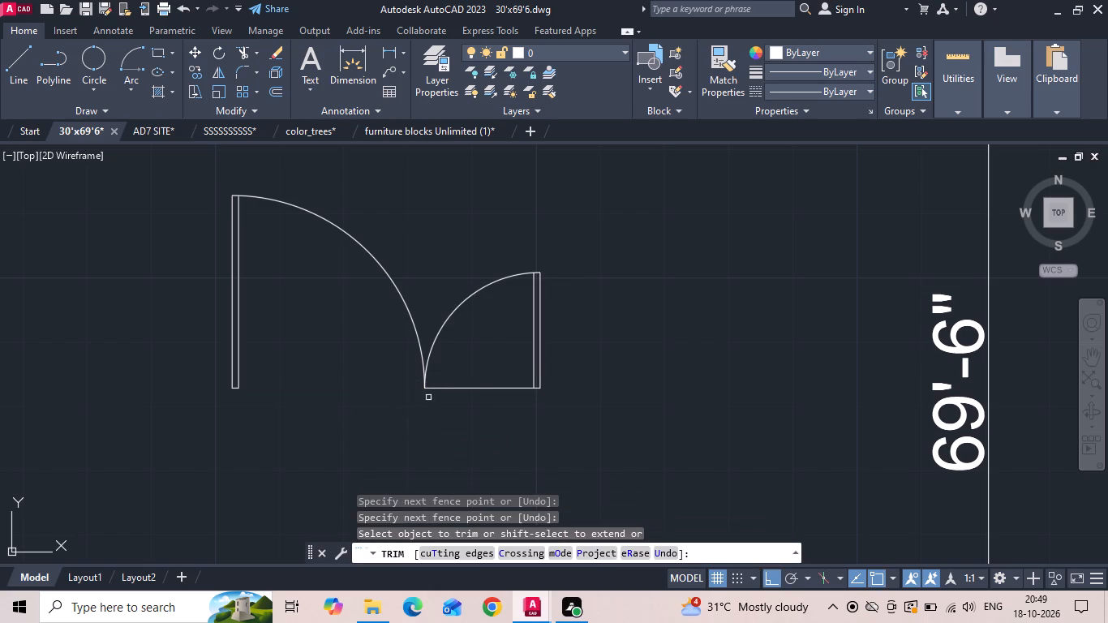
{"action": "left_click", "coordinate": [475, 388]}
{"action": "scroll", "coordinate": [687, 339], "scroll_direction": "down", "scroll_amount": 1}
{"action": "middle_click_drag", "start_coordinate": [419, 377], "coordinate": [670, 342]}
{"action": "scroll", "coordinate": [666, 366], "scroll_direction": "down", "scroll_amount": 2}
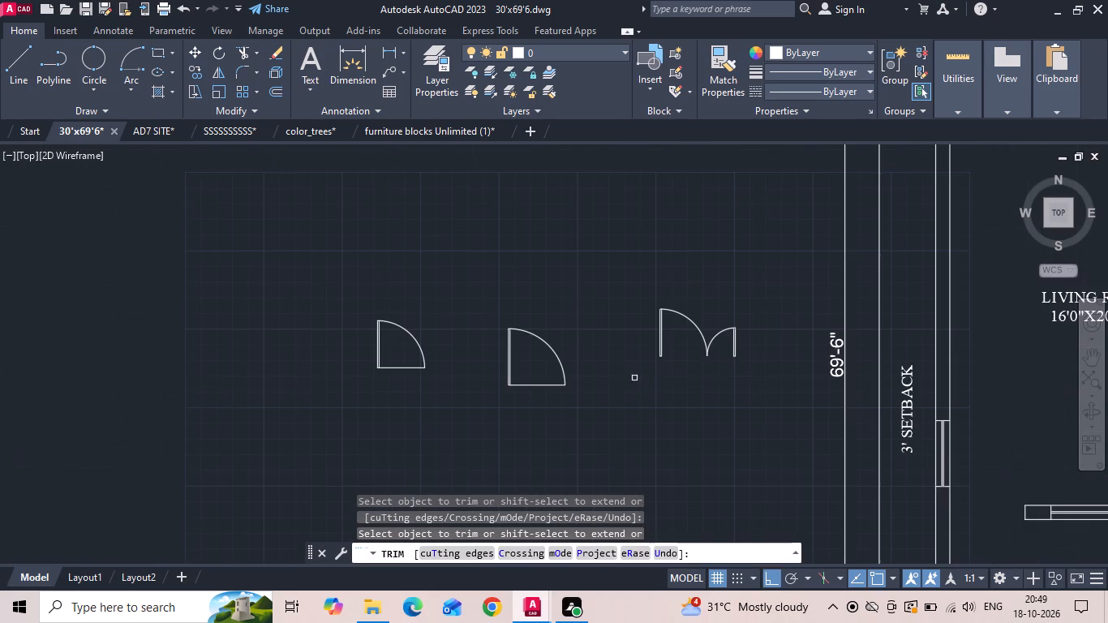
{"action": "scroll", "coordinate": [535, 384], "scroll_direction": "up", "scroll_amount": 2}
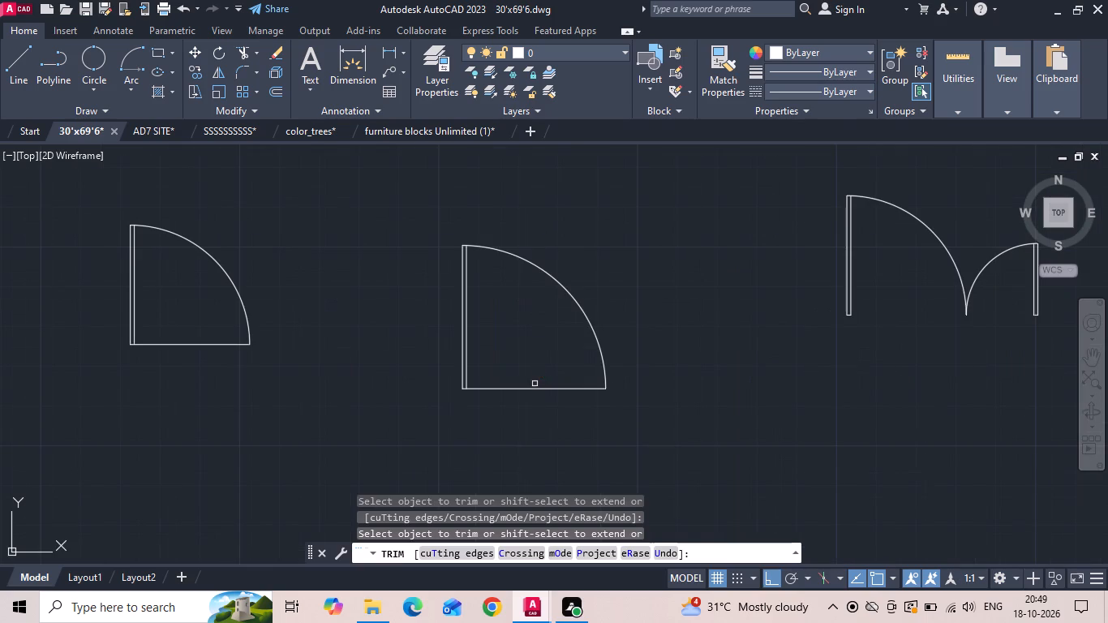
{"action": "left_click", "coordinate": [535, 384]}
{"action": "left_click", "coordinate": [526, 407]}
{"action": "left_click_drag", "start_coordinate": [212, 388], "coordinate": [205, 368]}
{"action": "left_click", "coordinate": [178, 303]}
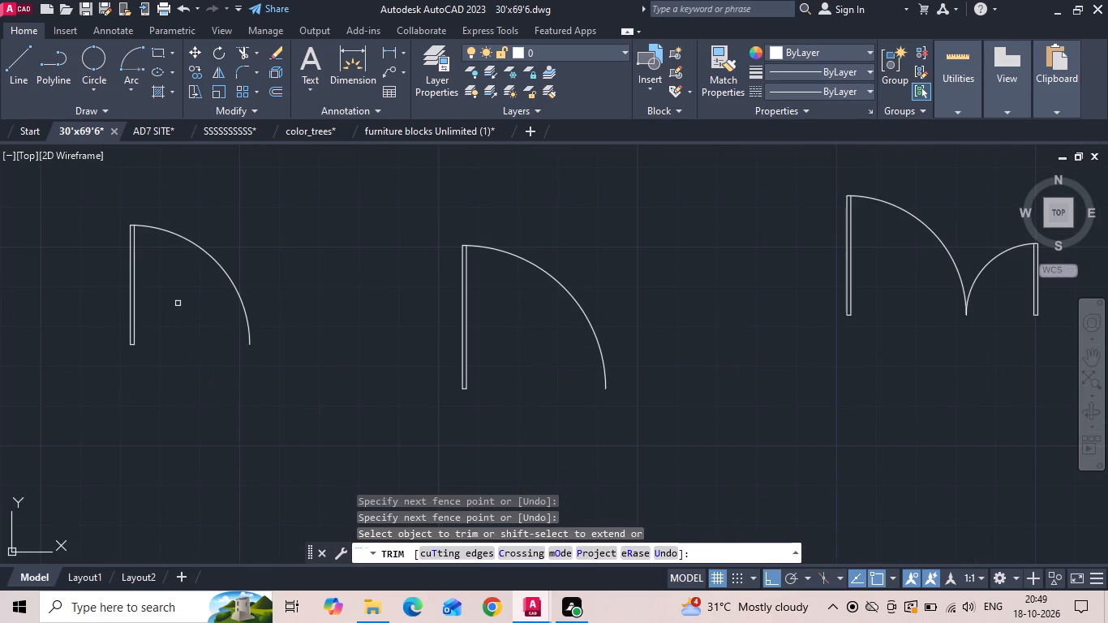
{"action": "key", "text": "Escape"}
Save the 30'x69'6" drawing.
{"action": "key", "text": "ctrl+s"}
{"action": "key", "text": "ctrl+s"}
{"action": "key", "text": "ctrl+s"}
{"action": "key", "text": "ctrl+s"}
{"action": "key", "text": "ctrl+s"}
{"action": "key", "text": "ctrl+s"}
{"action": "key", "text": "ctrl+s"}
{"action": "key", "text": "ctrl+s"}
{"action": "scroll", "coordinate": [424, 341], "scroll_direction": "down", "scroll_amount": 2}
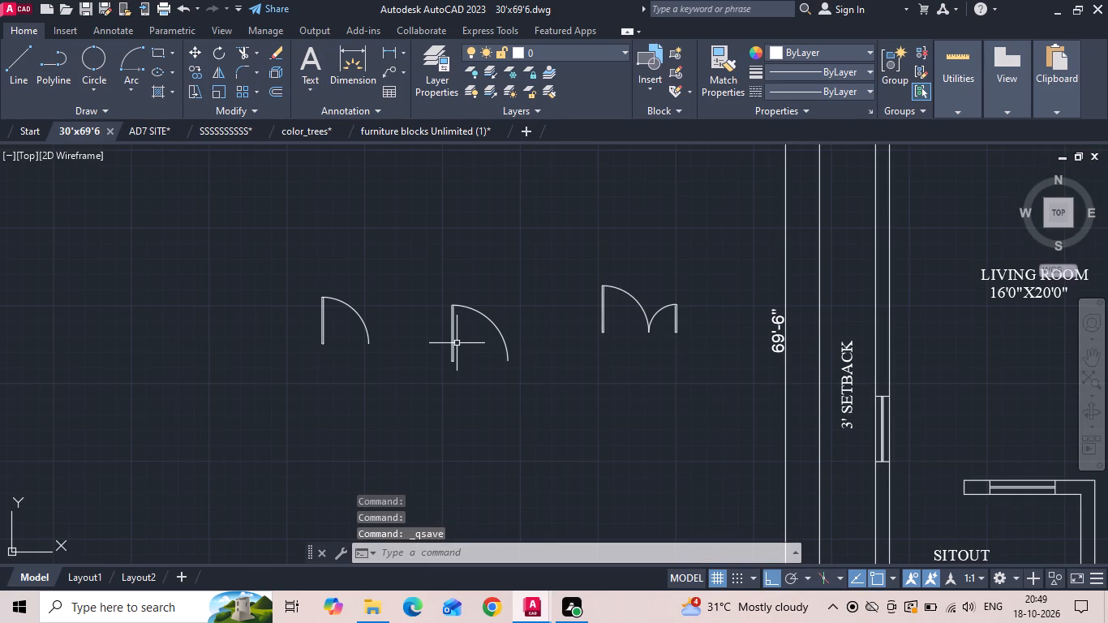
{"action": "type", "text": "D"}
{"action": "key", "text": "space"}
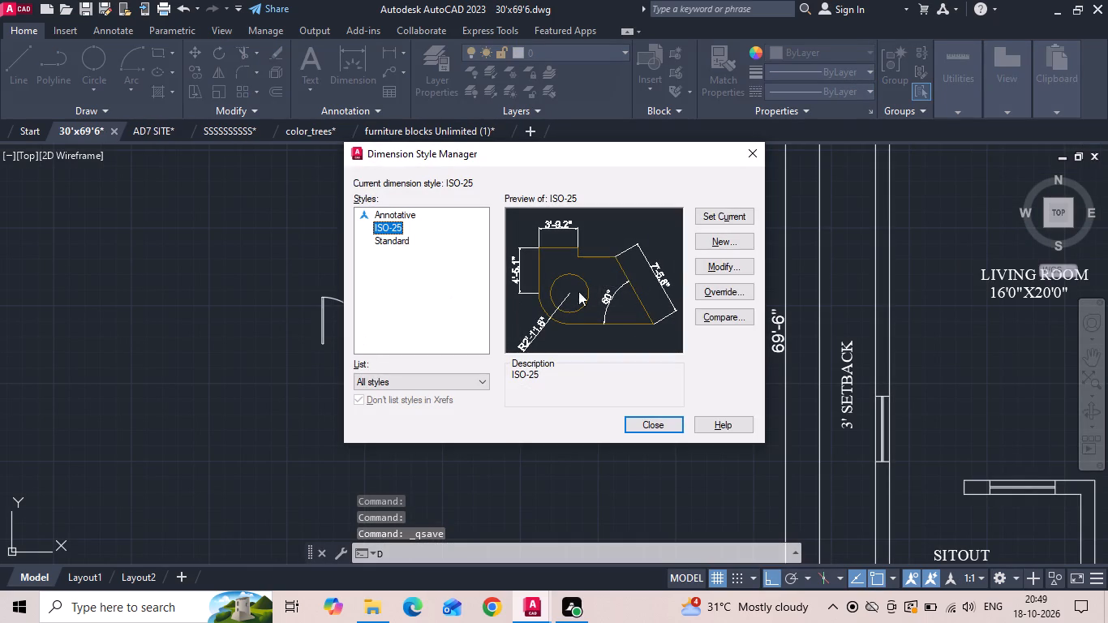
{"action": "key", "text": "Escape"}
Define the 2'6" single door symbol as a block named D2.
{"action": "scroll", "coordinate": [393, 301], "scroll_direction": "up", "scroll_amount": 1}
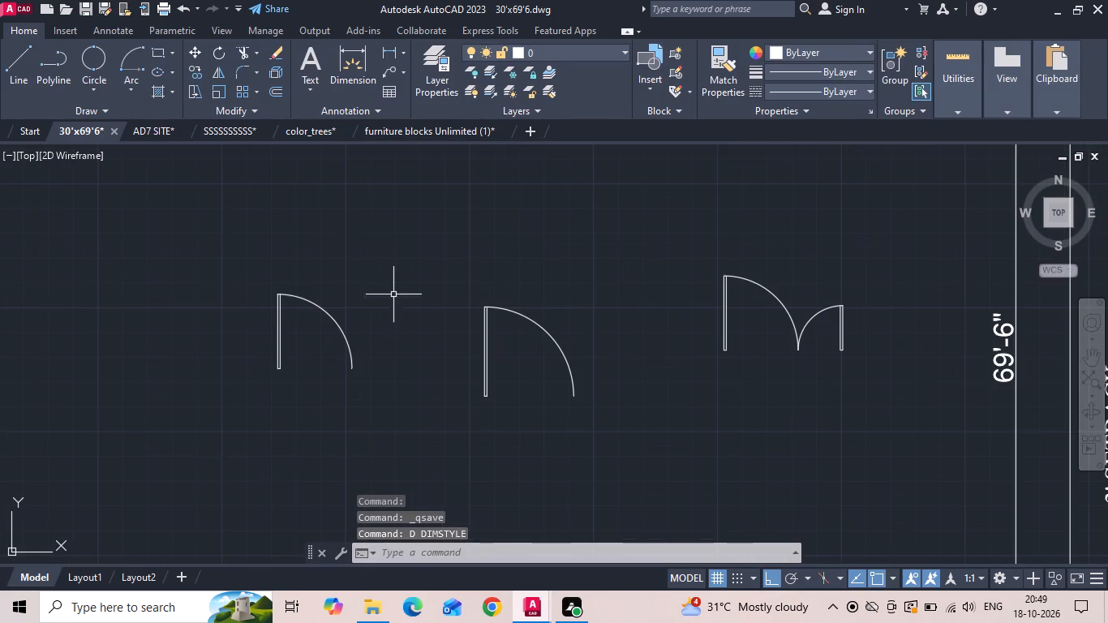
{"action": "left_click_drag", "start_coordinate": [406, 262], "coordinate": [333, 346]}
{"action": "left_click", "coordinate": [140, 488]}
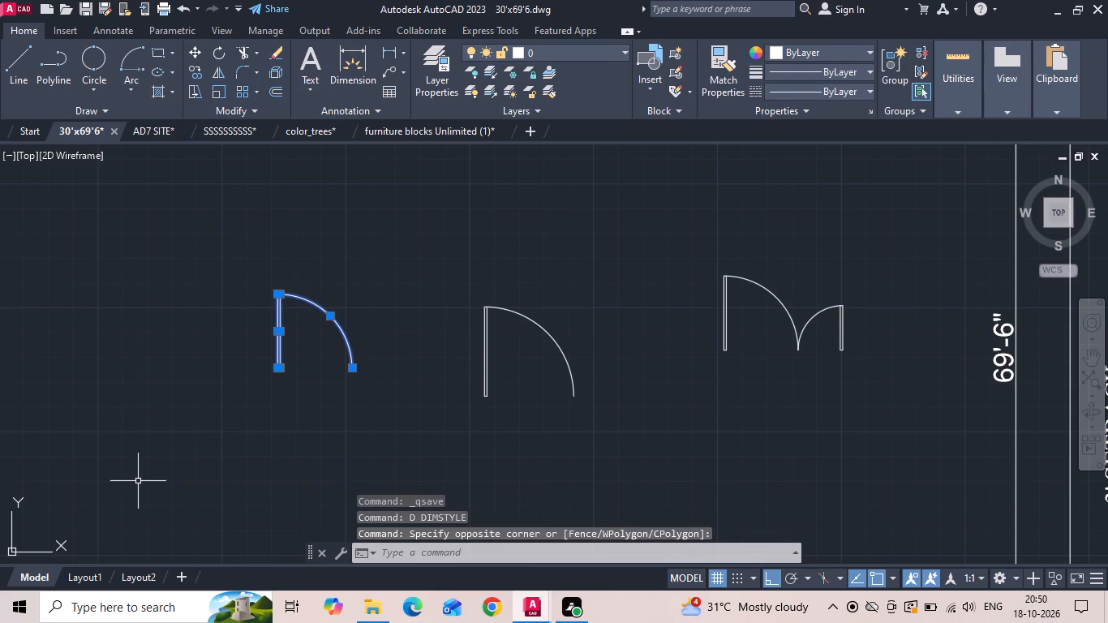
{"action": "type", "text": "B"}
{"action": "key", "text": "space"}
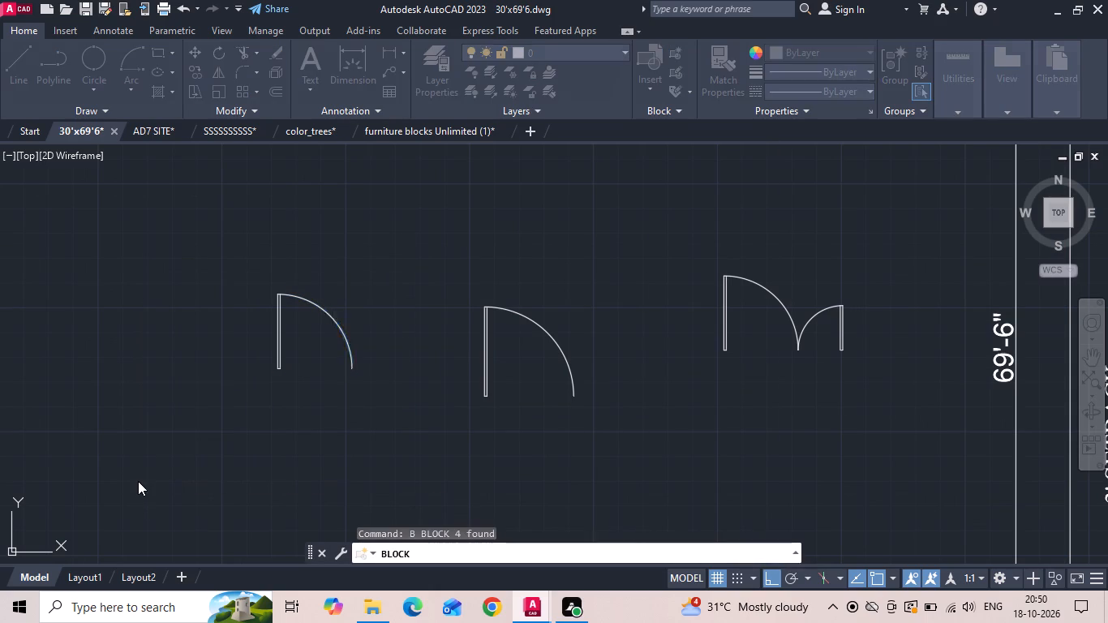
{"action": "left_click", "coordinate": [409, 181]}
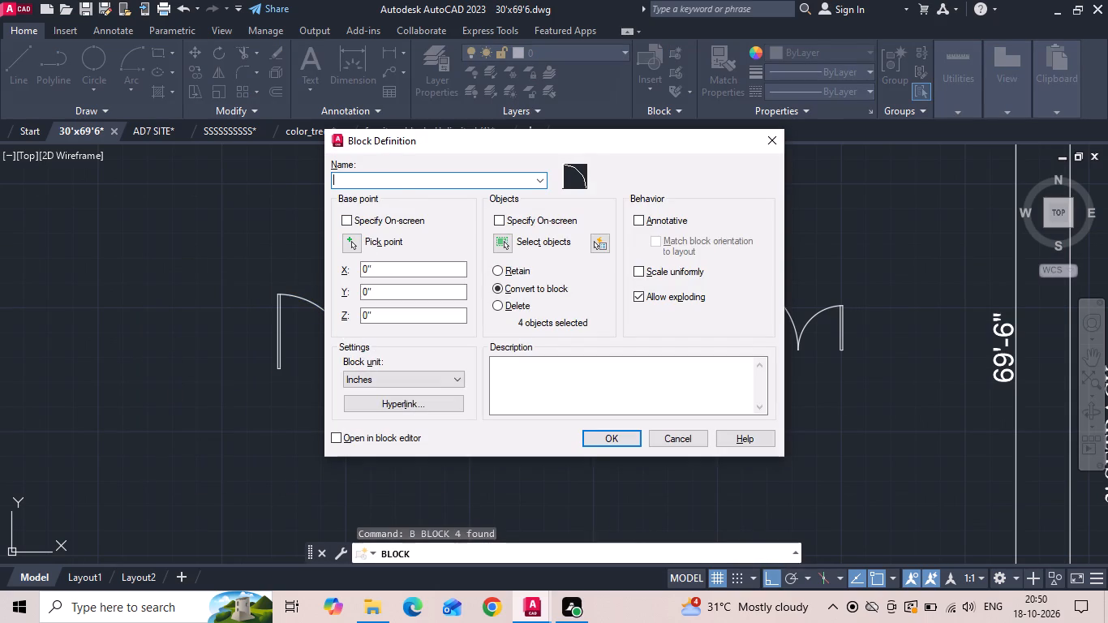
{"action": "type", "text": "D2"}
{"action": "left_click", "coordinate": [503, 247]}
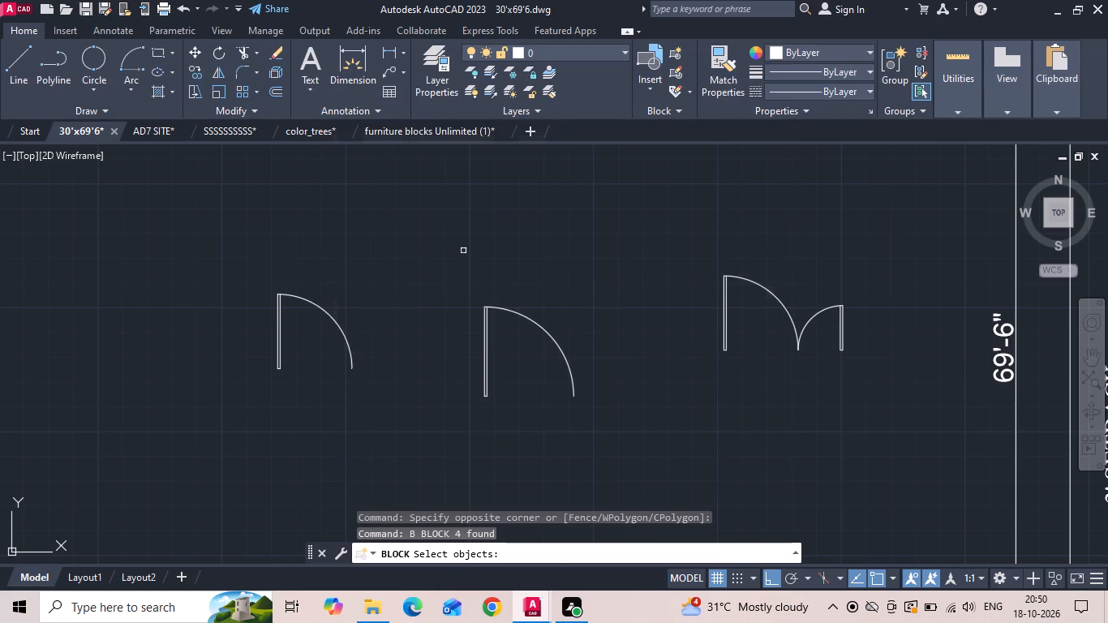
{"action": "left_click_drag", "start_coordinate": [426, 238], "coordinate": [316, 323]}
{"action": "left_click", "coordinate": [231, 444]}
{"action": "key", "text": "space"}
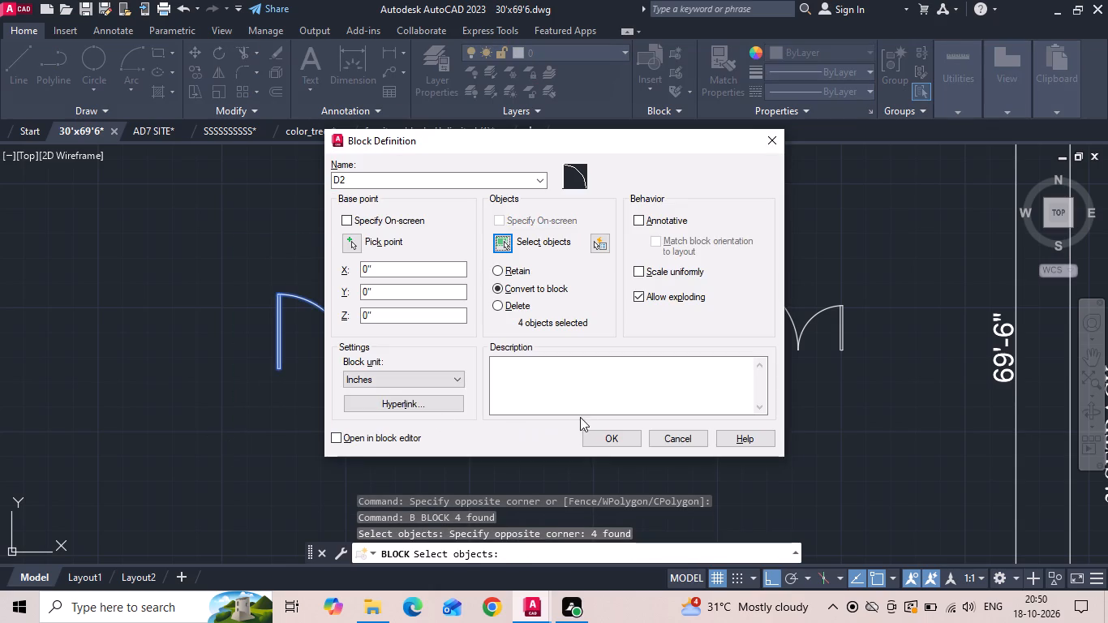
{"action": "left_click", "coordinate": [598, 435]}
Define the 3' single door symbol as a block named D1.
{"action": "key", "text": "space"}
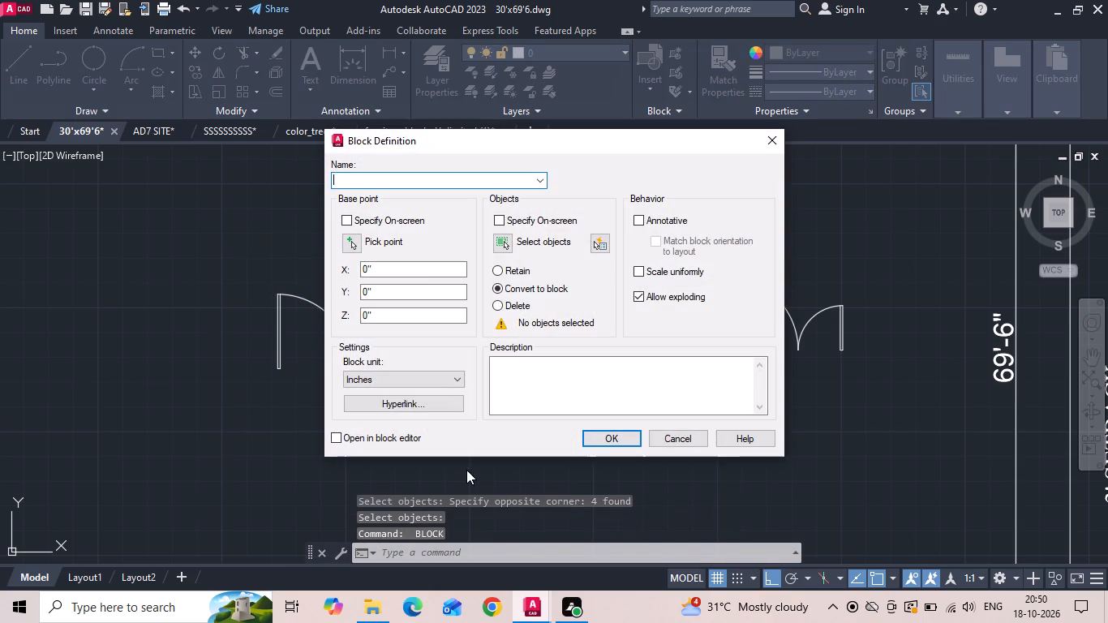
{"action": "left_click", "coordinate": [499, 242]}
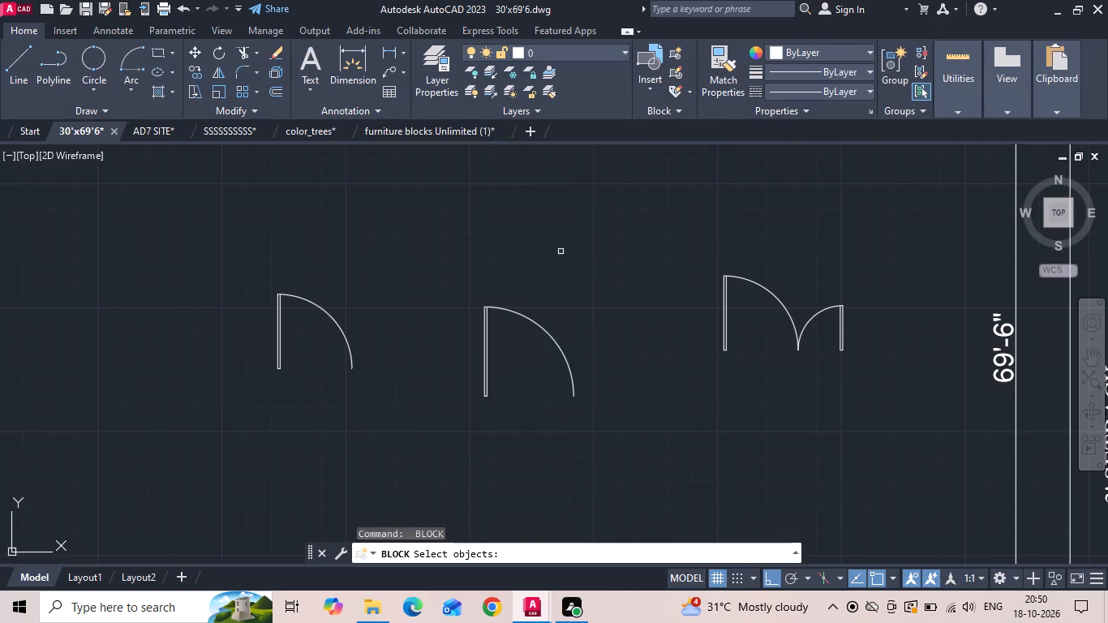
{"action": "left_click_drag", "start_coordinate": [620, 250], "coordinate": [552, 356]}
{"action": "left_click", "coordinate": [440, 464]}
{"action": "key", "text": "space"}
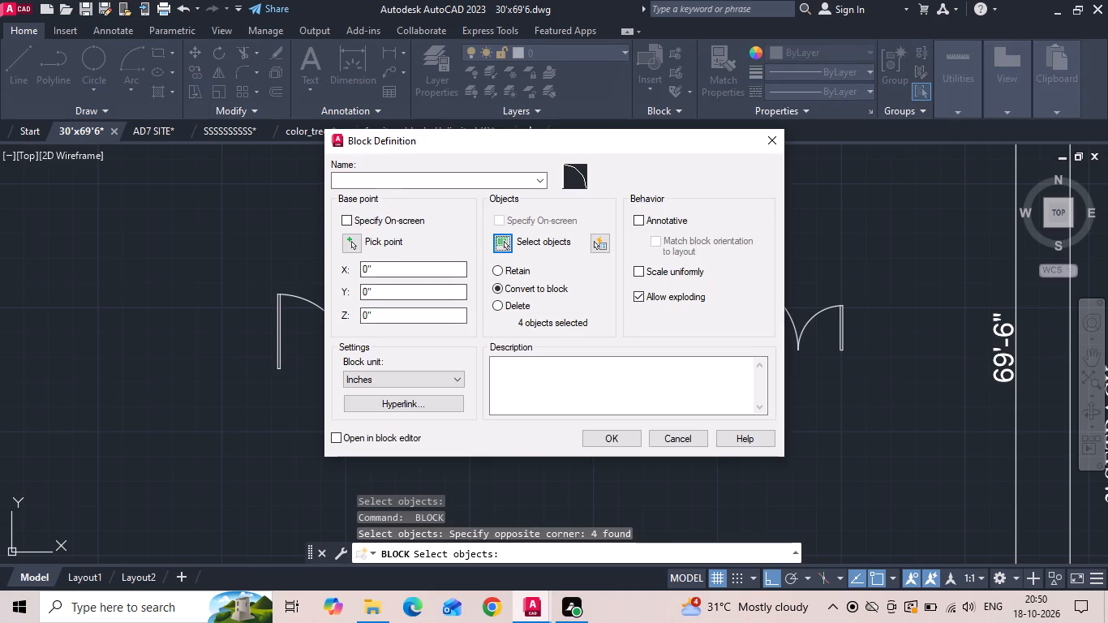
{"action": "left_click", "coordinate": [396, 177]}
{"action": "type", "text": "D1"}
{"action": "left_click", "coordinate": [618, 438]}
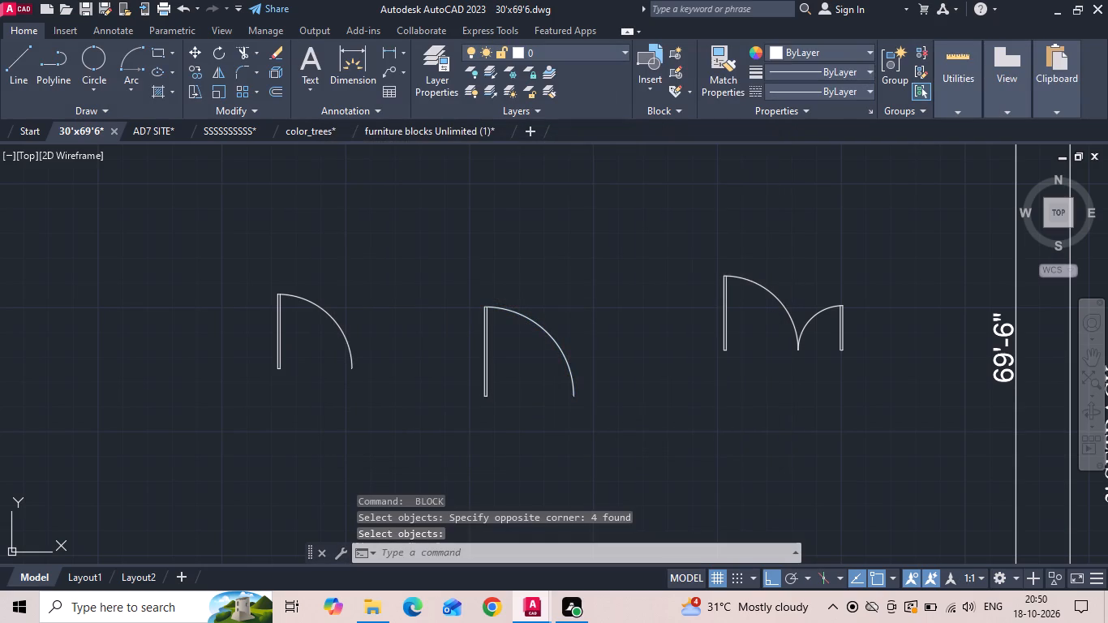
Define the double-leaf door symbol as a block named MD.
{"action": "left_click_drag", "start_coordinate": [627, 422], "coordinate": [697, 370]}
{"action": "left_click", "coordinate": [908, 221]}
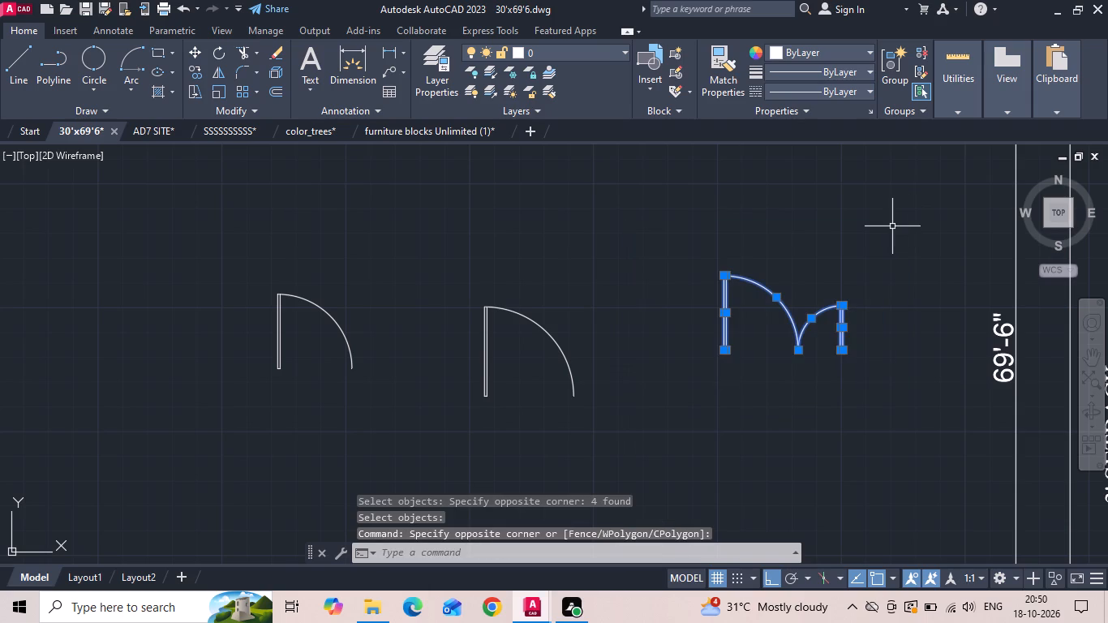
{"action": "key", "text": "b"}
{"action": "key", "text": "space"}
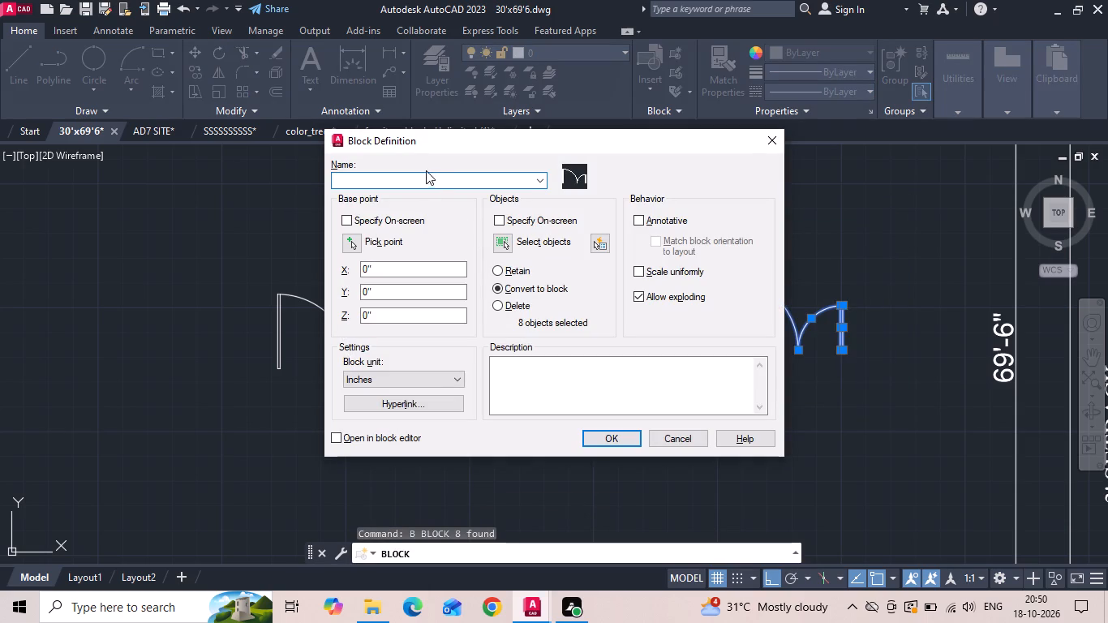
{"action": "type", "text": "MD"}
{"action": "key", "text": "space"}
{"action": "left_click", "coordinate": [611, 436]}
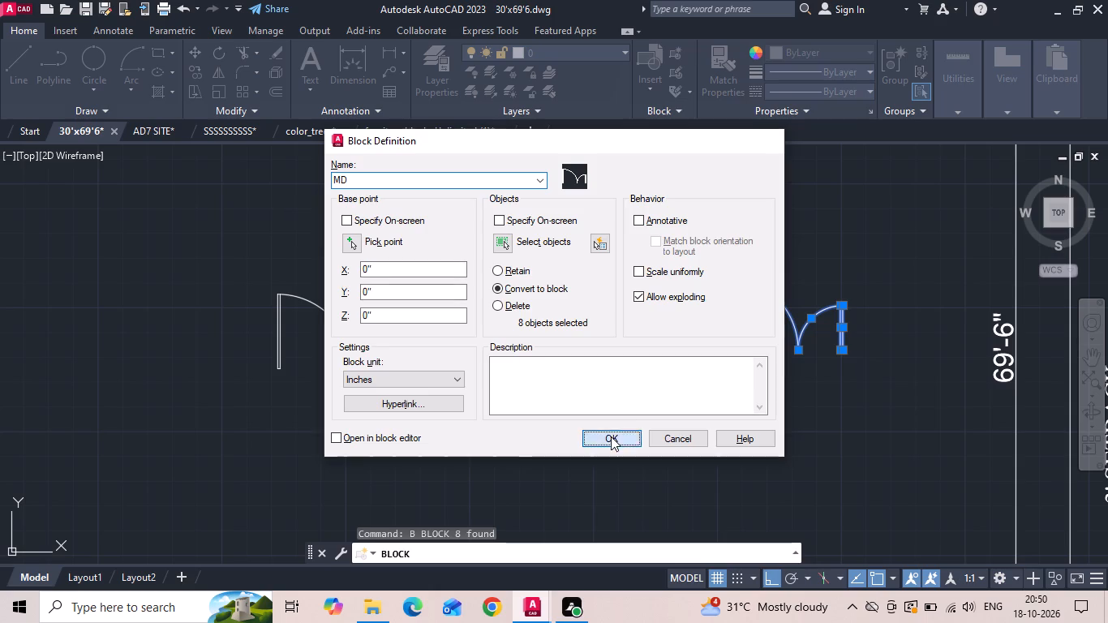
Move the MD double-door block into the Living Room entrance opening above the Sitout, with its narrow leaf against the window wall's end.
{"action": "scroll", "coordinate": [425, 307], "scroll_direction": "down", "scroll_amount": 1}
{"action": "left_click", "coordinate": [691, 333]}
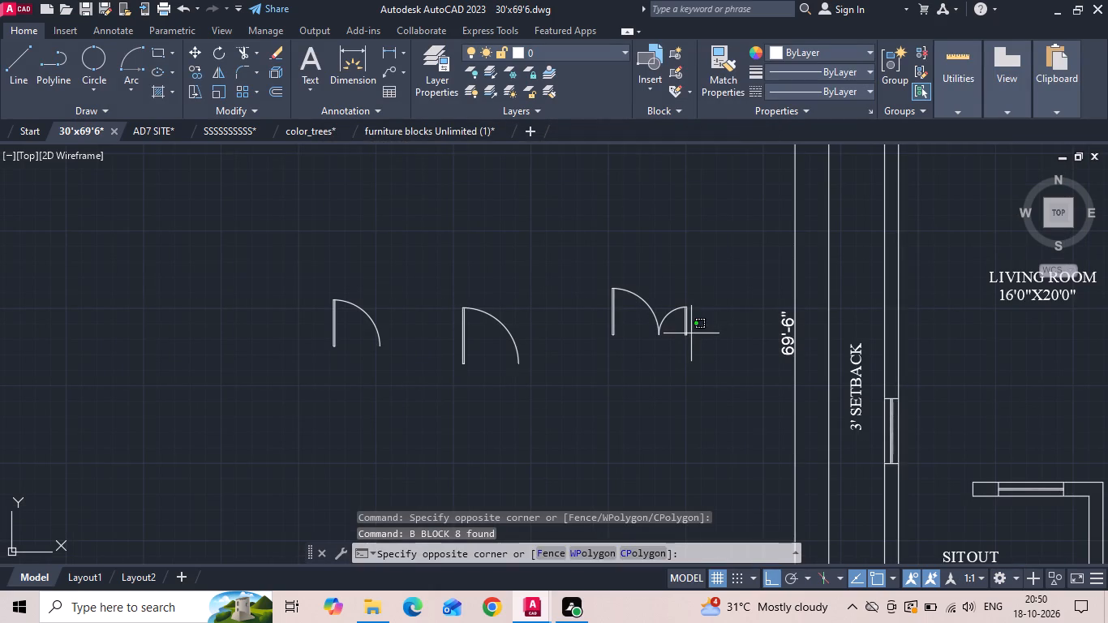
{"action": "left_click", "coordinate": [691, 313]}
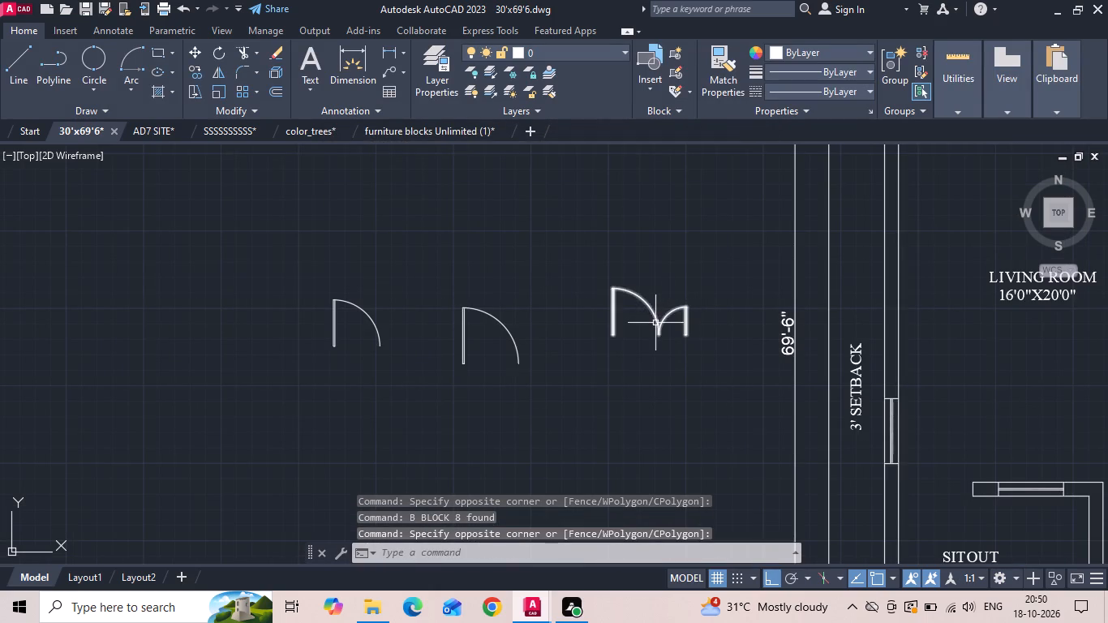
{"action": "middle_click_drag", "start_coordinate": [655, 323], "coordinate": [439, 337]}
{"action": "left_click", "coordinate": [438, 332]}
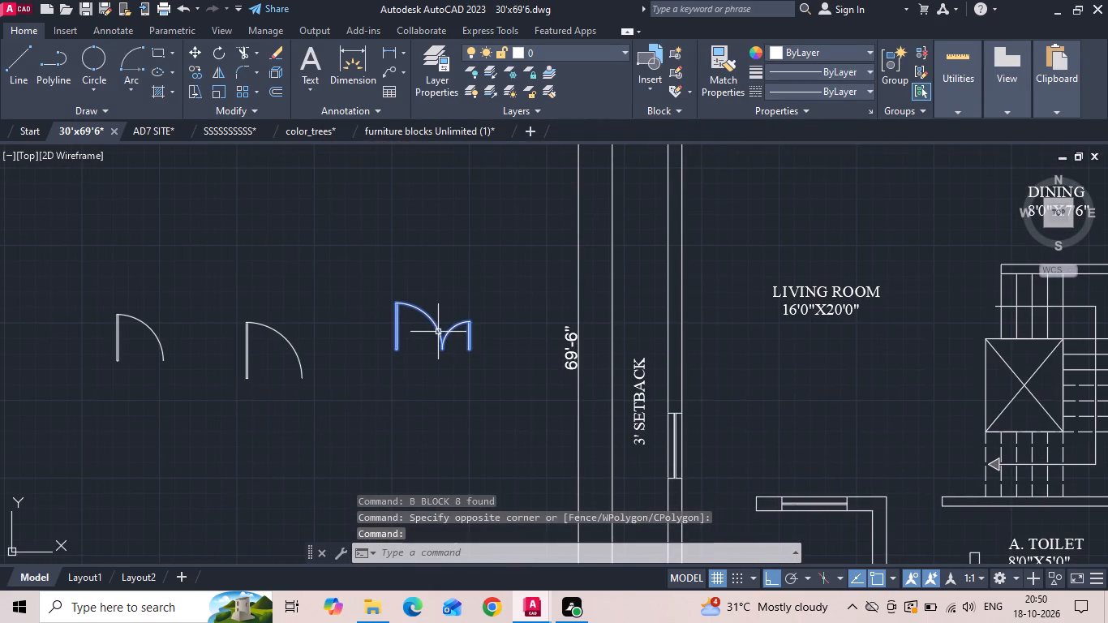
{"action": "right_click", "coordinate": [438, 331]}
{"action": "left_click", "coordinate": [500, 299]}
{"action": "scroll", "coordinate": [485, 354], "scroll_direction": "up", "scroll_amount": 3}
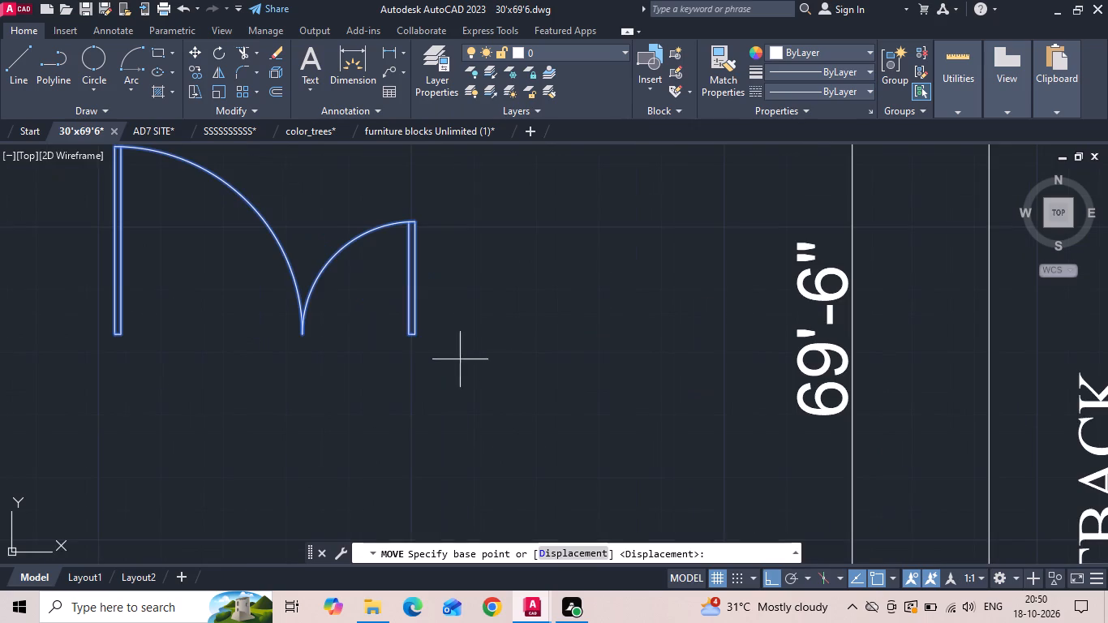
{"action": "left_click", "coordinate": [419, 335]}
{"action": "scroll", "coordinate": [410, 311], "scroll_direction": "down", "scroll_amount": 4}
{"action": "scroll", "coordinate": [605, 402], "scroll_direction": "up", "scroll_amount": 2}
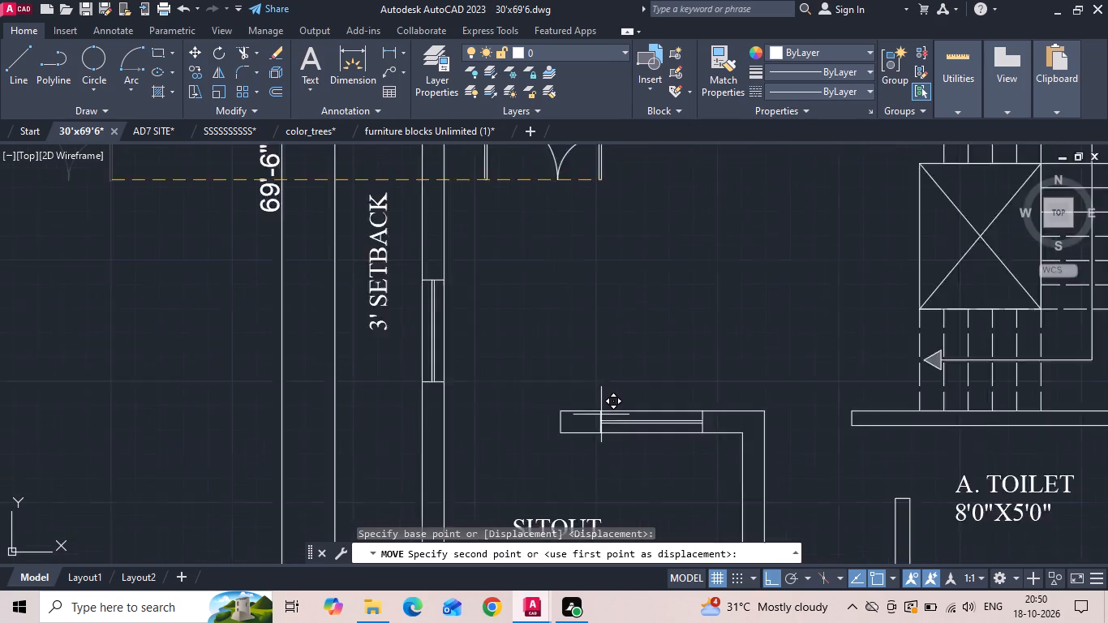
{"action": "scroll", "coordinate": [599, 416], "scroll_direction": "up", "scroll_amount": 1}
{"action": "left_click", "coordinate": [537, 443]}
Move the 3' door block D1 to the wall corner below the wardrobe, at the Bedroom entrance beside the C. Toilet.
{"action": "scroll", "coordinate": [650, 385], "scroll_direction": "down", "scroll_amount": 3}
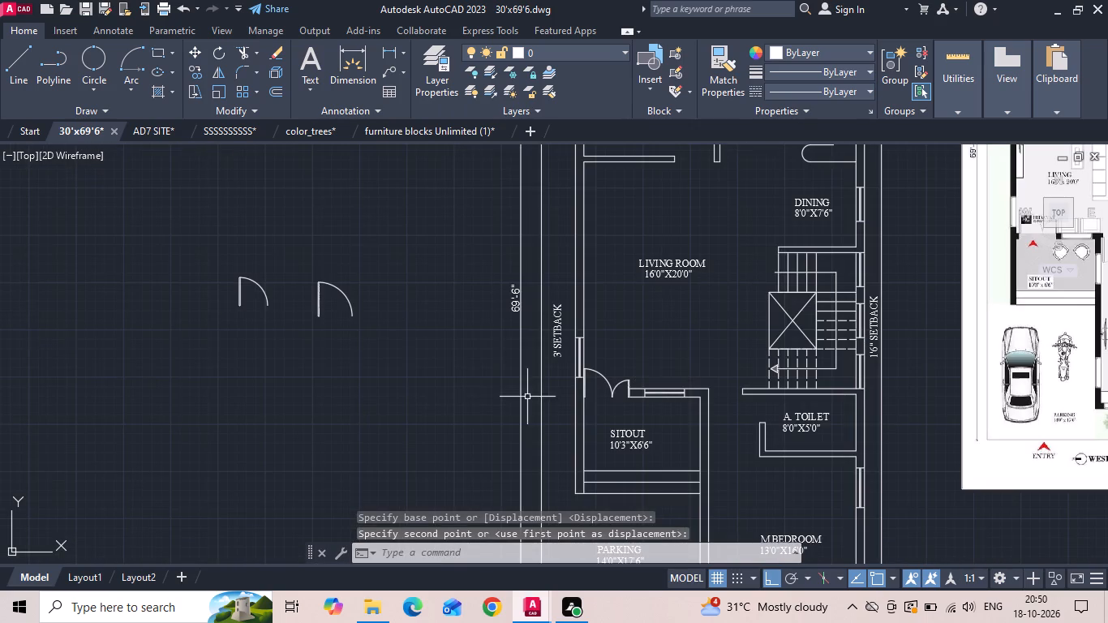
{"action": "left_click_drag", "start_coordinate": [431, 366], "coordinate": [342, 337]}
{"action": "left_click", "coordinate": [307, 273]}
{"action": "right_click", "coordinate": [308, 271]}
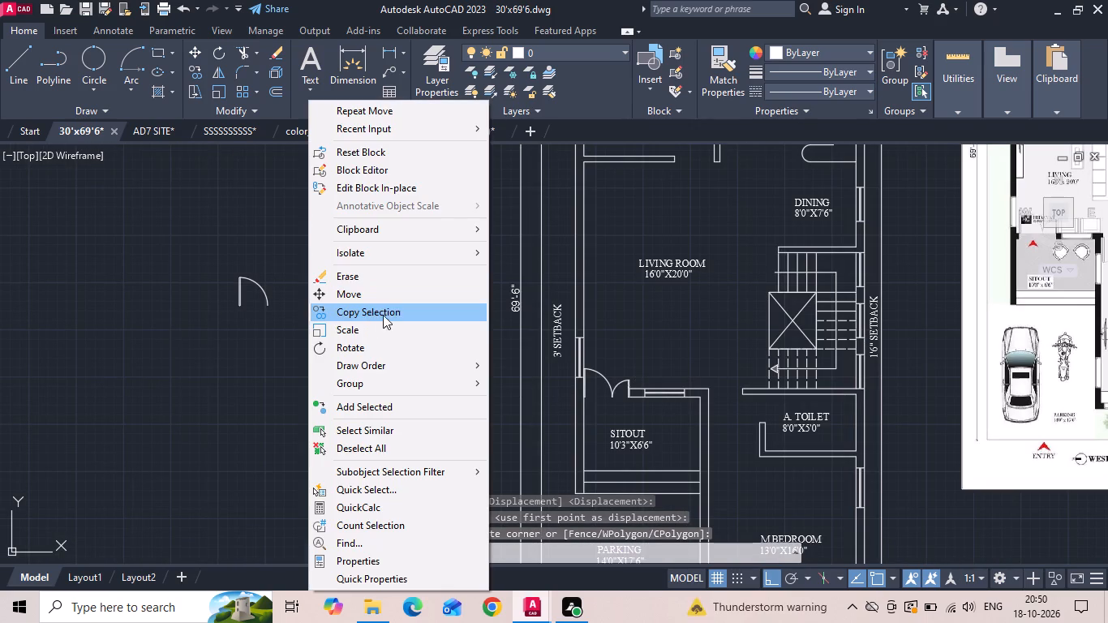
{"action": "left_click", "coordinate": [396, 296]}
{"action": "left_click", "coordinate": [354, 320]}
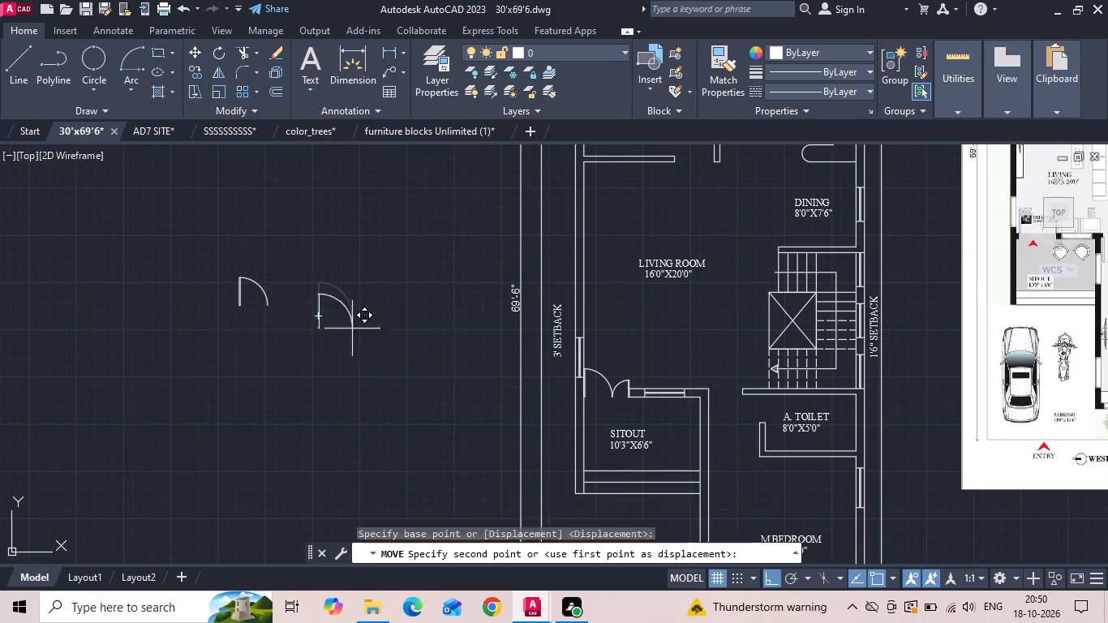
{"action": "scroll", "coordinate": [348, 371], "scroll_direction": "down", "scroll_amount": 1}
{"action": "middle_click_drag", "start_coordinate": [530, 234], "coordinate": [512, 329]}
{"action": "scroll", "coordinate": [522, 315], "scroll_direction": "up", "scroll_amount": 3}
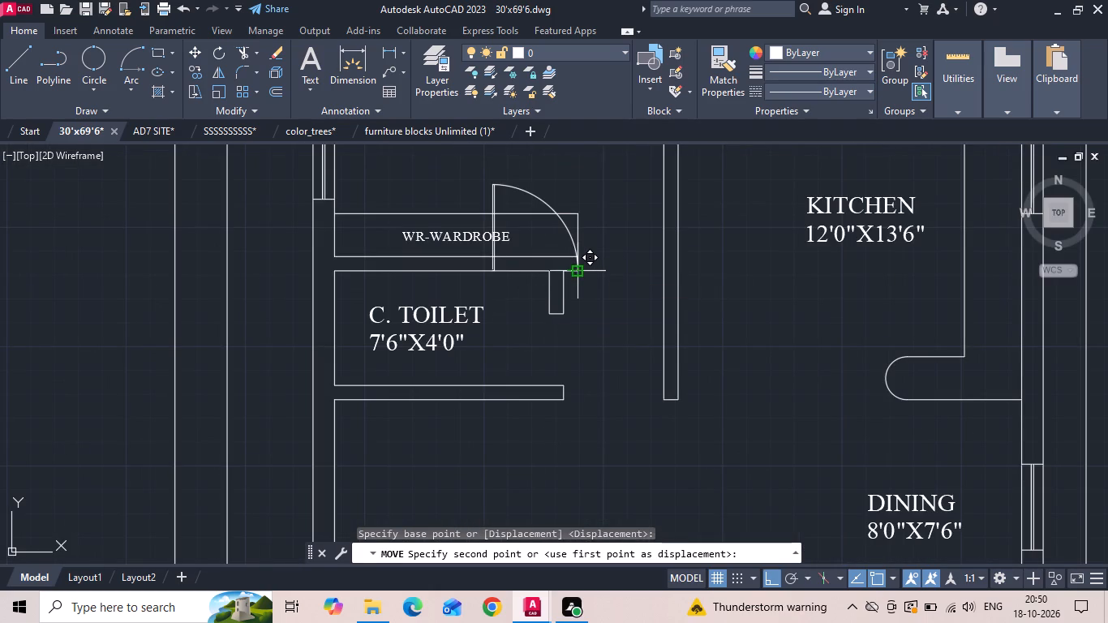
{"action": "left_click", "coordinate": [578, 273]}
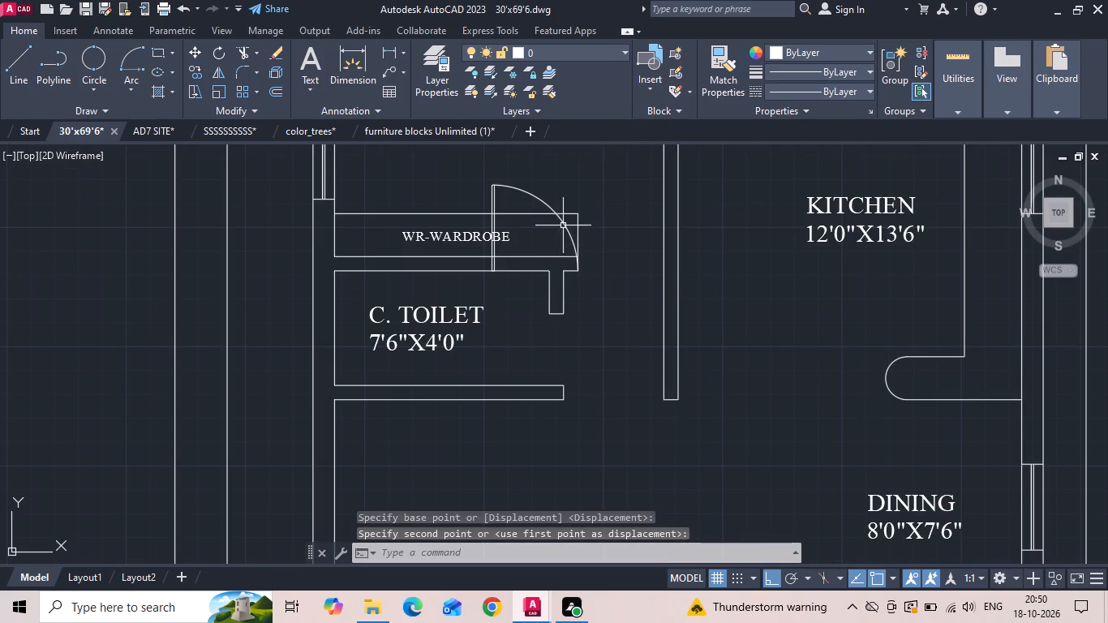
Mirror the D1 door about a vertical line through the wall corner and delete the original on the wardrobe side.
{"action": "left_click", "coordinate": [564, 225]}
{"action": "middle_click_drag", "start_coordinate": [560, 233], "coordinate": [502, 324]}
{"action": "scroll", "coordinate": [502, 324], "scroll_direction": "up", "scroll_amount": 2}
{"action": "type", "text": "MI"}
{"action": "key", "text": "space"}
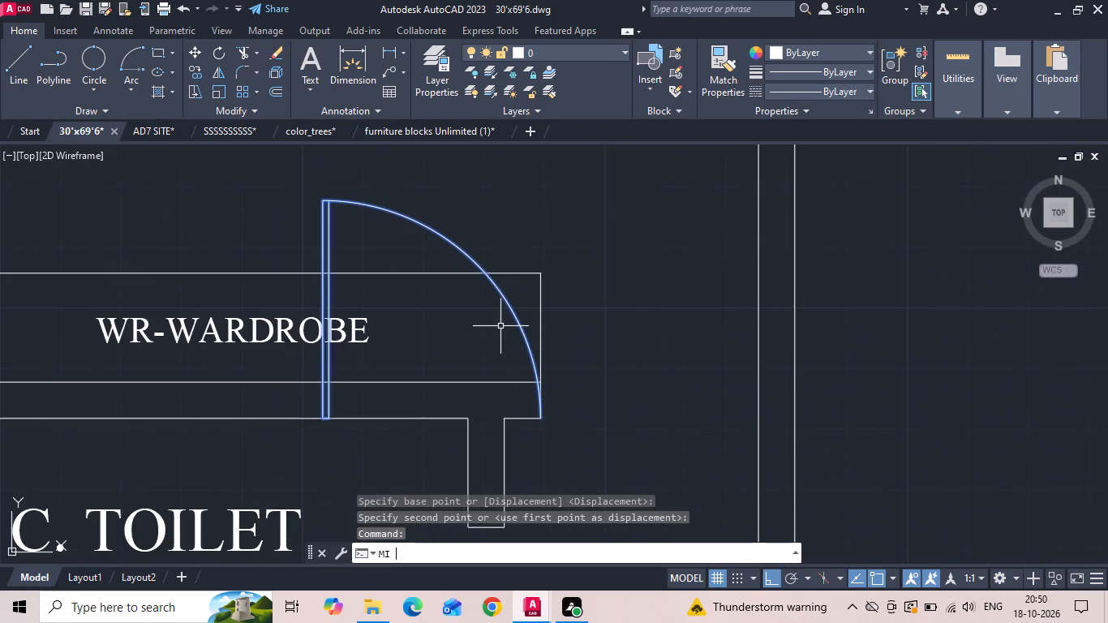
{"action": "left_click", "coordinate": [538, 421]}
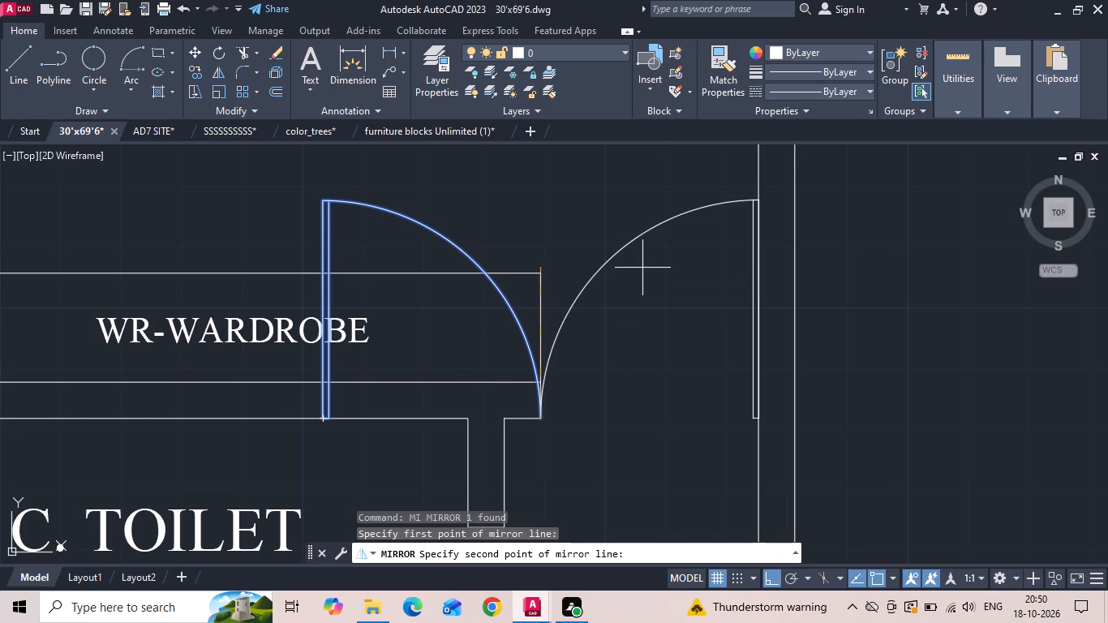
{"action": "left_click", "coordinate": [642, 268]}
{"action": "type", "text": "N"}
{"action": "key", "text": "space"}
{"action": "left_click_drag", "start_coordinate": [464, 218], "coordinate": [439, 214]}
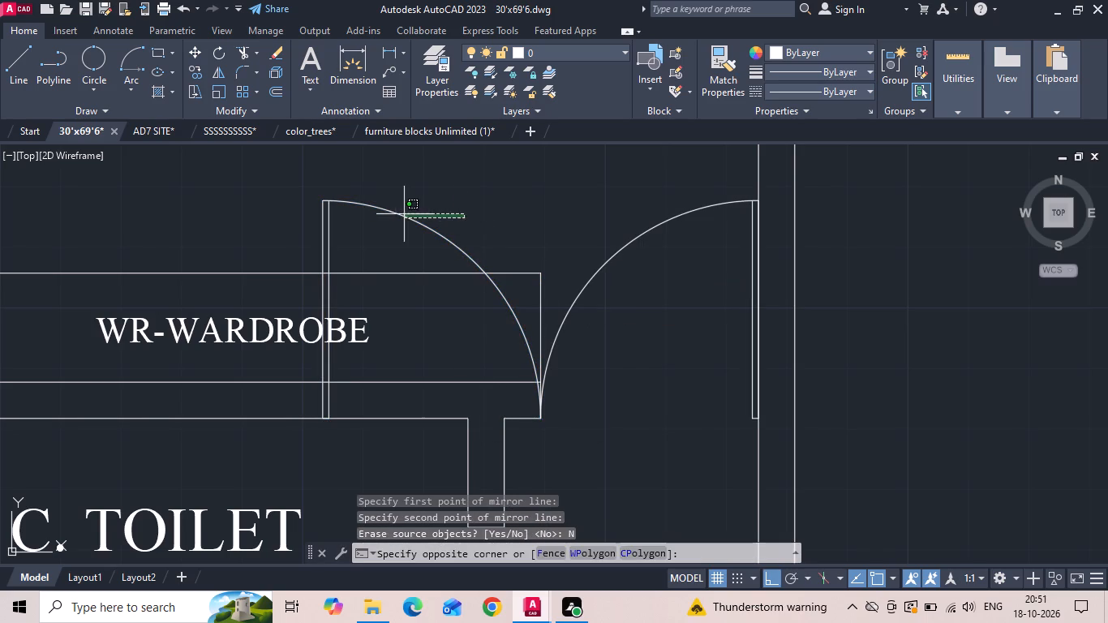
{"action": "left_click", "coordinate": [366, 221]}
{"action": "key", "text": "Delete"}
Move the 2'6" door block D2 into the passage beside the C. Toilet doorway.
{"action": "scroll", "coordinate": [550, 208], "scroll_direction": "down", "scroll_amount": 3}
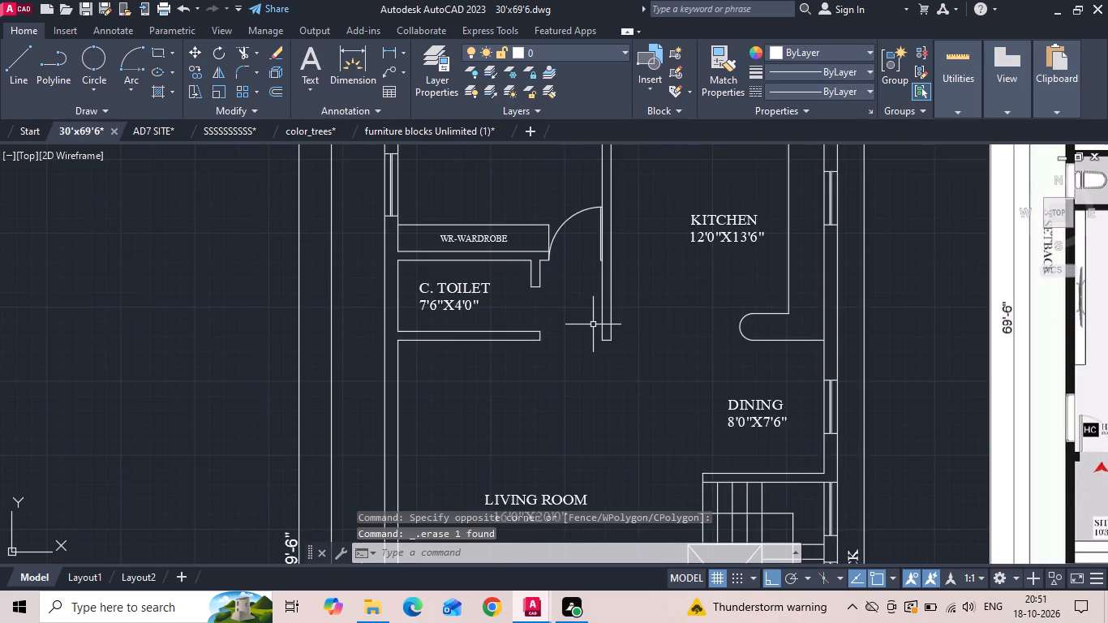
{"action": "scroll", "coordinate": [592, 326], "scroll_direction": "down", "scroll_amount": 1}
{"action": "middle_click_drag", "start_coordinate": [273, 328], "coordinate": [377, 311]}
{"action": "left_click", "coordinate": [264, 447]}
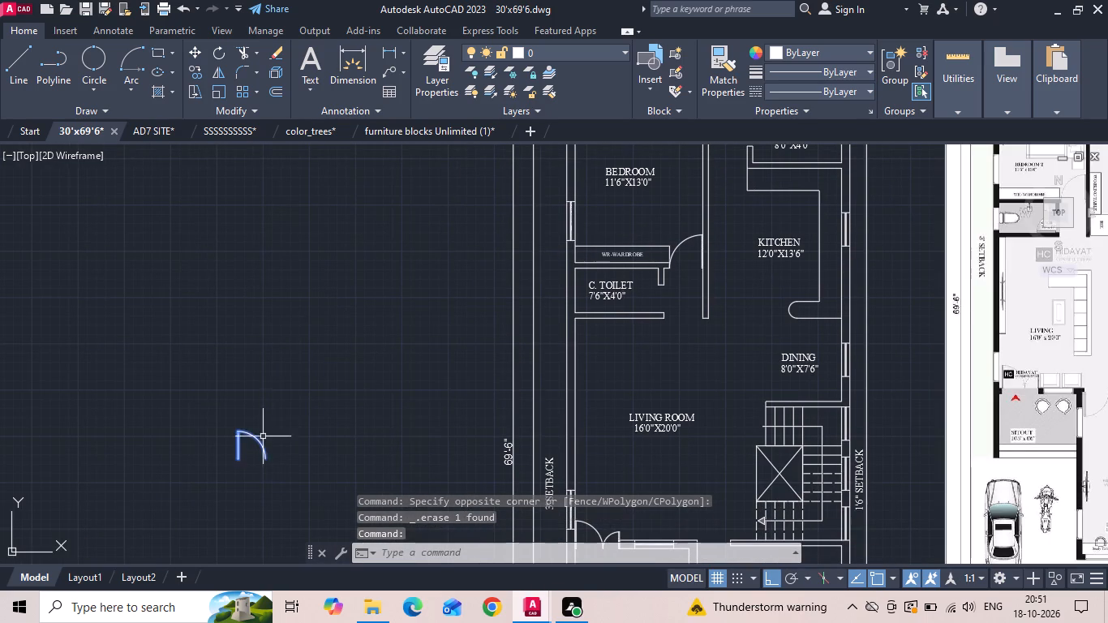
{"action": "right_click_drag", "start_coordinate": [263, 430], "coordinate": [263, 414]}
{"action": "left_click", "coordinate": [294, 286]}
{"action": "left_click_drag", "start_coordinate": [254, 435], "coordinate": [289, 425]}
{"action": "key", "text": "F8"}
{"action": "scroll", "coordinate": [672, 294], "scroll_direction": "up", "scroll_amount": 3}
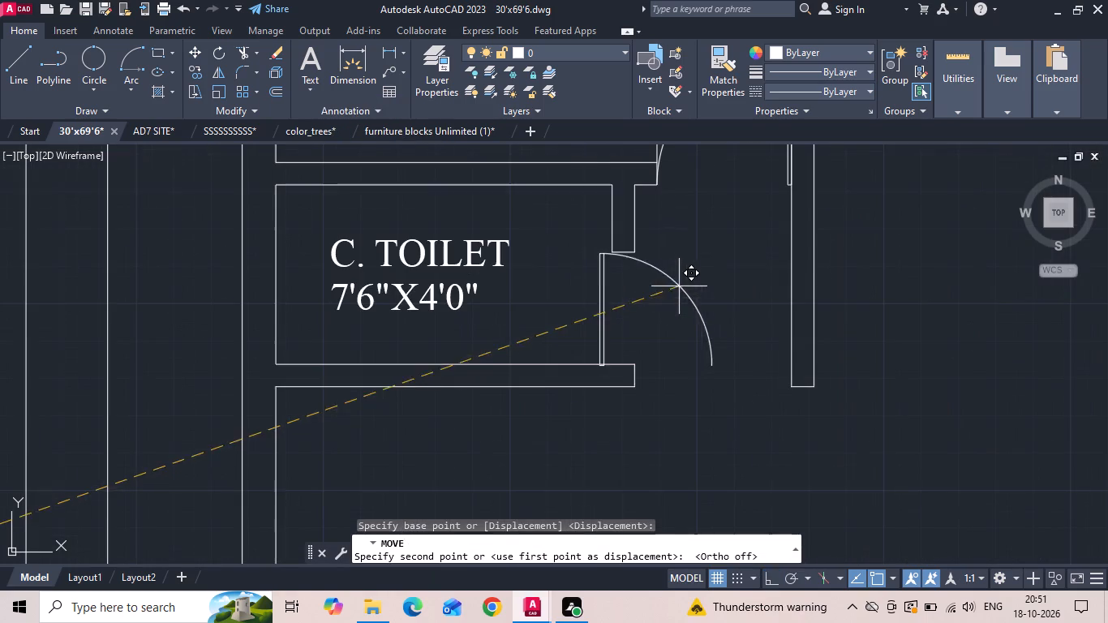
{"action": "left_click", "coordinate": [737, 263]}
{"action": "key", "text": "Escape"}
Rotate the D2 door a quarter turn counterclockwise so its leaf lies horizontal.
{"action": "left_click_drag", "start_coordinate": [754, 258], "coordinate": [721, 314]}
{"action": "left_click", "coordinate": [719, 316]}
{"action": "right_click", "coordinate": [715, 316]}
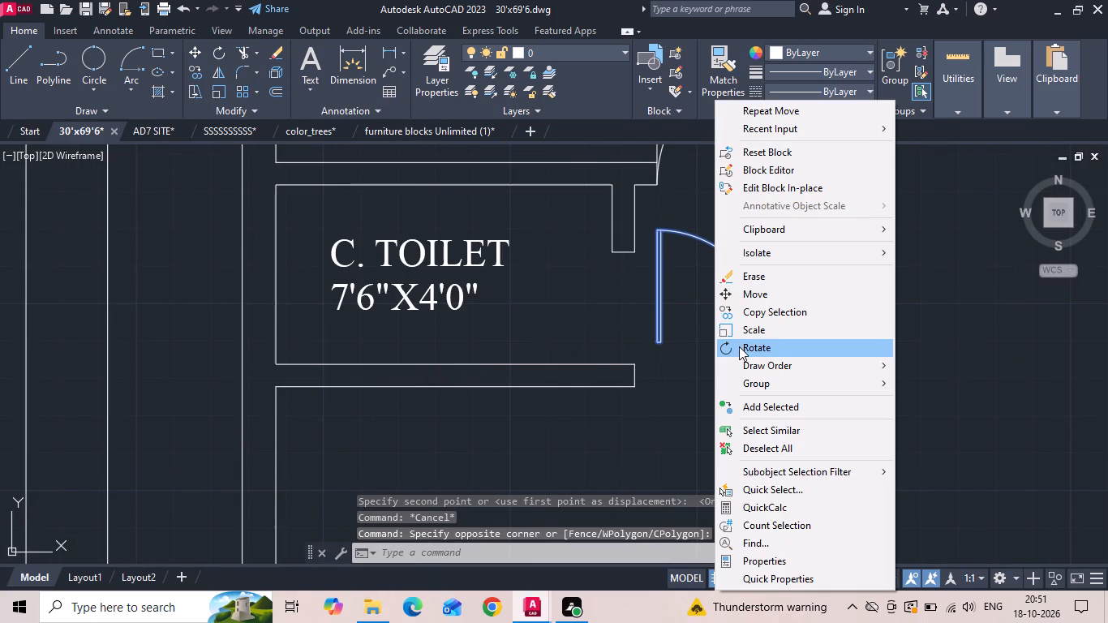
{"action": "left_click", "coordinate": [739, 346]}
{"action": "key", "text": "F8"}
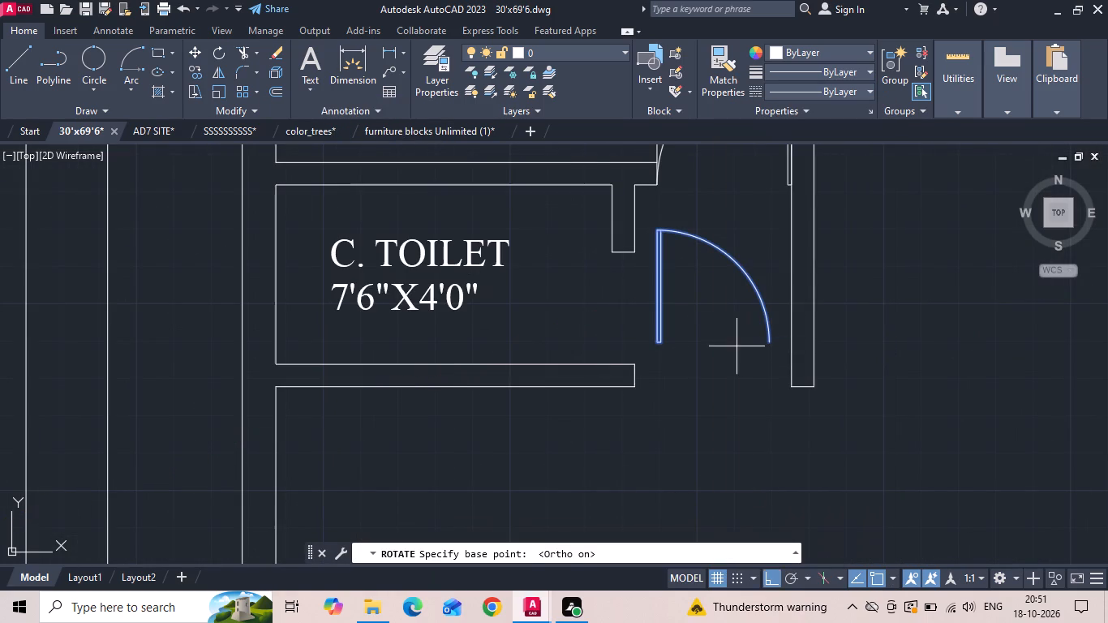
{"action": "left_click", "coordinate": [737, 346]}
{"action": "left_click", "coordinate": [731, 318]}
Move the rotated D2 door into the C. Toilet doorway, swinging into the room.
{"action": "left_click_drag", "start_coordinate": [719, 347], "coordinate": [714, 337]}
{"action": "left_click", "coordinate": [703, 307]}
{"action": "right_click", "coordinate": [702, 307]}
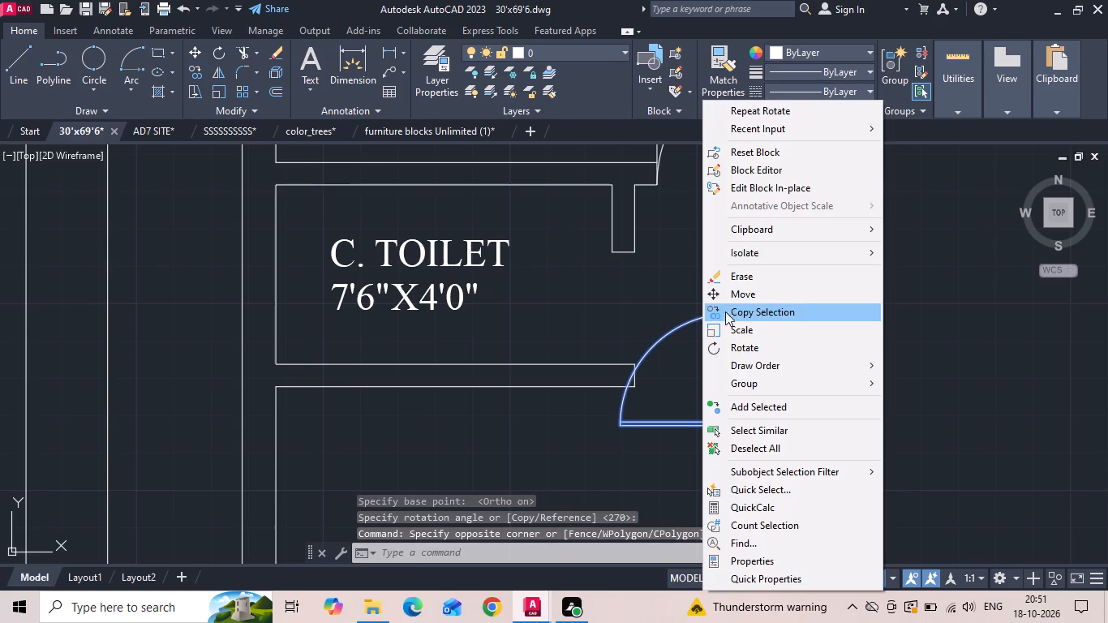
{"action": "left_click", "coordinate": [755, 293]}
{"action": "left_click", "coordinate": [732, 314]}
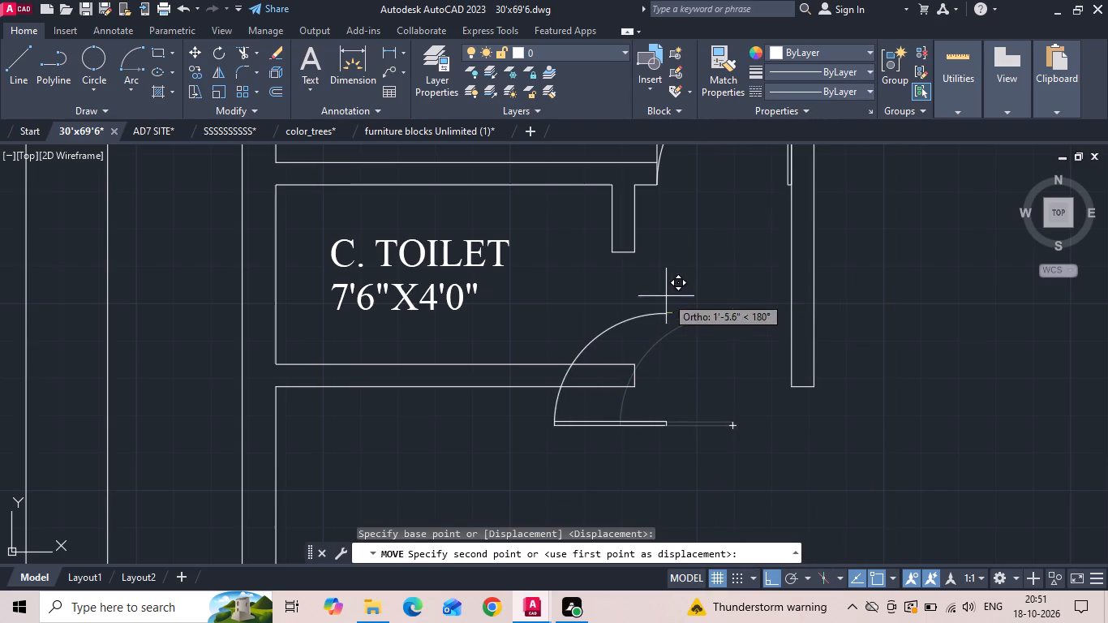
{"action": "left_click", "coordinate": [636, 256]}
Copy the C. Toilet's inner line of the outer wall 4" and 5" into the wall thickness for the window lines.
{"action": "middle_click_drag", "start_coordinate": [385, 323], "coordinate": [476, 363]}
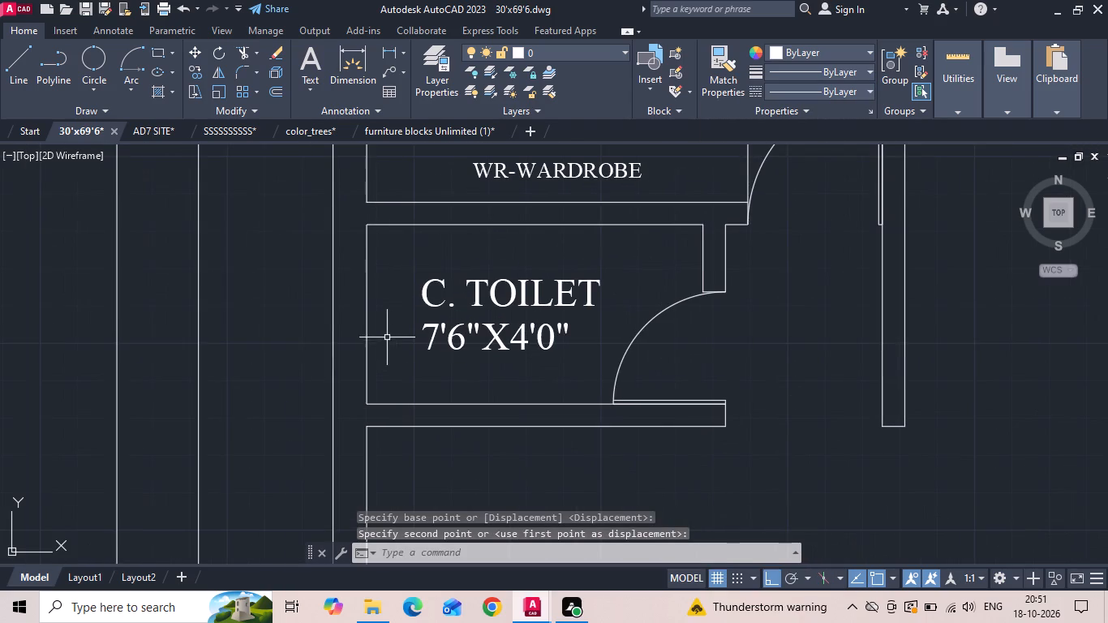
{"action": "left_click", "coordinate": [377, 327]}
{"action": "left_click", "coordinate": [359, 277]}
{"action": "right_click", "coordinate": [352, 273]}
{"action": "left_click", "coordinate": [408, 307]}
{"action": "scroll", "coordinate": [405, 308], "scroll_direction": "up", "scroll_amount": 1}
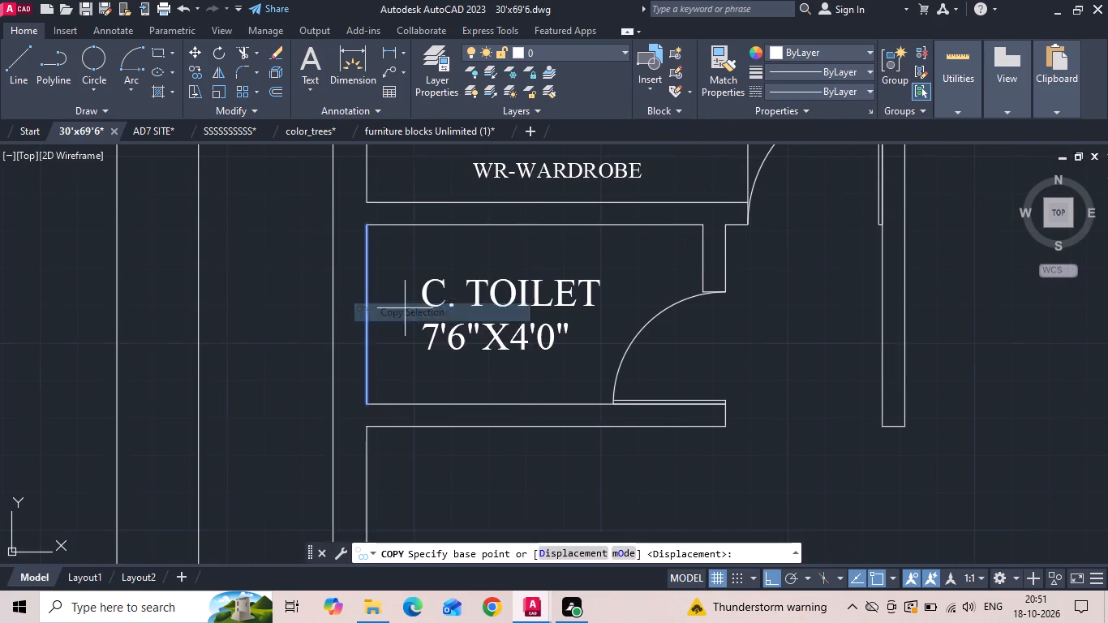
{"action": "scroll", "coordinate": [405, 308], "scroll_direction": "up", "scroll_amount": 1}
{"action": "left_click_drag", "start_coordinate": [397, 298], "coordinate": [352, 298]}
{"action": "key", "text": "4"}
{"action": "key", "text": "Return"}
{"action": "key", "text": "5"}
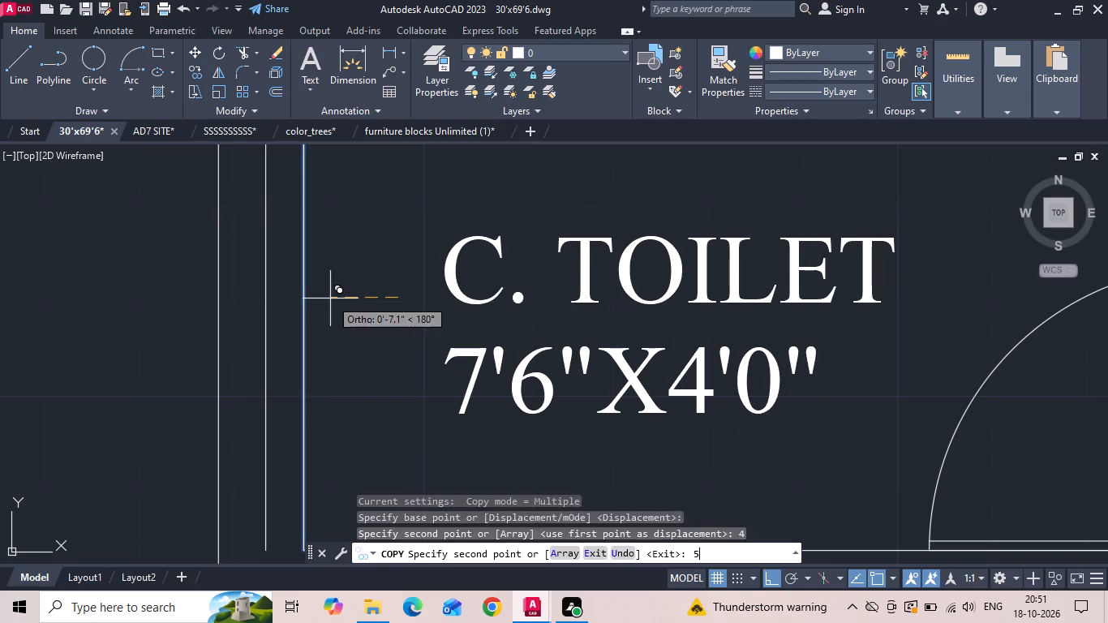
{"action": "key", "text": "Return"}
{"action": "key", "text": "Escape"}
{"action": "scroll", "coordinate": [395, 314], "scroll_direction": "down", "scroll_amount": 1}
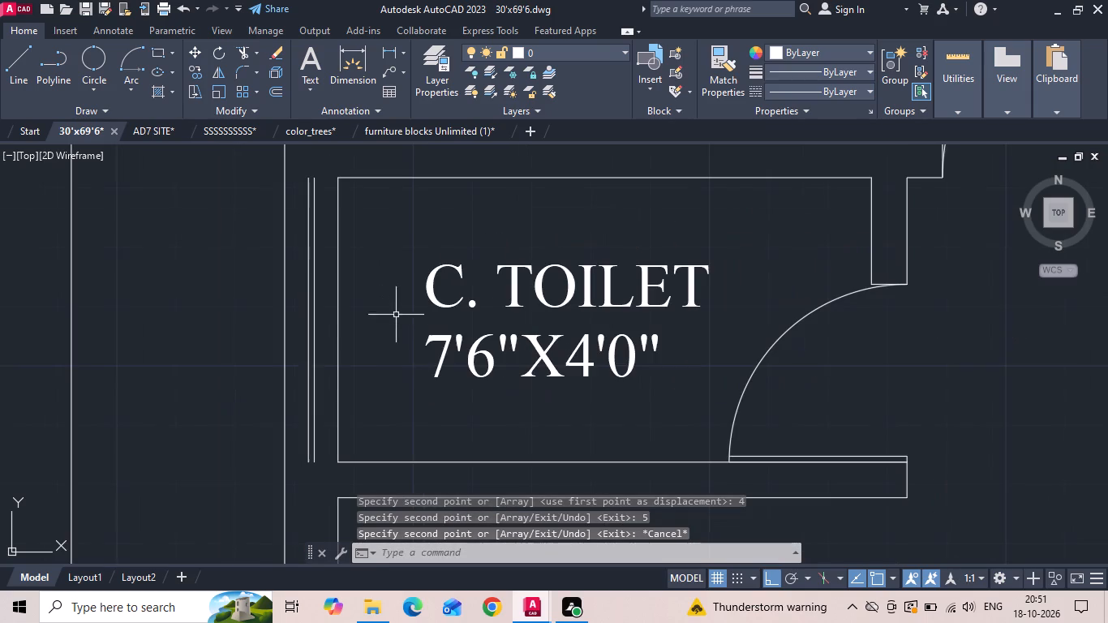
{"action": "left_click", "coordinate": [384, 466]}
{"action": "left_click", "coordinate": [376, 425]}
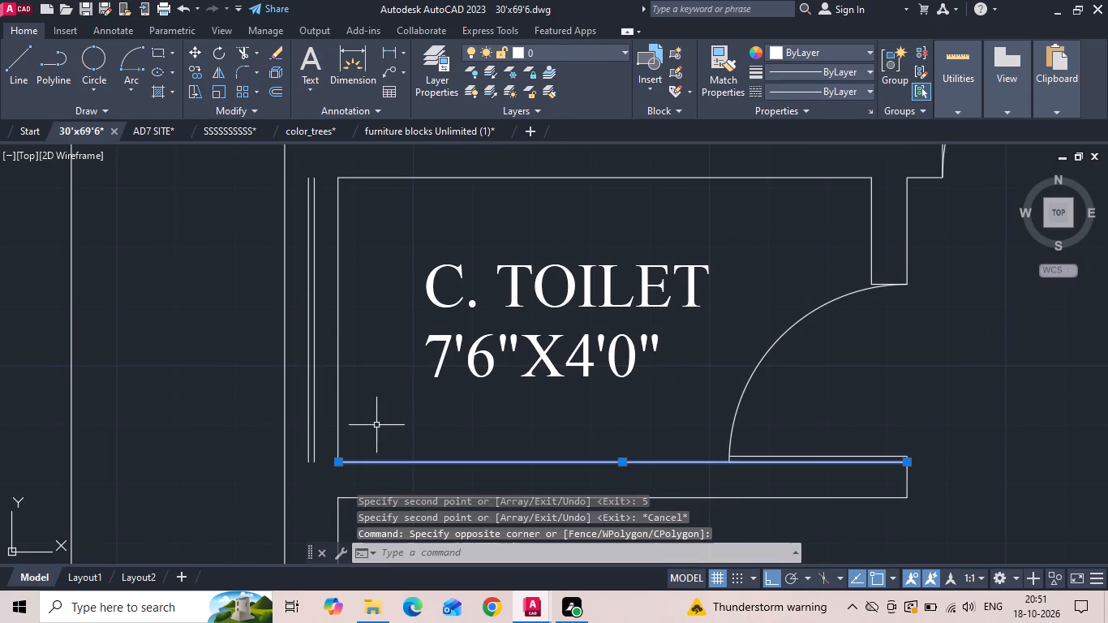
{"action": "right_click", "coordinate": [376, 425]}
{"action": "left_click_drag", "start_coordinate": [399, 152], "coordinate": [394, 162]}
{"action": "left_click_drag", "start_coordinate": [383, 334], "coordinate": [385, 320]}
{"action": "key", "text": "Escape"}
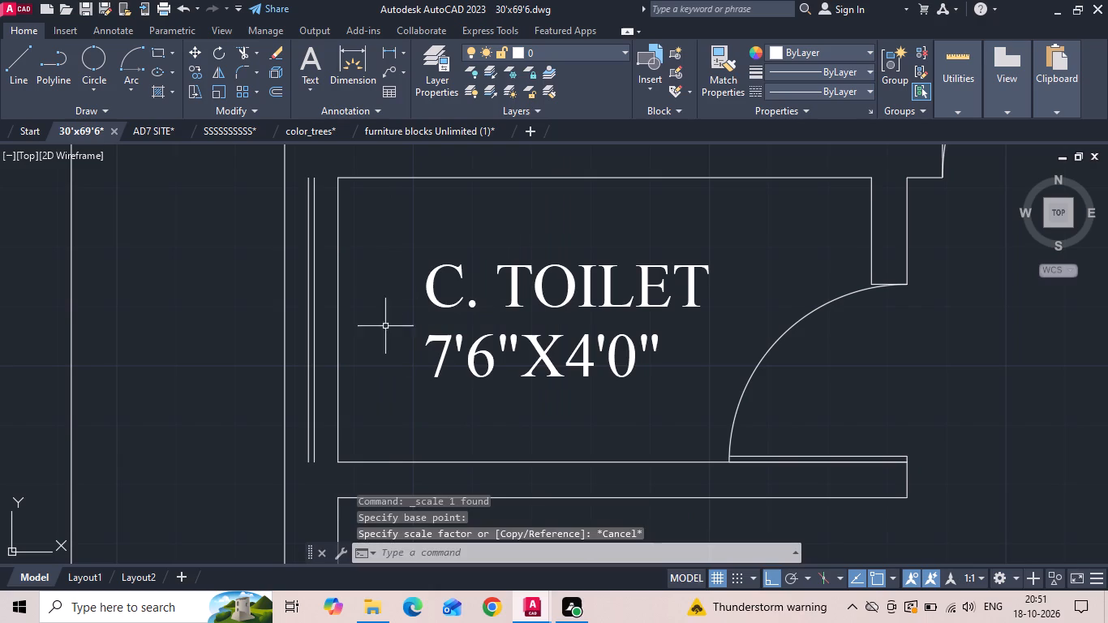
Copy the C. Toilet's lower wall line upward at 12" and 36" to mark the window's ends.
{"action": "left_click", "coordinate": [393, 451]}
{"action": "left_click", "coordinate": [377, 471]}
{"action": "right_click", "coordinate": [379, 398]}
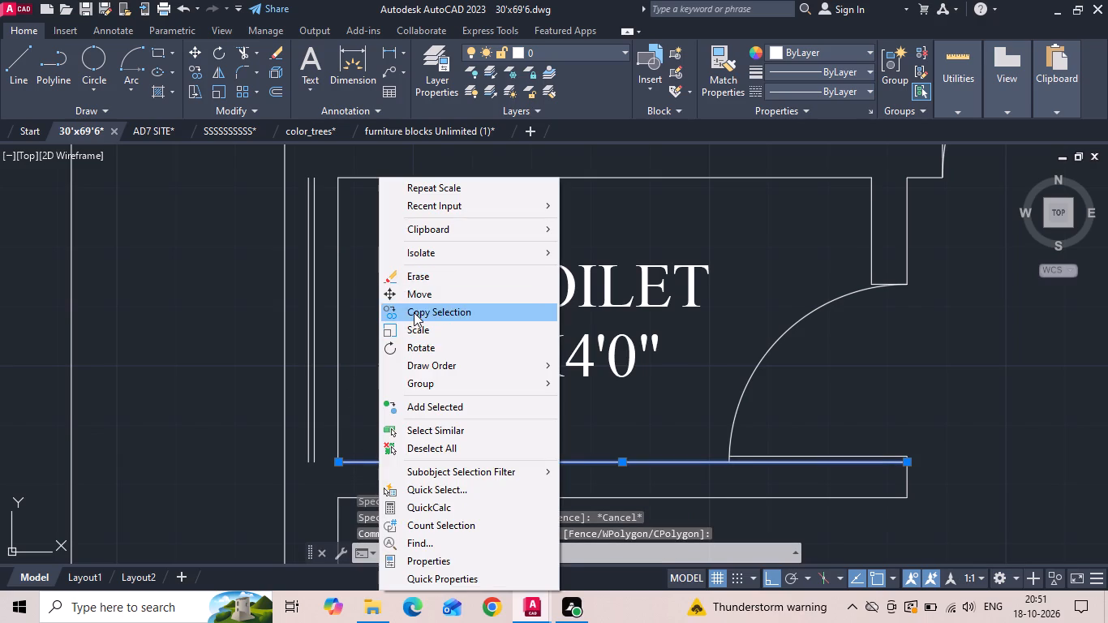
{"action": "left_click", "coordinate": [414, 312]}
{"action": "left_click_drag", "start_coordinate": [394, 373], "coordinate": [407, 338]}
{"action": "type", "text": "12"}
{"action": "key", "text": "space"}
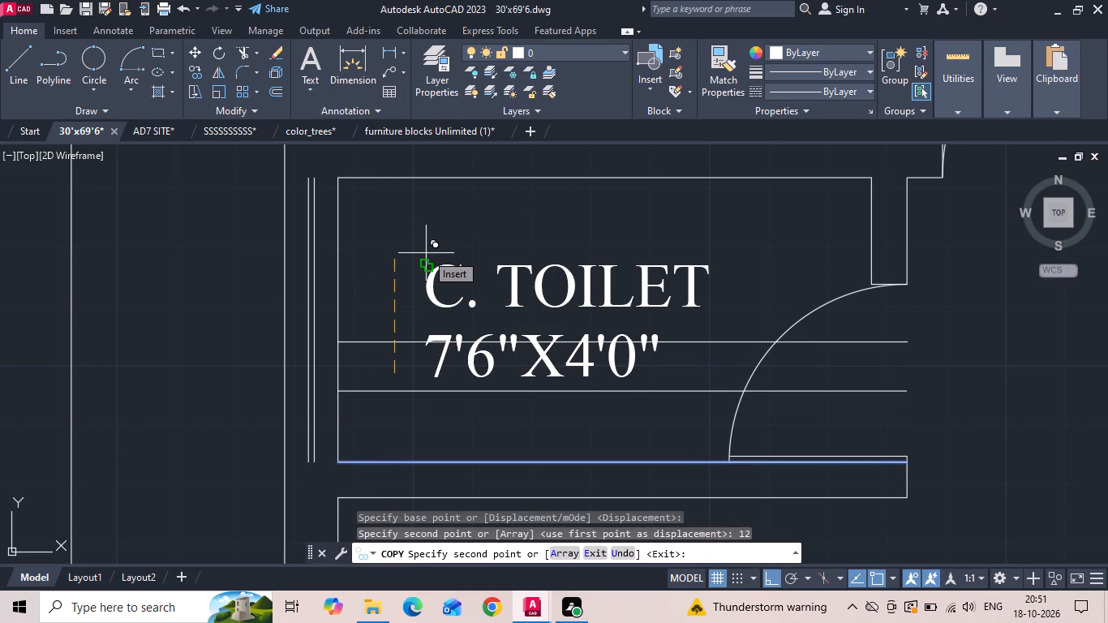
{"action": "type", "text": "36"}
{"action": "key", "text": "Return"}
{"action": "key", "text": "Escape"}
Extend the C. Toilet window's two end lines across the wall thickness to the outer wall face.
{"action": "type", "text": "EX"}
{"action": "key", "text": "space"}
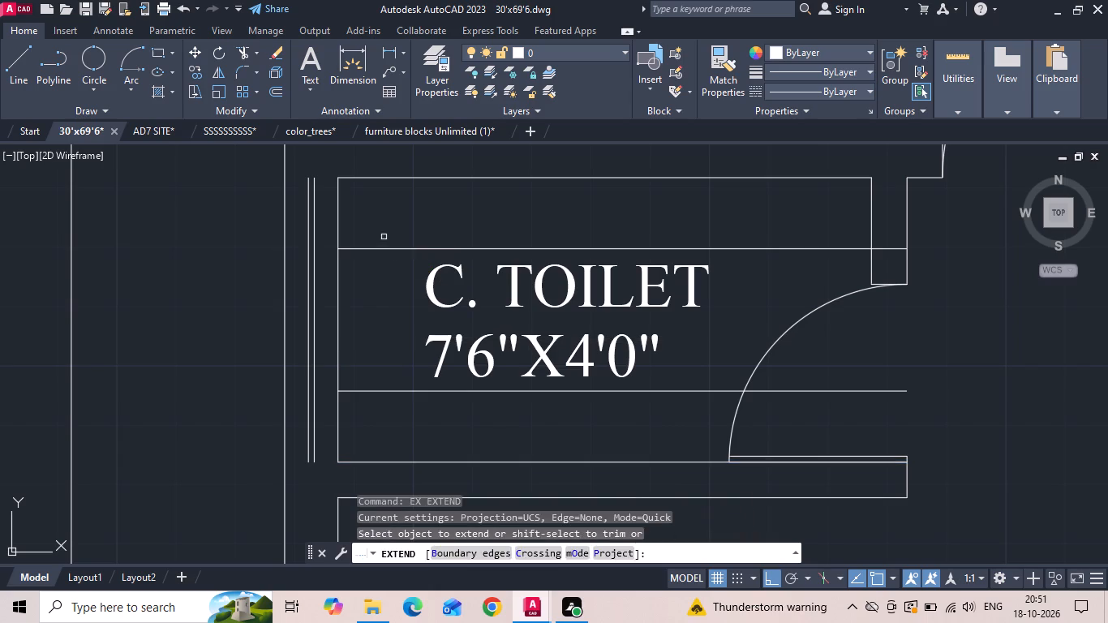
{"action": "left_click", "coordinate": [369, 236]}
{"action": "left_click_drag", "start_coordinate": [368, 236], "coordinate": [363, 303]}
{"action": "left_click", "coordinate": [363, 303]}
{"action": "double_click", "coordinate": [325, 251]}
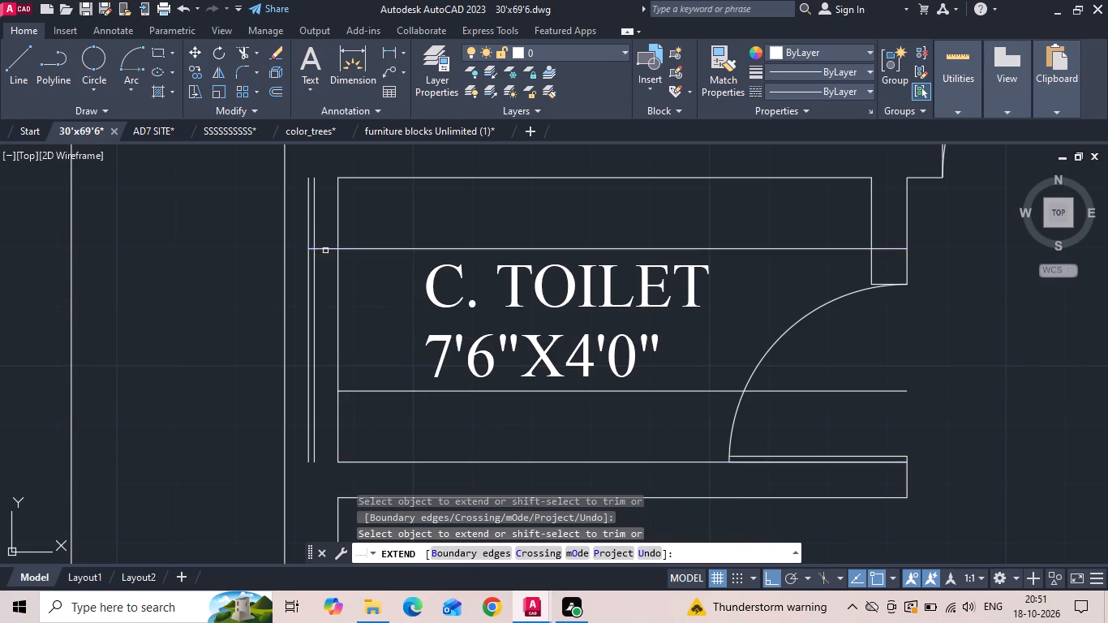
{"action": "left_click_drag", "start_coordinate": [339, 389], "coordinate": [367, 402]}
{"action": "left_click", "coordinate": [345, 390]}
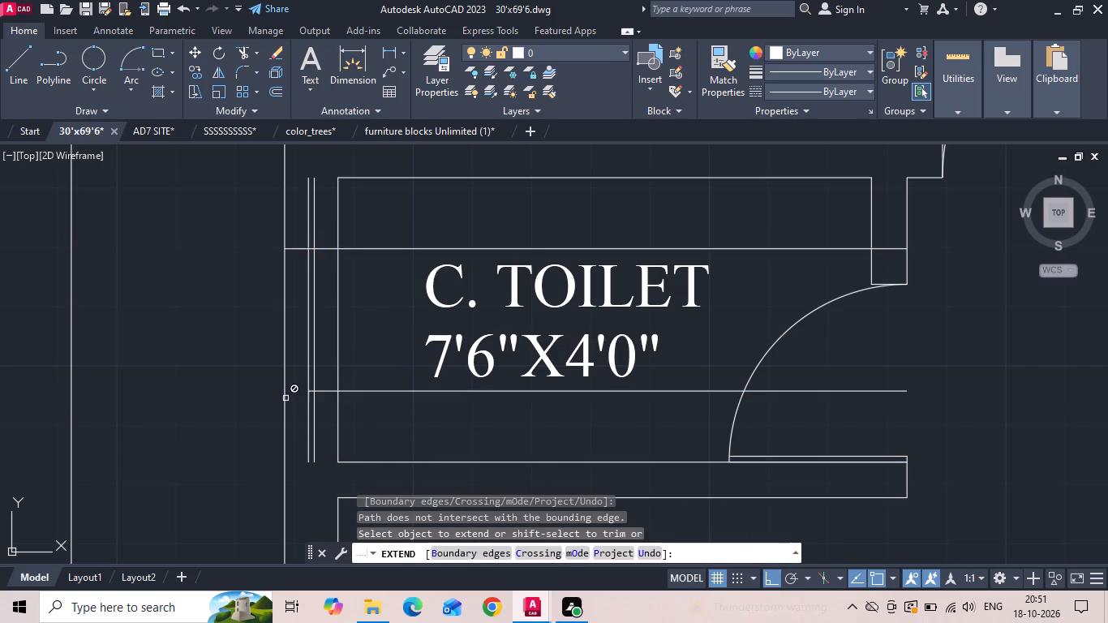
{"action": "left_click", "coordinate": [317, 392]}
{"action": "key", "text": "Escape"}
Trim the C. Toilet window lines and end lines to the wall opening and erase the leftover piece inside the door swing.
{"action": "key", "text": "t"}
{"action": "key", "text": "r"}
{"action": "key", "text": "space"}
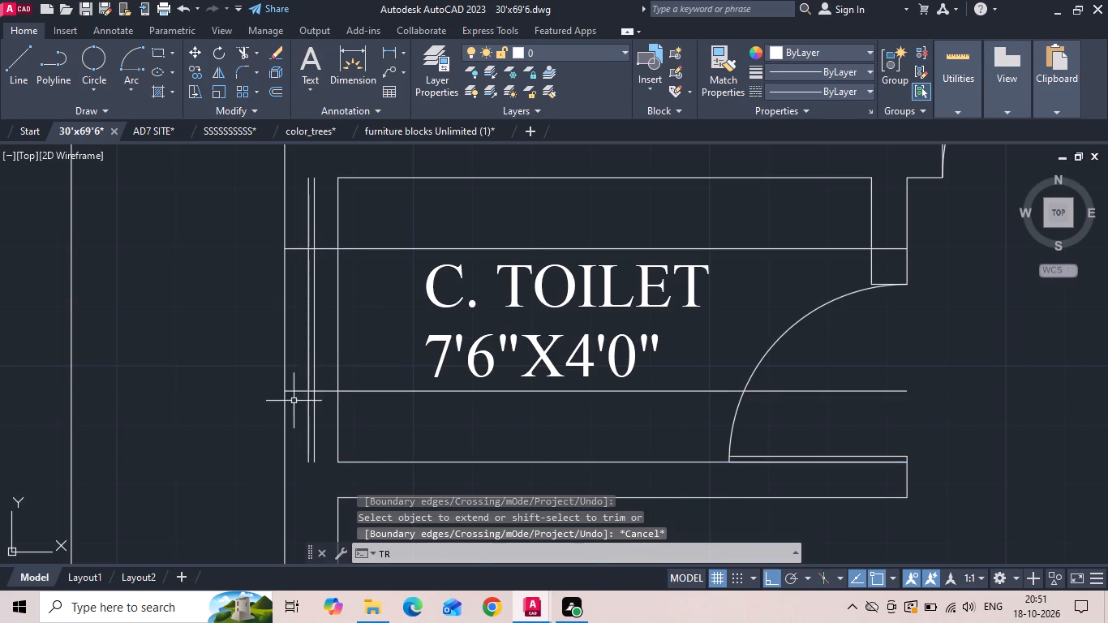
{"action": "left_click_drag", "start_coordinate": [293, 420], "coordinate": [325, 445]}
{"action": "left_click_drag", "start_coordinate": [357, 407], "coordinate": [384, 219]}
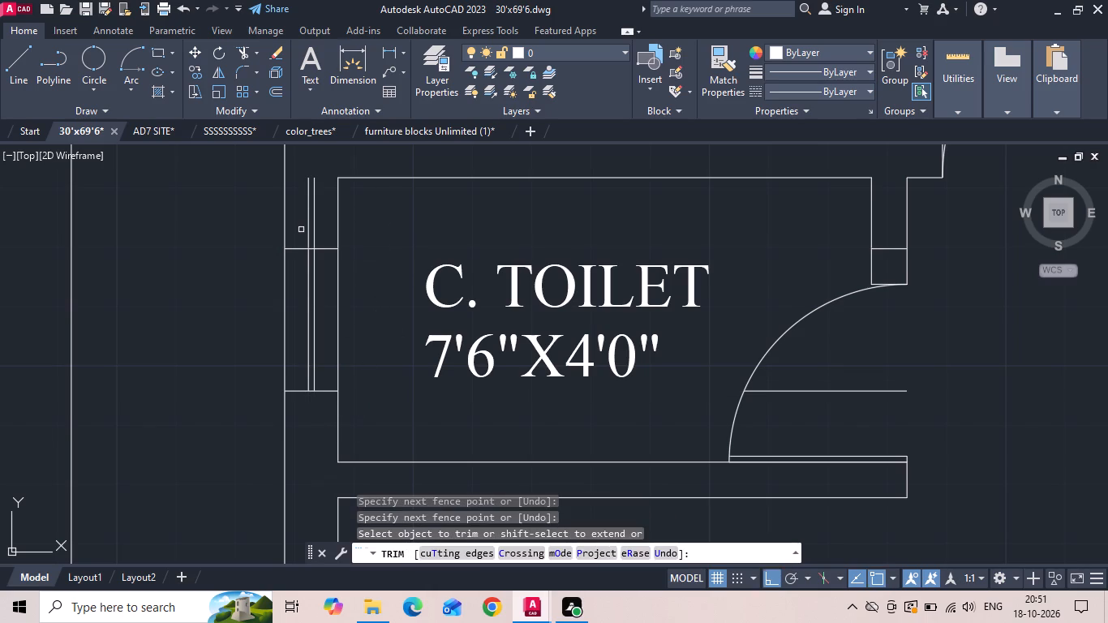
{"action": "left_click", "coordinate": [311, 229]}
{"action": "left_click", "coordinate": [317, 214]}
{"action": "left_click", "coordinate": [315, 205]}
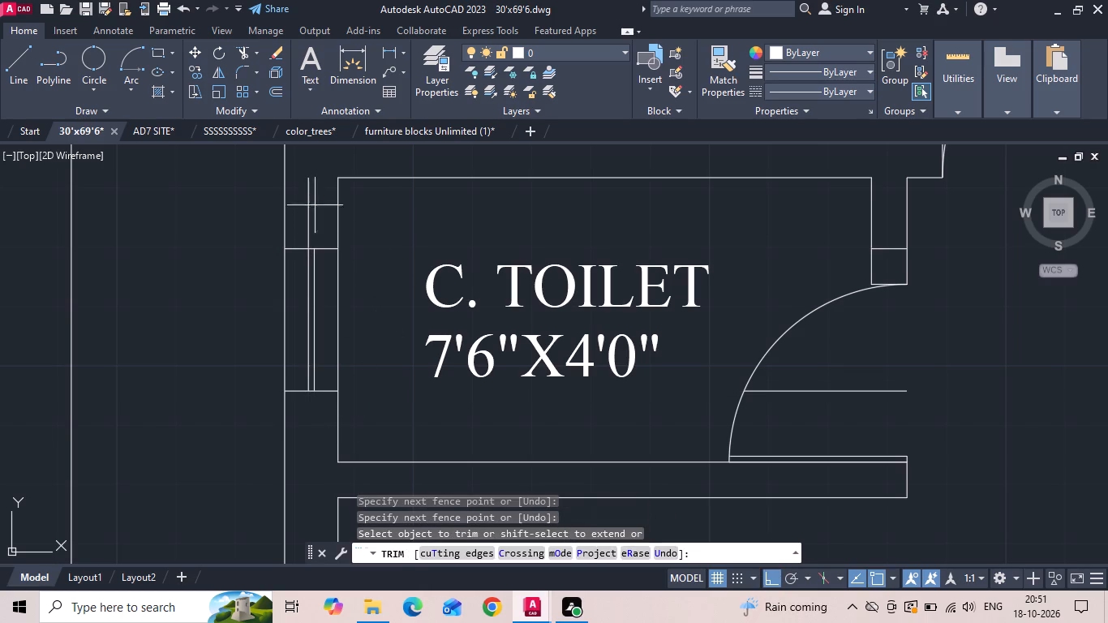
{"action": "left_click", "coordinate": [299, 233]}
{"action": "key", "text": "Escape"}
{"action": "left_click", "coordinate": [810, 390]}
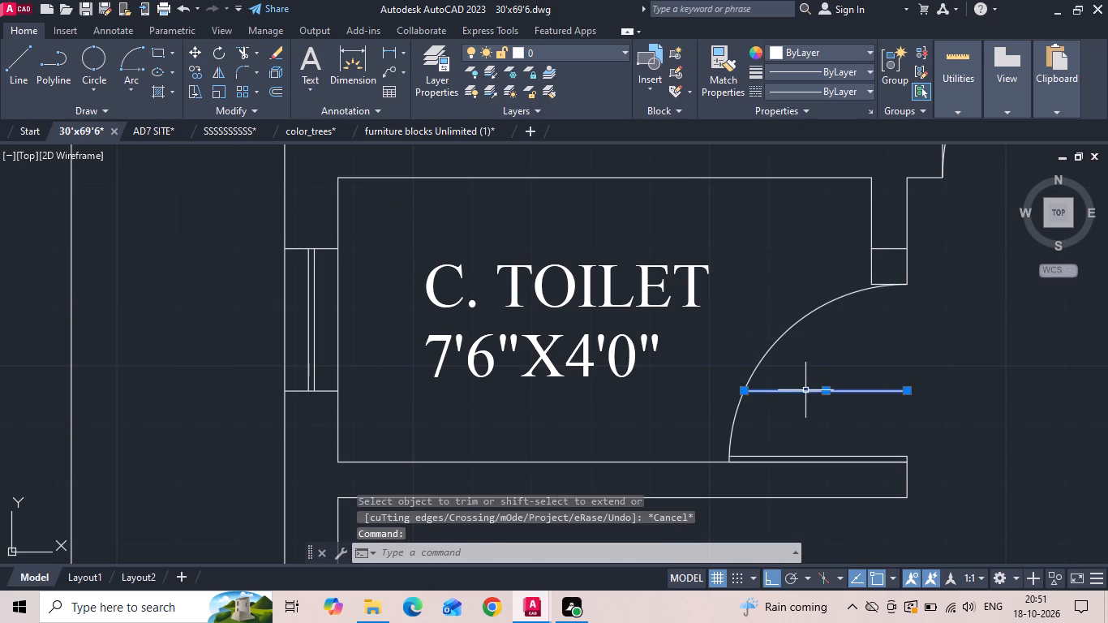
{"action": "key", "text": "Delete"}
Copy the C. Toilet window from the room's upper inner corner to the matching corner of the first floor's 7'0"X5'0" A. Toilet.
{"action": "scroll", "coordinate": [738, 380], "scroll_direction": "down", "scroll_amount": 1}
{"action": "left_click_drag", "start_coordinate": [420, 409], "coordinate": [471, 370]}
{"action": "left_click", "coordinate": [508, 286]}
{"action": "right_click", "coordinate": [507, 285]}
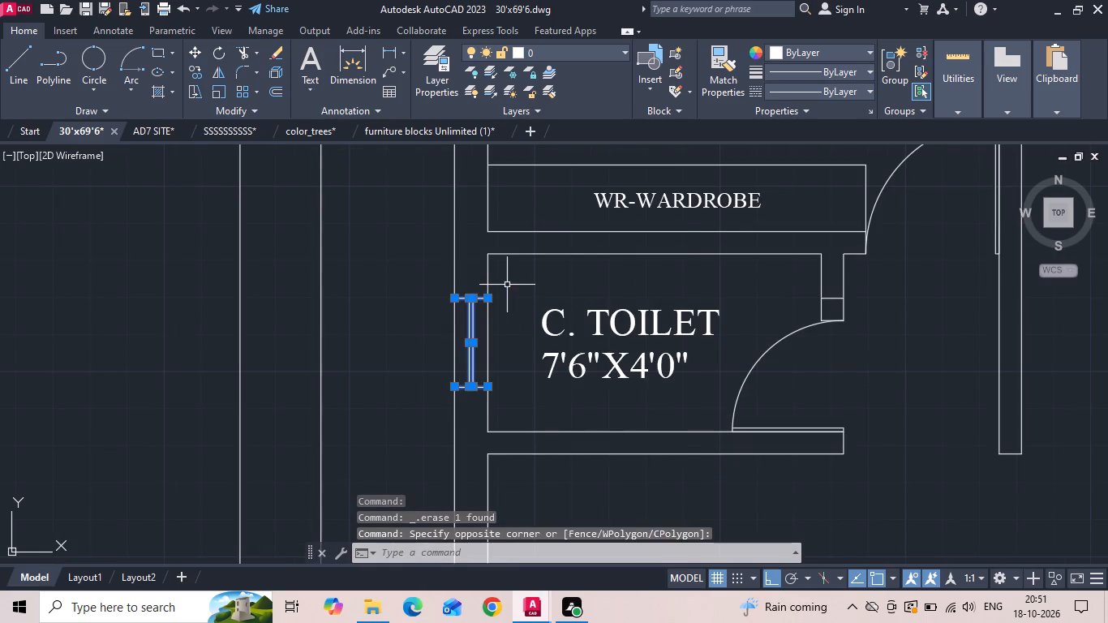
{"action": "left_click", "coordinate": [546, 335]}
{"action": "left_click", "coordinate": [487, 256]}
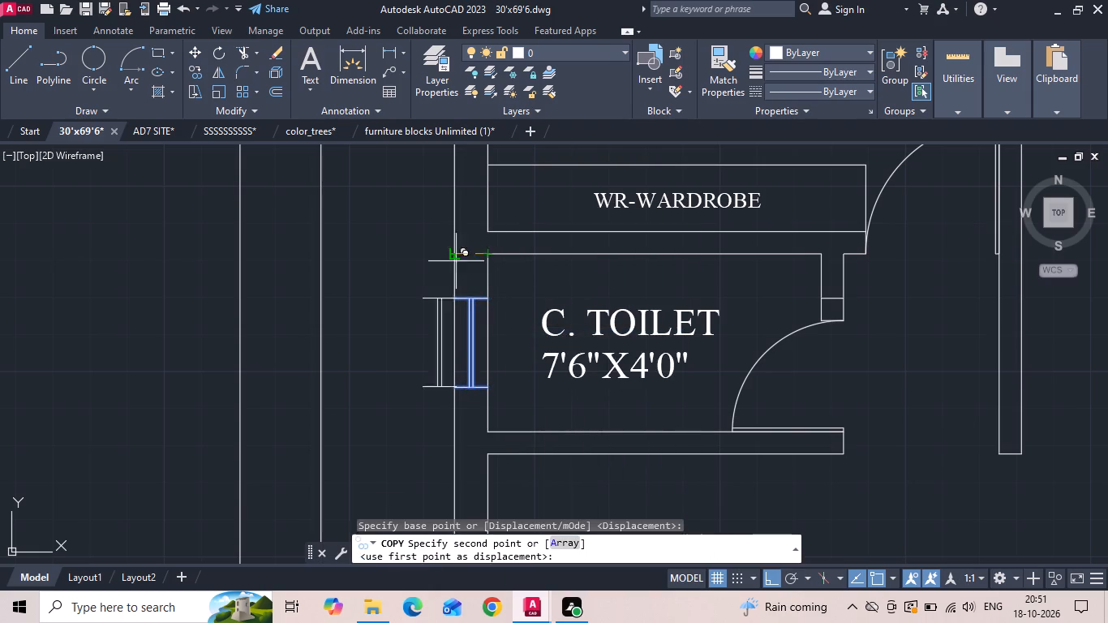
{"action": "scroll", "coordinate": [363, 284], "scroll_direction": "down", "scroll_amount": 3}
{"action": "middle_click_drag", "start_coordinate": [859, 294], "coordinate": [508, 287]}
{"action": "scroll", "coordinate": [439, 281], "scroll_direction": "down", "scroll_amount": 1}
{"action": "scroll", "coordinate": [848, 269], "scroll_direction": "up", "scroll_amount": 4}
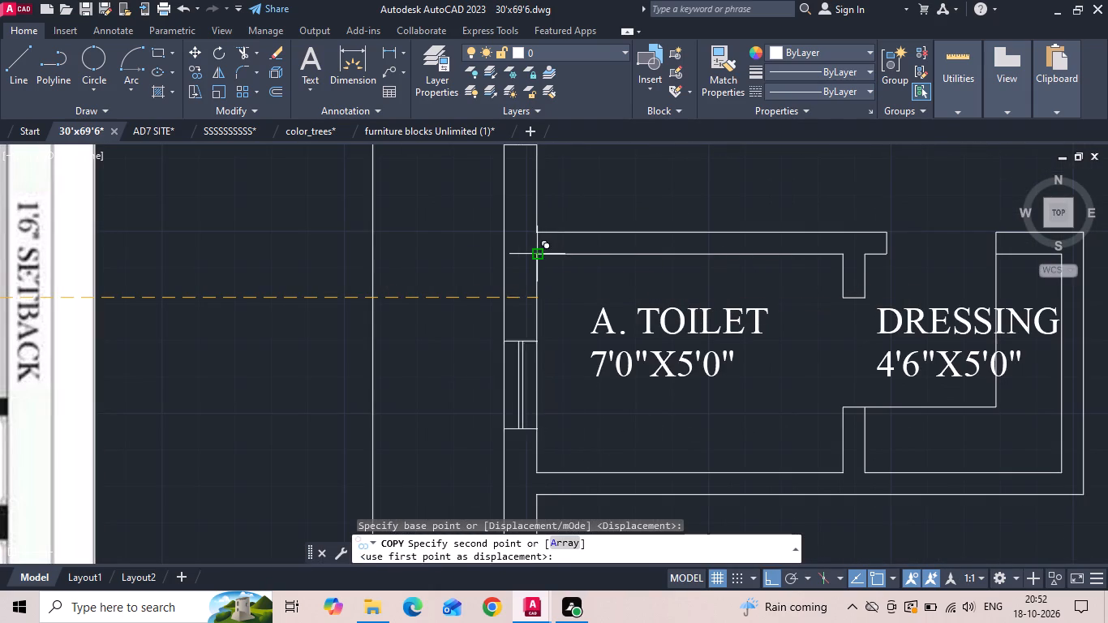
{"action": "left_click", "coordinate": [540, 256]}
Place another copy of the window at the upper outer-wall corner of the first floor's 8'0"X5'0" A. Toilet.
{"action": "scroll", "coordinate": [537, 251], "scroll_direction": "down", "scroll_amount": 4}
{"action": "scroll", "coordinate": [702, 438], "scroll_direction": "up", "scroll_amount": 3}
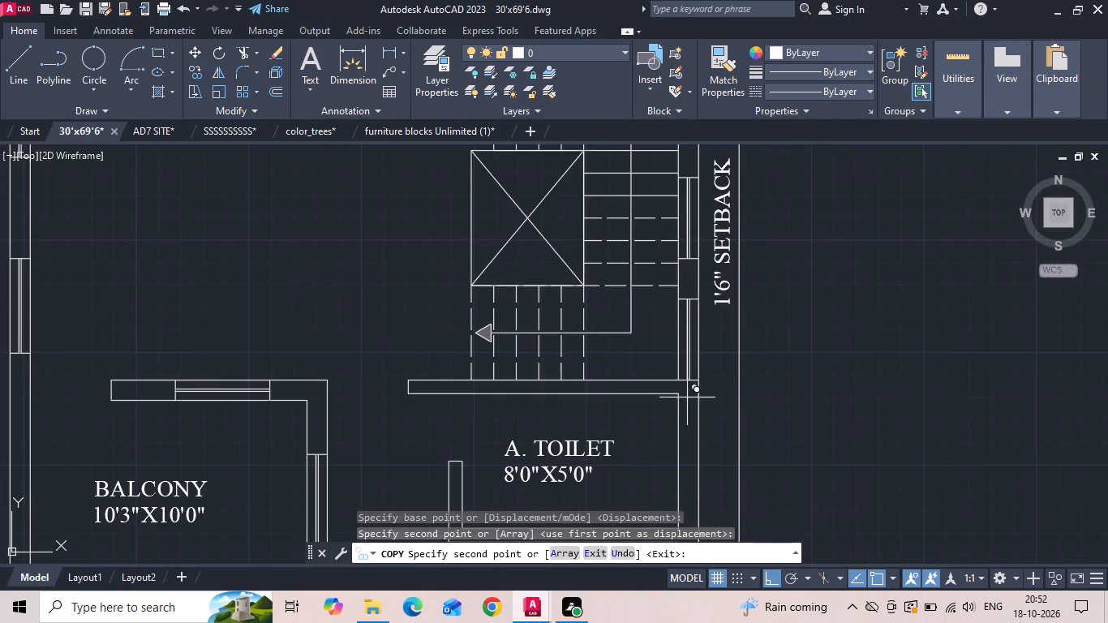
{"action": "left_click", "coordinate": [679, 393]}
{"action": "middle_click_drag", "start_coordinate": [677, 393], "coordinate": [668, 281]}
{"action": "key", "text": "Escape"}
Move the 8'0"X5'0" A. Toilet window into the outer wall, with its upper end level with the room's upper inner corner.
{"action": "scroll", "coordinate": [631, 375], "scroll_direction": "up", "scroll_amount": 1}
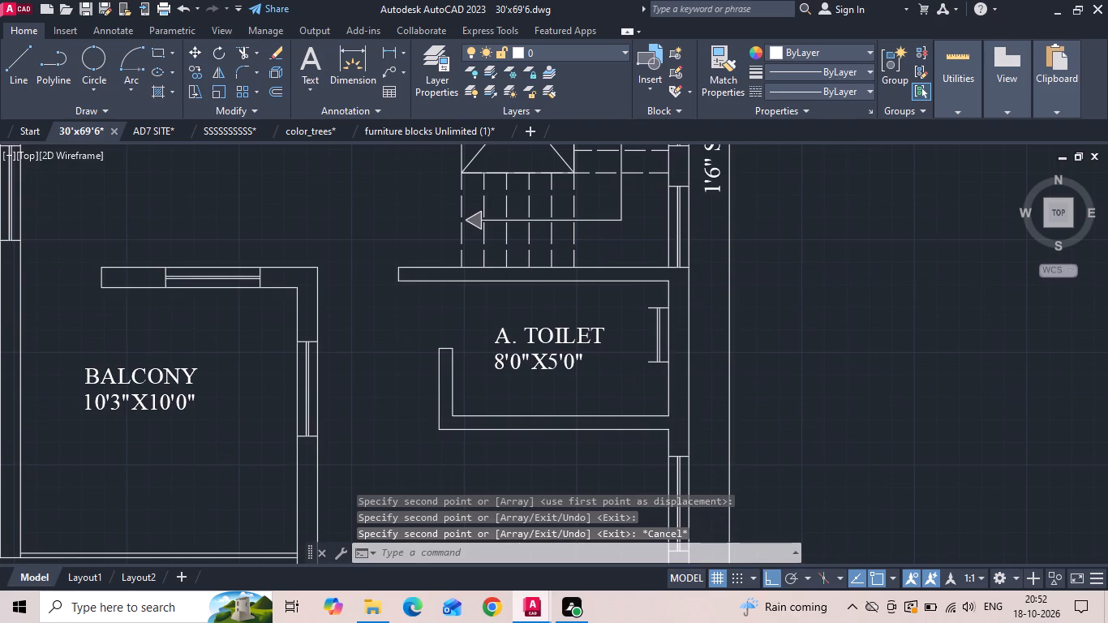
{"action": "left_click_drag", "start_coordinate": [630, 375], "coordinate": [655, 354]}
{"action": "left_click", "coordinate": [715, 260]}
{"action": "right_click", "coordinate": [715, 260]}
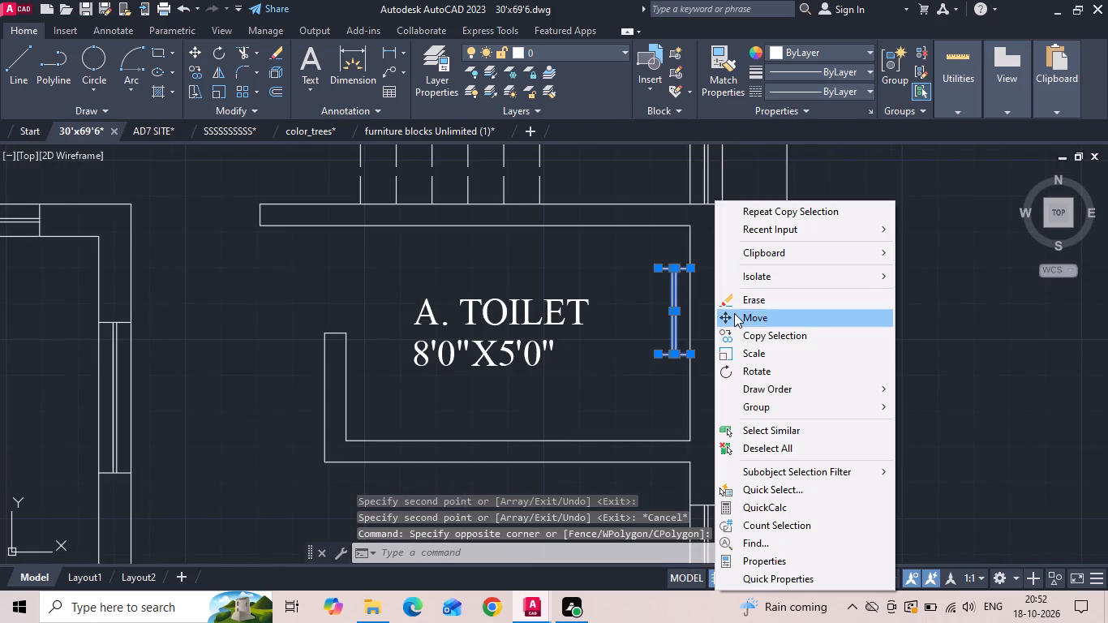
{"action": "left_click", "coordinate": [734, 313]}
{"action": "left_click", "coordinate": [655, 269]}
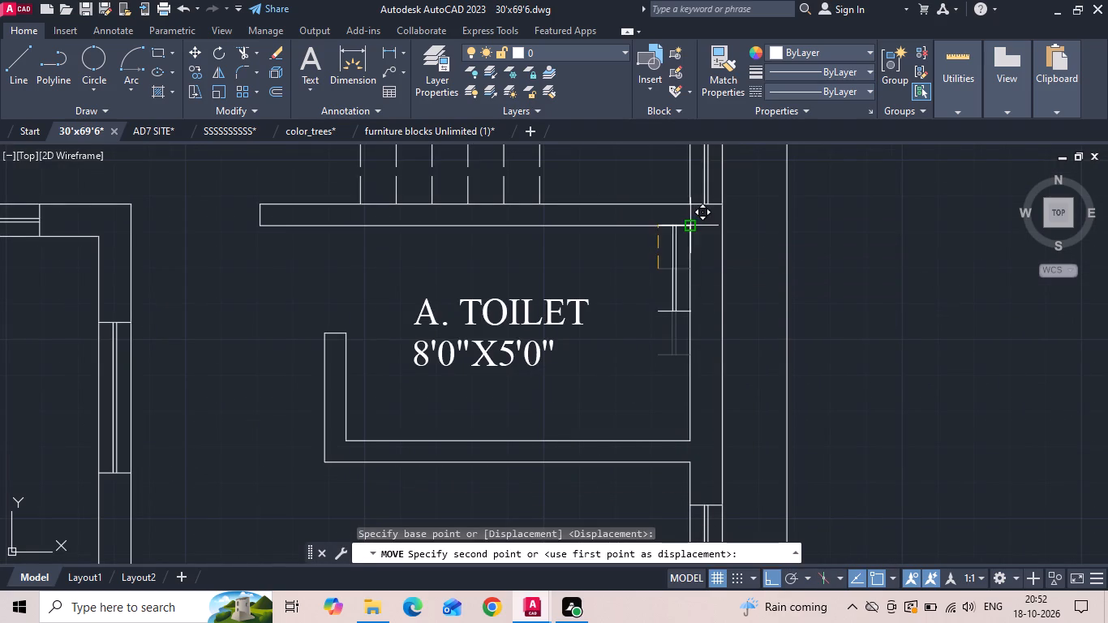
{"action": "left_click", "coordinate": [688, 228]}
Move the 8'0"X5'0" A. Toilet window 1'6" down along the outer wall.
{"action": "left_click_drag", "start_coordinate": [655, 216], "coordinate": [664, 226]}
{"action": "left_click", "coordinate": [751, 350]}
{"action": "right_click", "coordinate": [751, 350]}
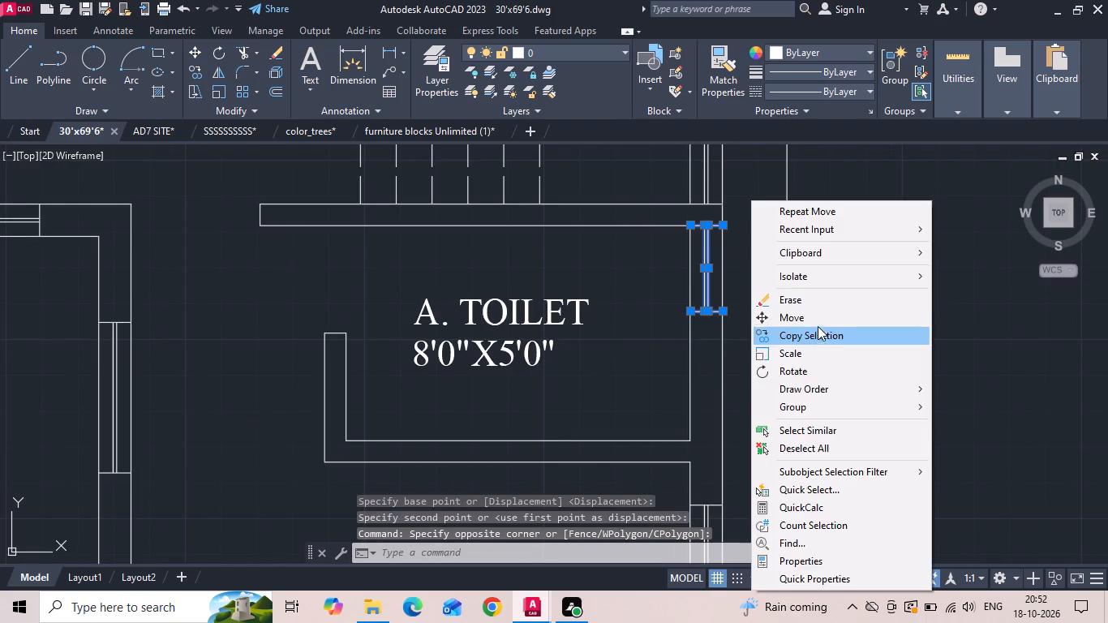
{"action": "left_click", "coordinate": [820, 321]}
{"action": "left_click_drag", "start_coordinate": [905, 319], "coordinate": [901, 362]}
{"action": "type", "text": "1'6"}
{"action": "key", "text": "Return"}
Move the first floor's 7'0"X5'0" A. Toilet window up so its upper end meets the room's upper inner corner.
{"action": "scroll", "coordinate": [935, 397], "scroll_direction": "down", "scroll_amount": 3}
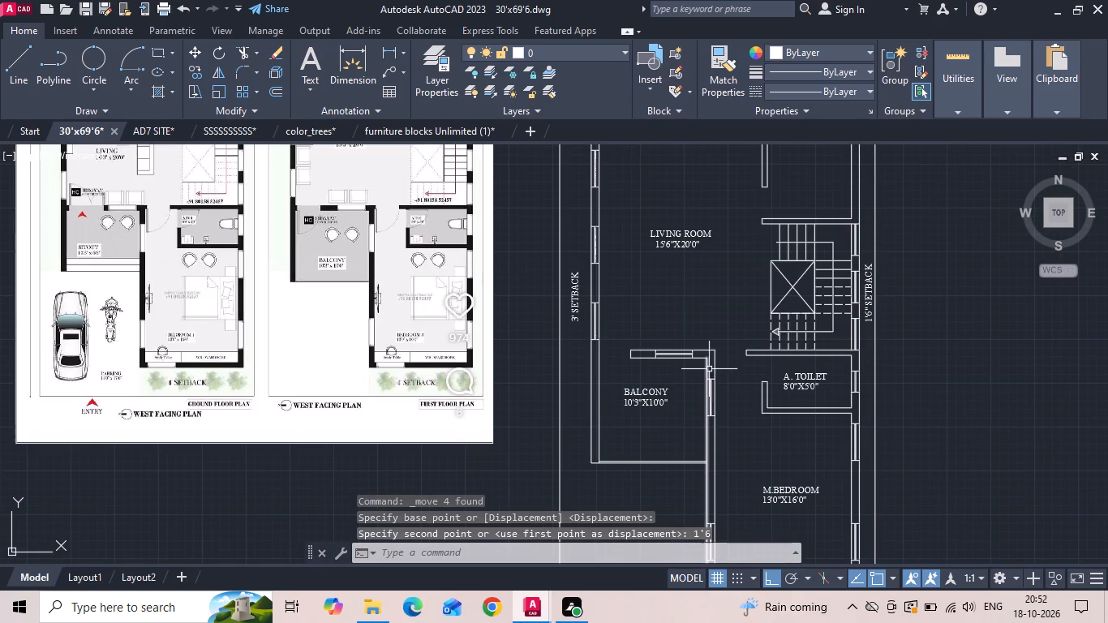
{"action": "middle_click_drag", "start_coordinate": [608, 403], "coordinate": [607, 505]}
{"action": "scroll", "coordinate": [589, 189], "scroll_direction": "up", "scroll_amount": 3}
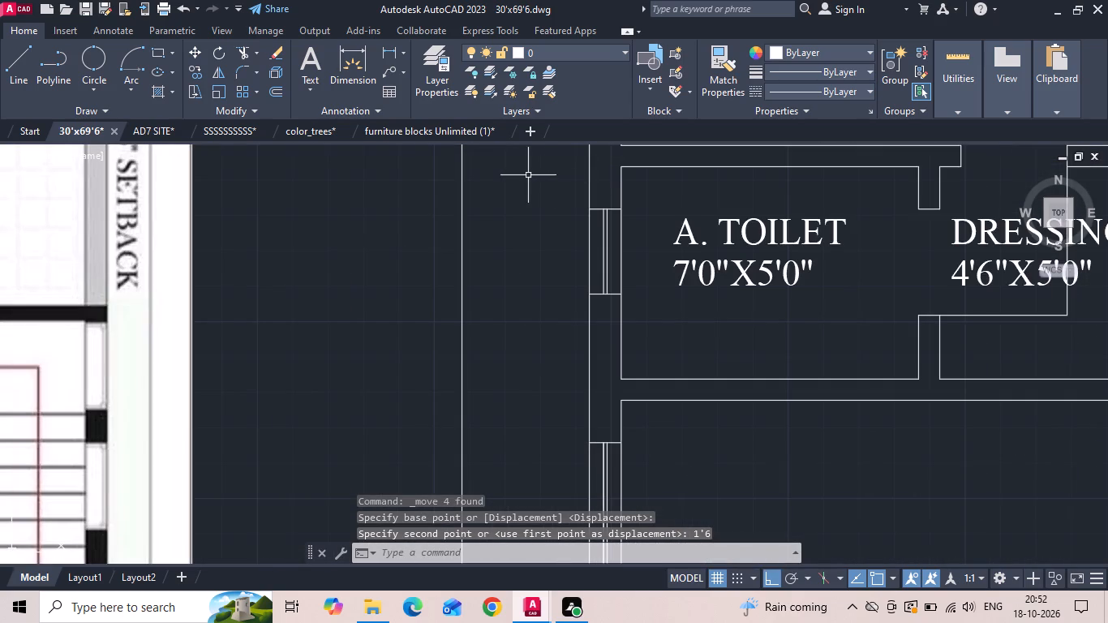
{"action": "left_click_drag", "start_coordinate": [545, 200], "coordinate": [578, 242]}
{"action": "left_click", "coordinate": [668, 321]}
{"action": "right_click", "coordinate": [669, 321]}
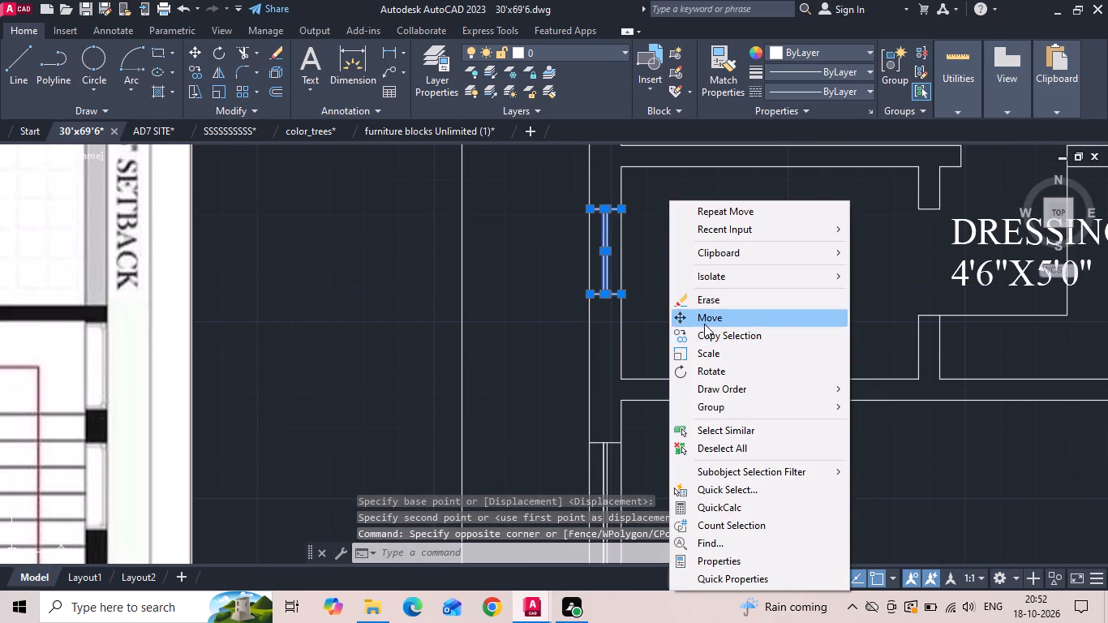
{"action": "left_click", "coordinate": [704, 323]}
{"action": "left_click", "coordinate": [620, 213]}
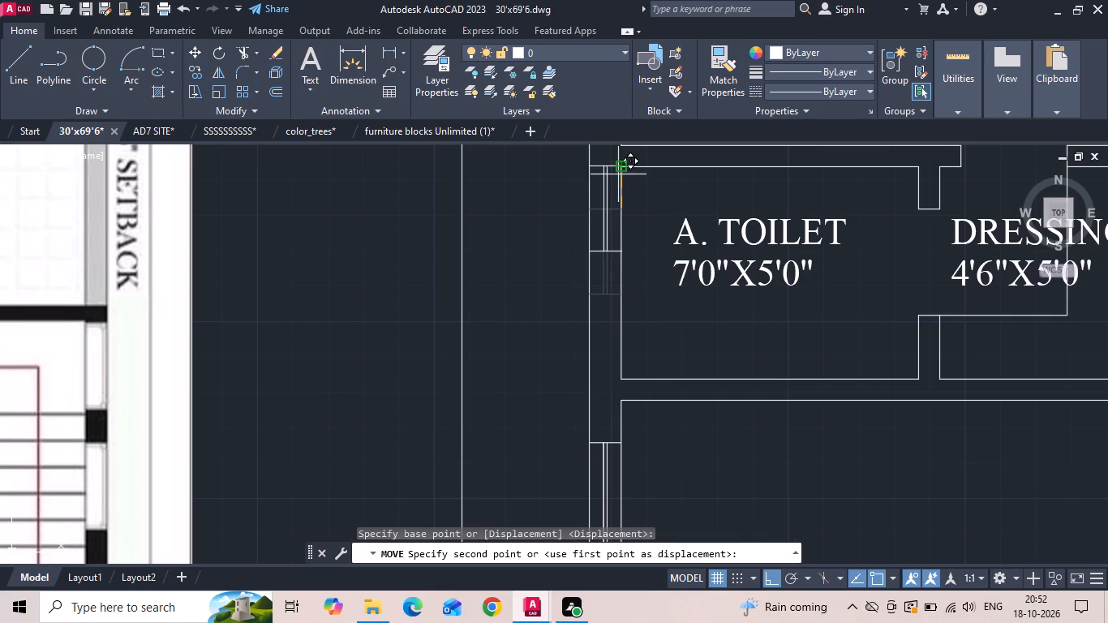
{"action": "left_click", "coordinate": [620, 171]}
Move the 7'0"X5'0" A. Toilet window 1'6" down along the outer wall.
{"action": "left_click_drag", "start_coordinate": [578, 153], "coordinate": [587, 200]}
{"action": "left_click", "coordinate": [640, 279]}
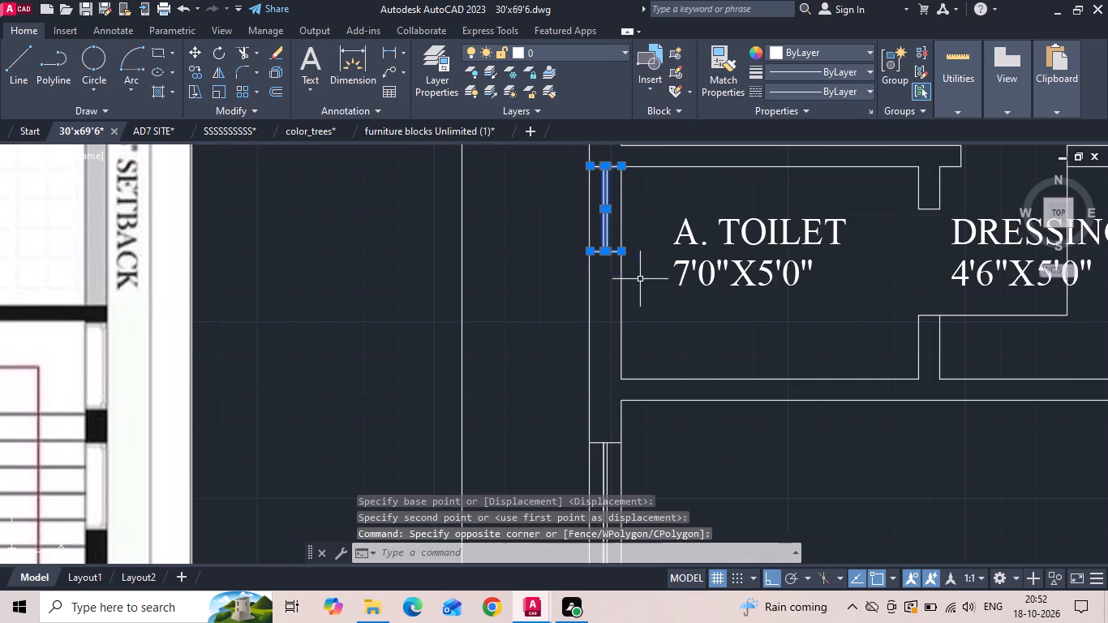
{"action": "right_click", "coordinate": [640, 279]}
{"action": "left_click", "coordinate": [672, 312]}
{"action": "left_click_drag", "start_coordinate": [668, 337], "coordinate": [665, 360]}
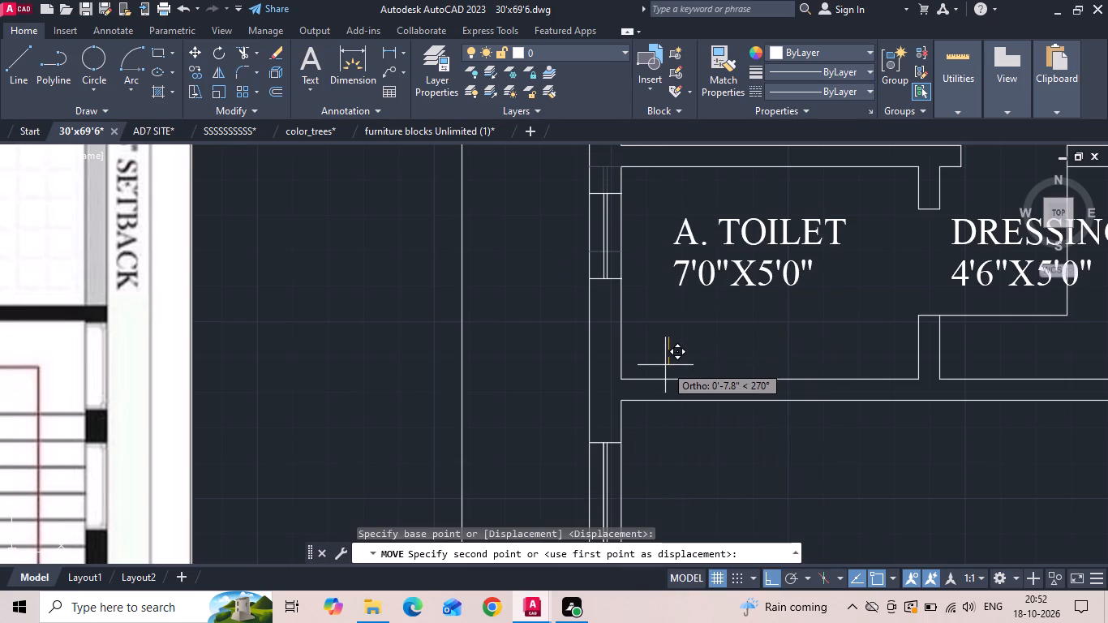
{"action": "type", "text": "1'6"}
{"action": "key", "text": "Return"}
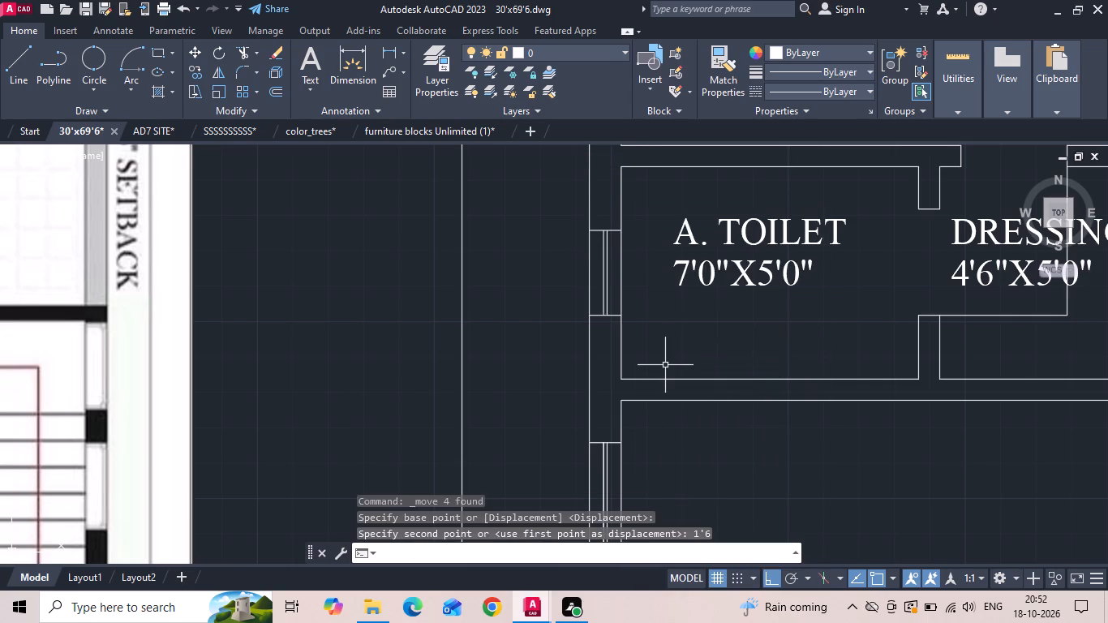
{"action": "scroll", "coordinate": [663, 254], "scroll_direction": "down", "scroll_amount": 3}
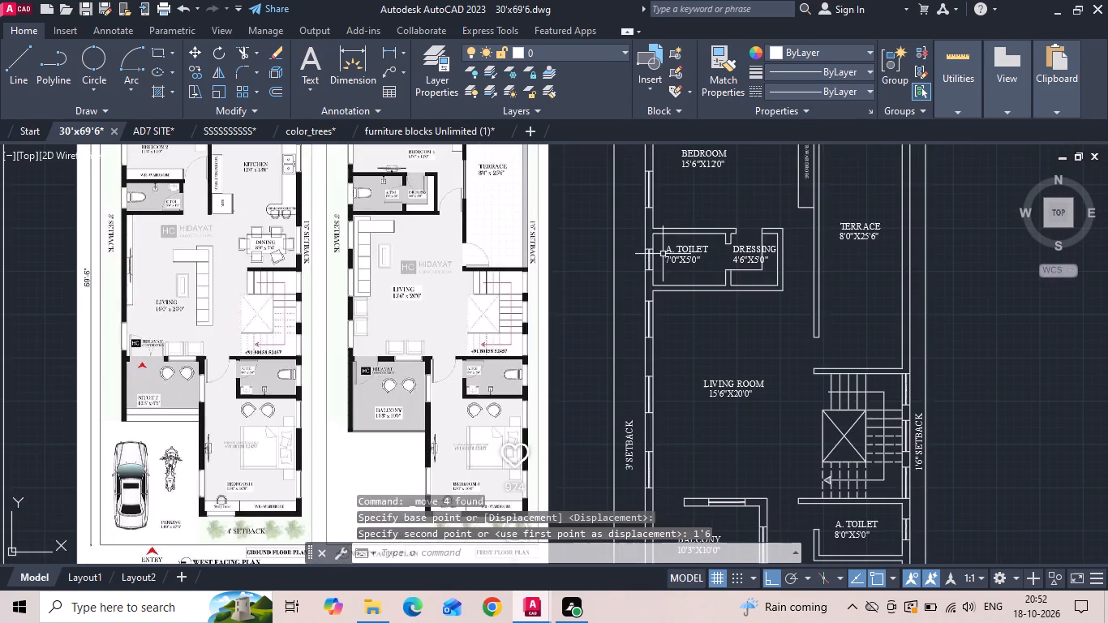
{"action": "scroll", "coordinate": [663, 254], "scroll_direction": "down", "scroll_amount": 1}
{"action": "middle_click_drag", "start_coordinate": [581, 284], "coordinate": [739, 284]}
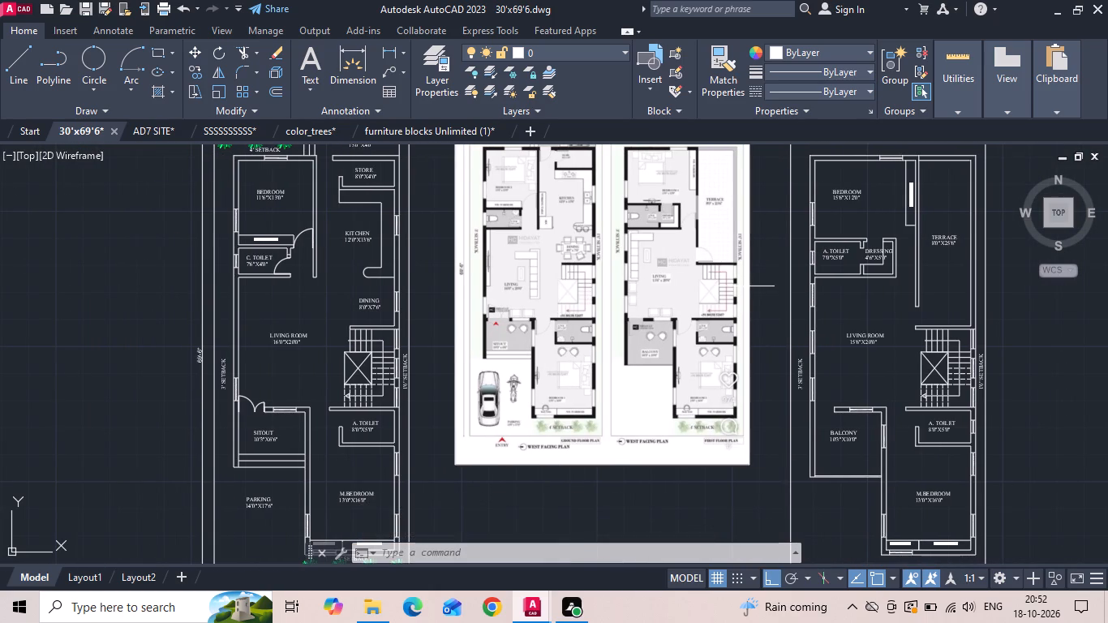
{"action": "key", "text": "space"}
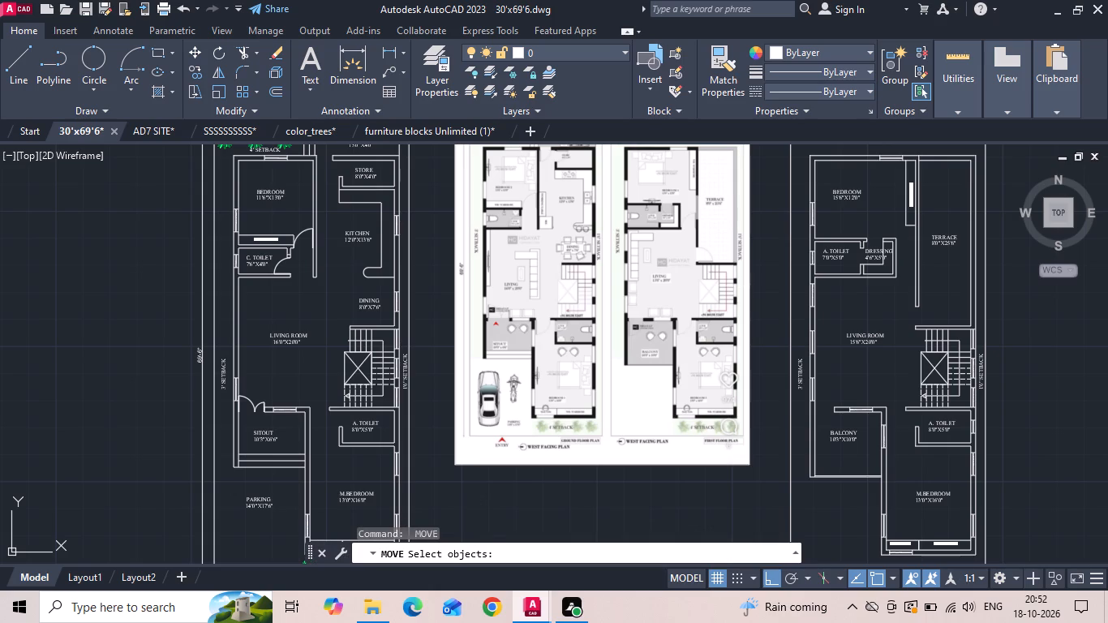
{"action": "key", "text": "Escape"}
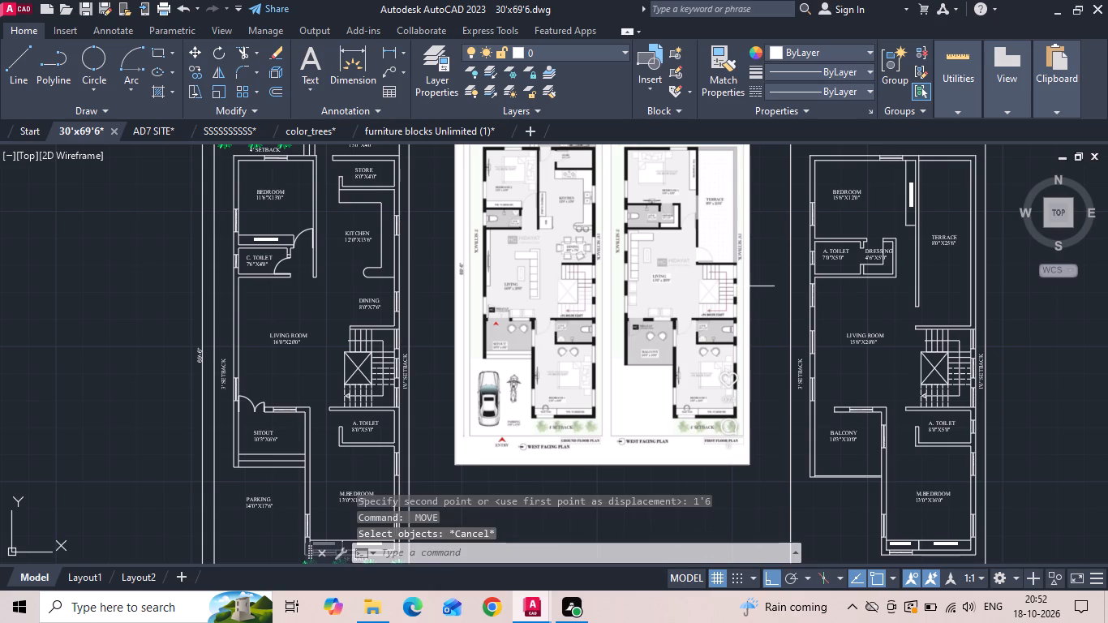